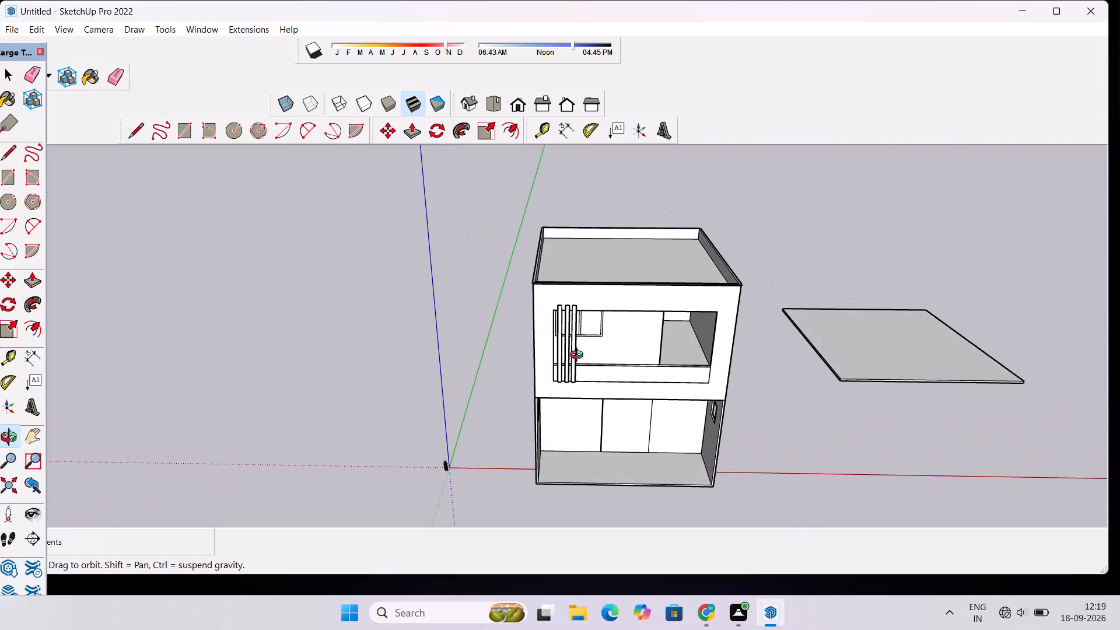
Draw a rectangle about 15' by 11' on the upper part of the rear wall at the end of the upper-floor side passage.
scroll(579, 356, down, 5)
scroll(675, 374, up, 5)
drag(590, 331, 593, 258)
scroll(613, 296, up, 10)
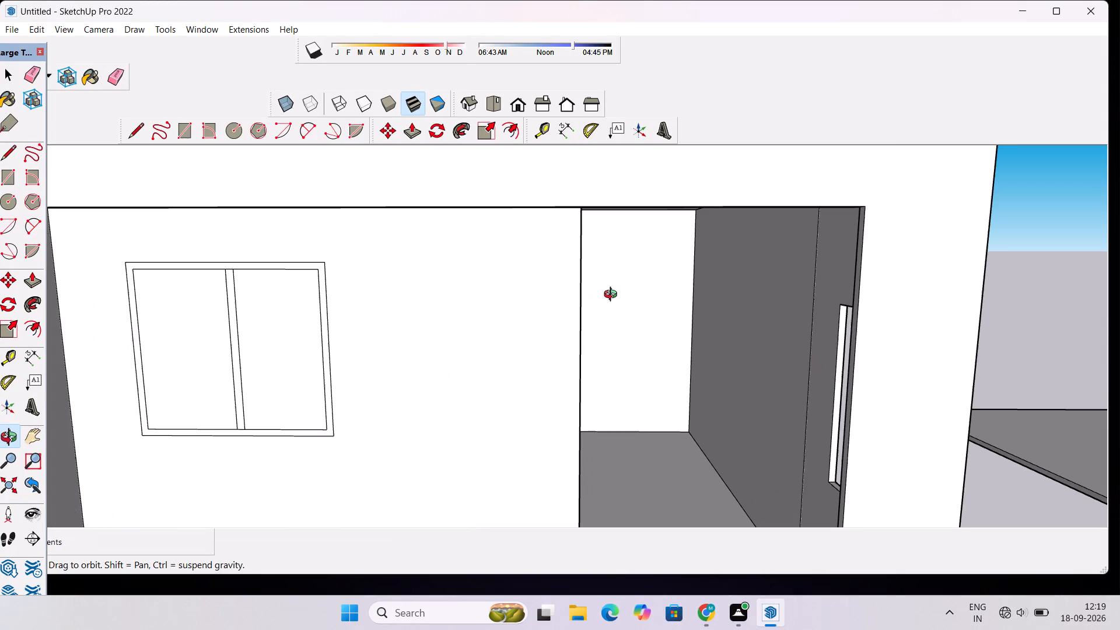
shift+drag(598, 316, 489, 325)
drag(467, 339, 496, 339)
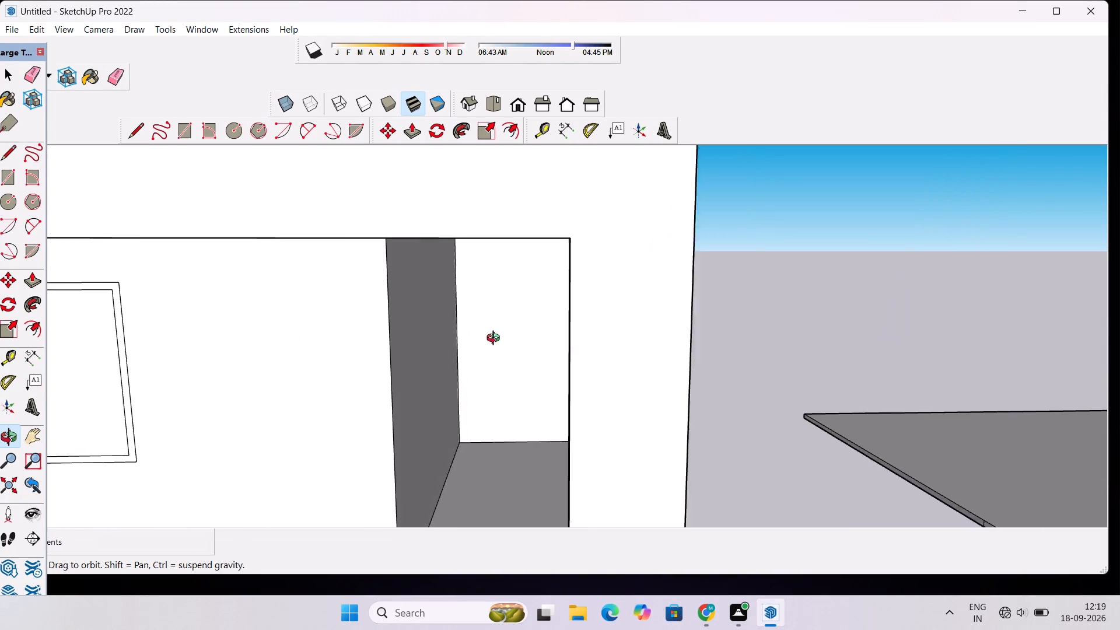
drag(496, 339, 499, 338)
scroll(500, 331, up, 4)
click(499, 331)
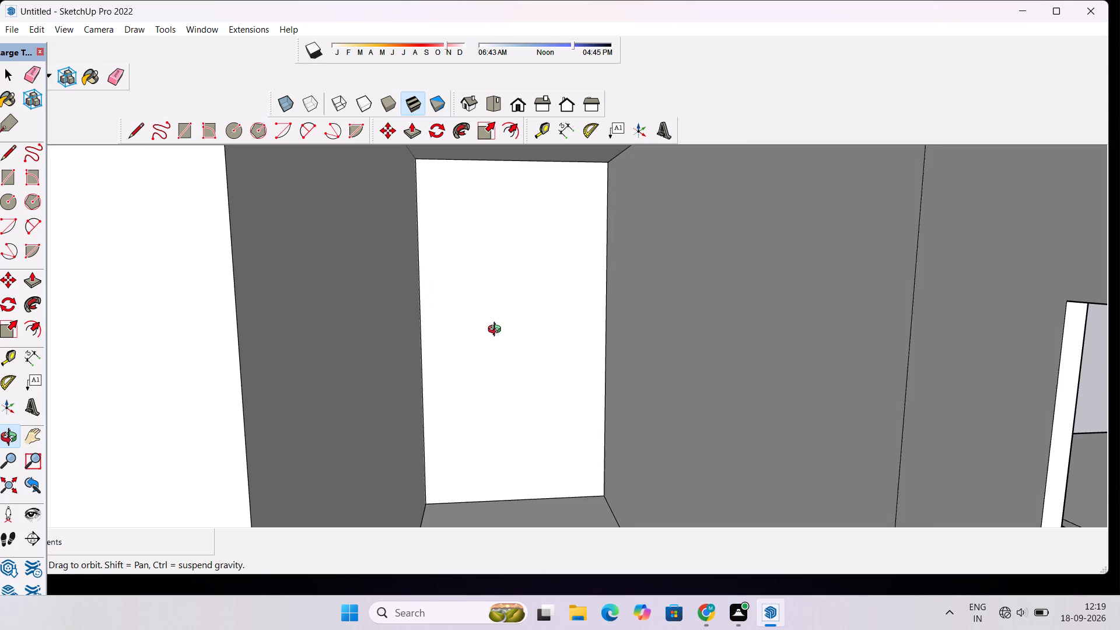
key(r)
click(459, 201)
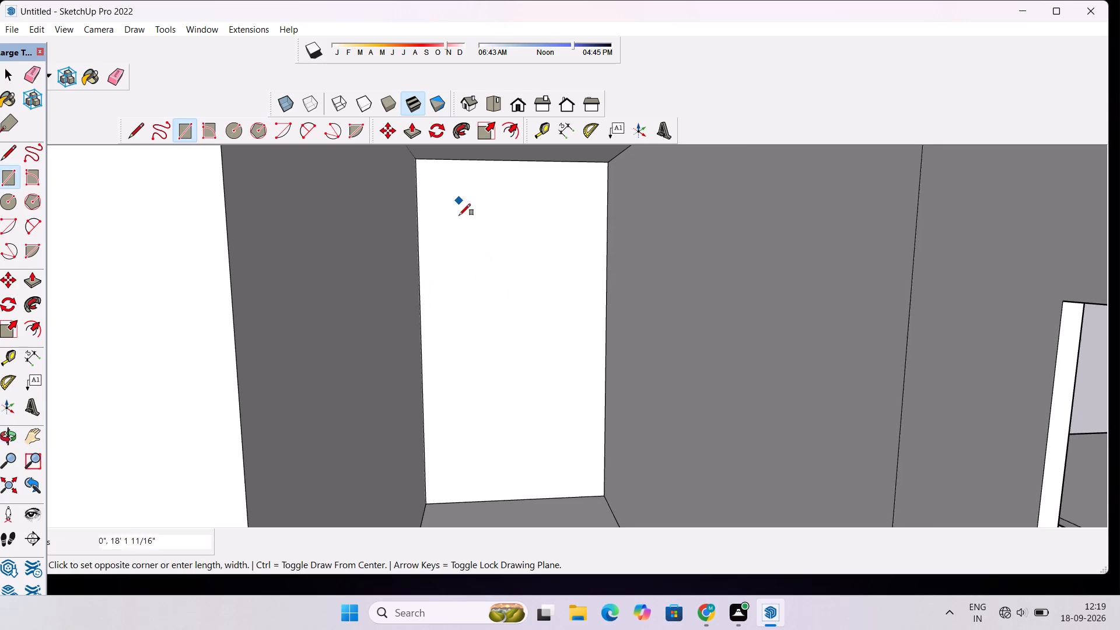
click(569, 279)
Push the rectangle 9" with Push/Pull to cut an opening through the rear wall.
key(space)
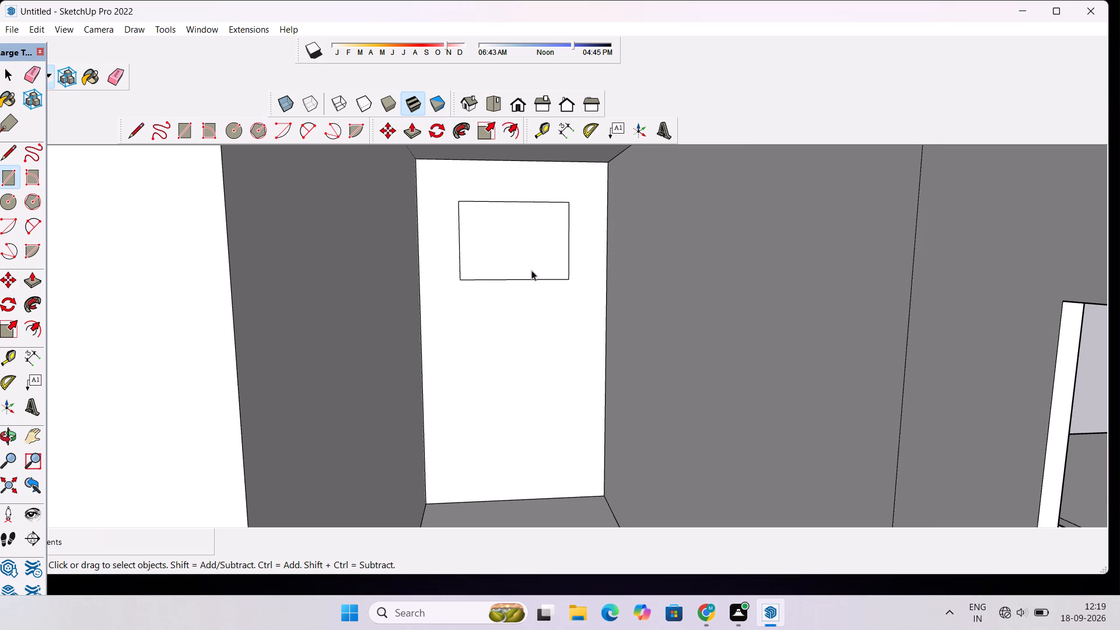
click(519, 253)
key(p)
click(519, 253)
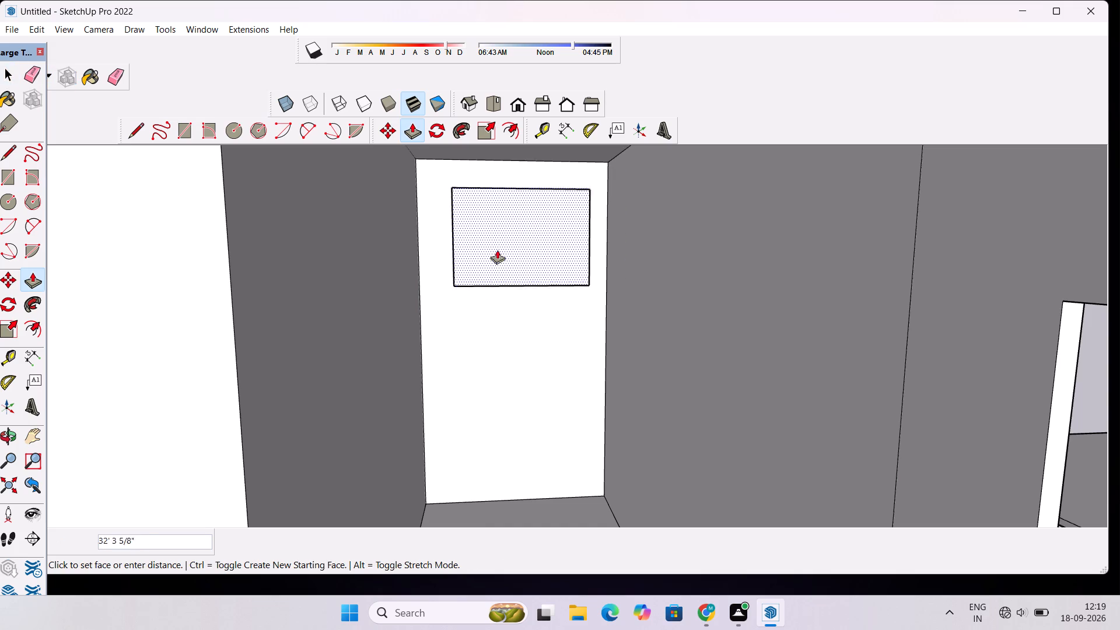
click(520, 220)
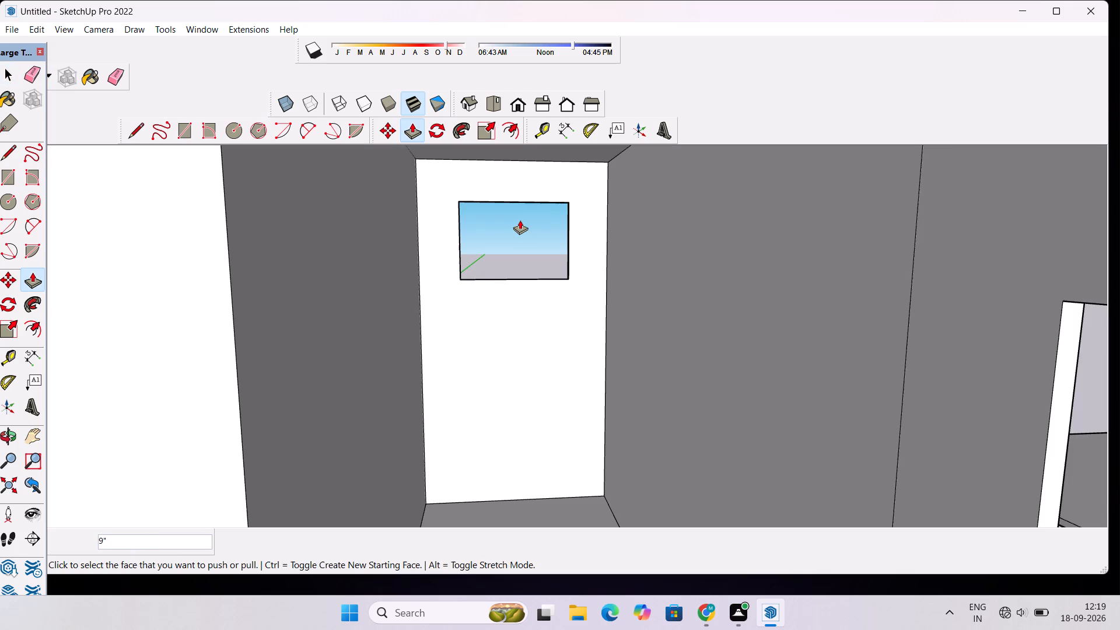
Erase the vertical seam line beside the new opening on the outside of the upper-floor rear wall.
key(o)
drag(568, 243, 347, 268)
scroll(346, 268, down, 6)
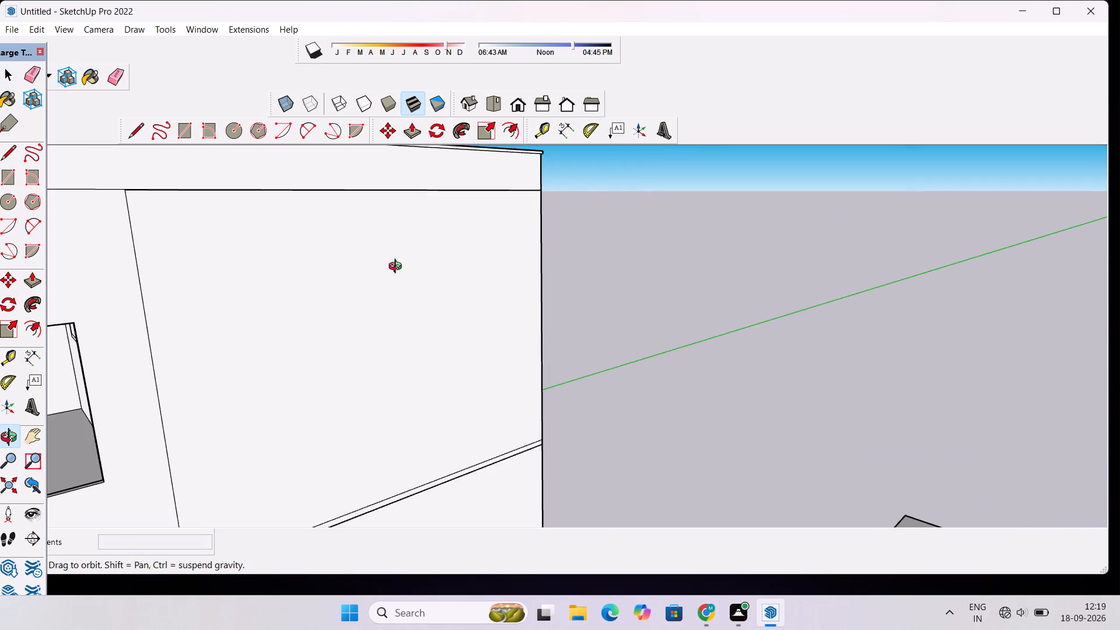
drag(598, 274, 292, 317)
scroll(570, 223, up, 5)
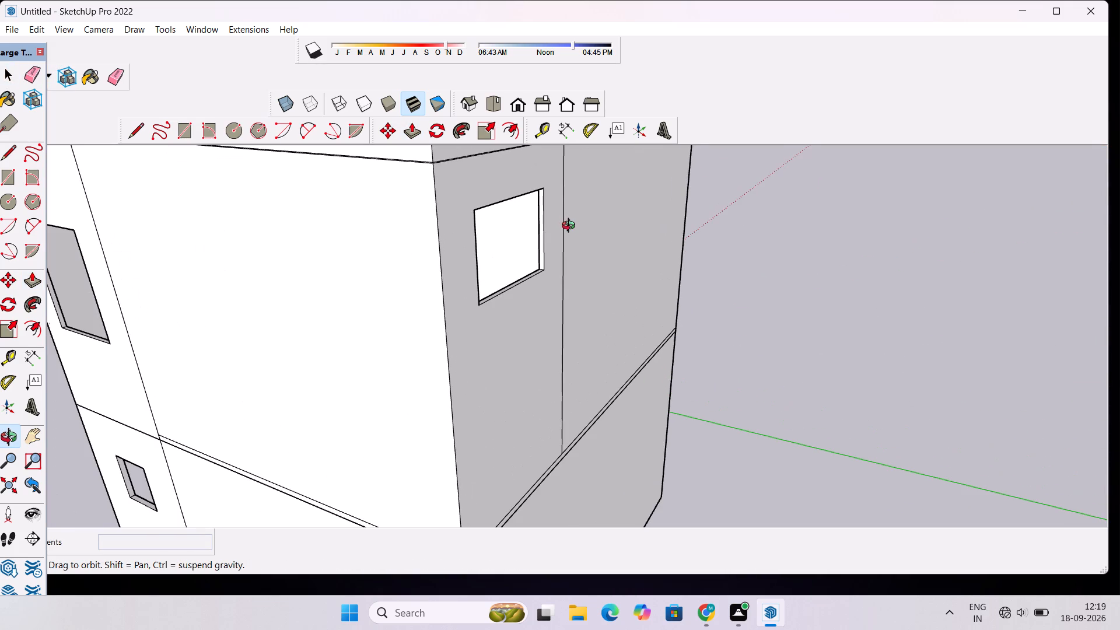
key(e)
drag(571, 228, 563, 257)
scroll(563, 257, down, 2)
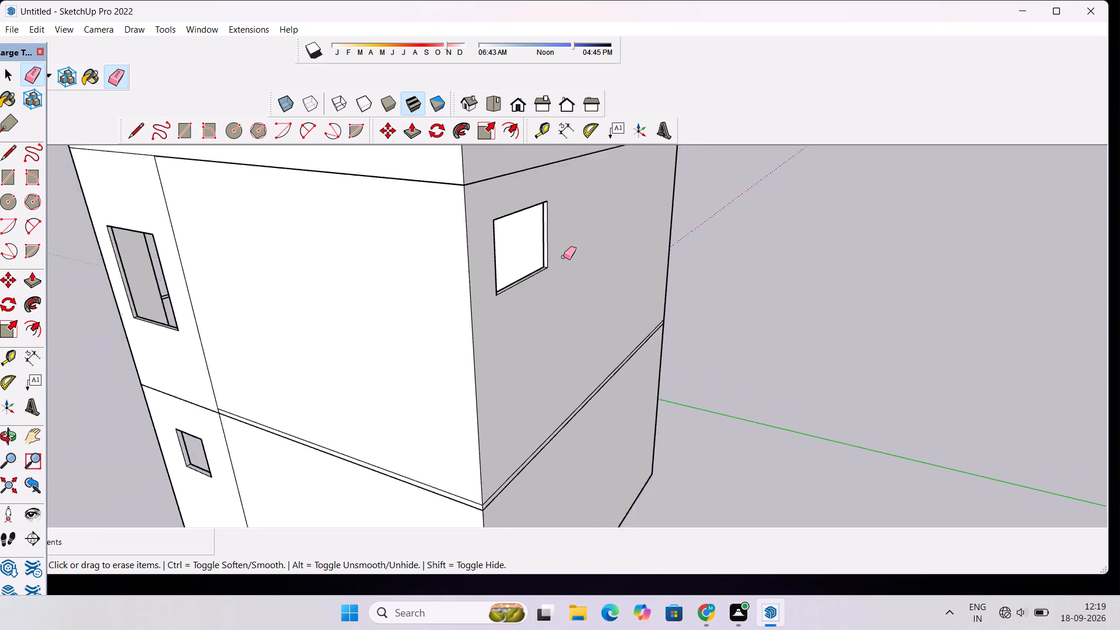
Inspect the new rear opening through the railed upper opening from the front and at an angle.
scroll(563, 257, down, 7)
key(o)
drag(430, 271, 796, 238)
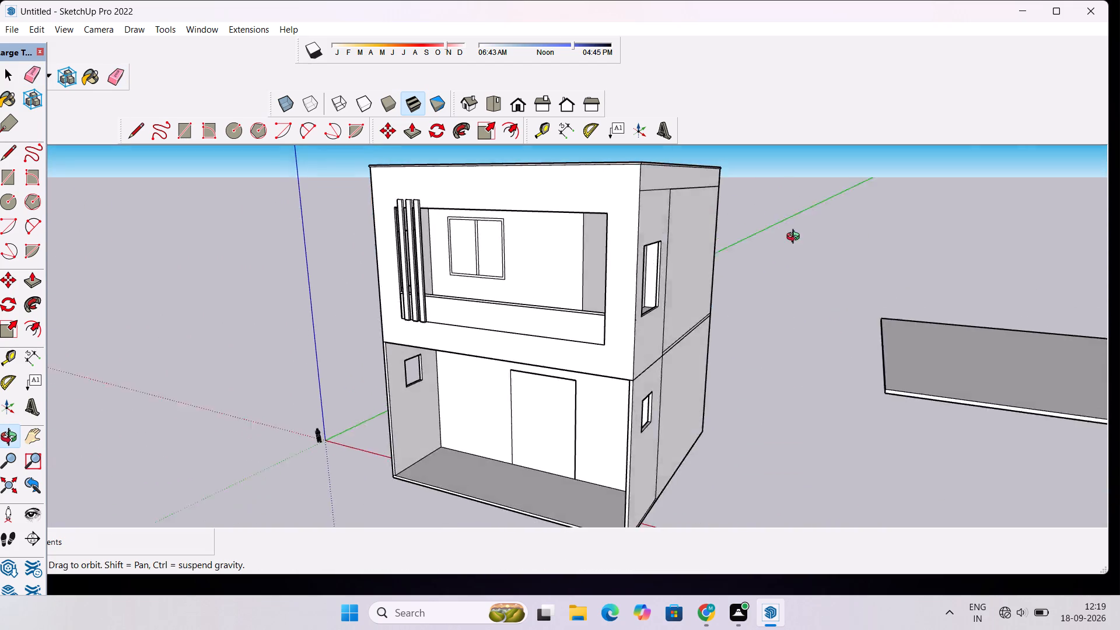
drag(796, 238, 853, 237)
scroll(615, 267, up, 6)
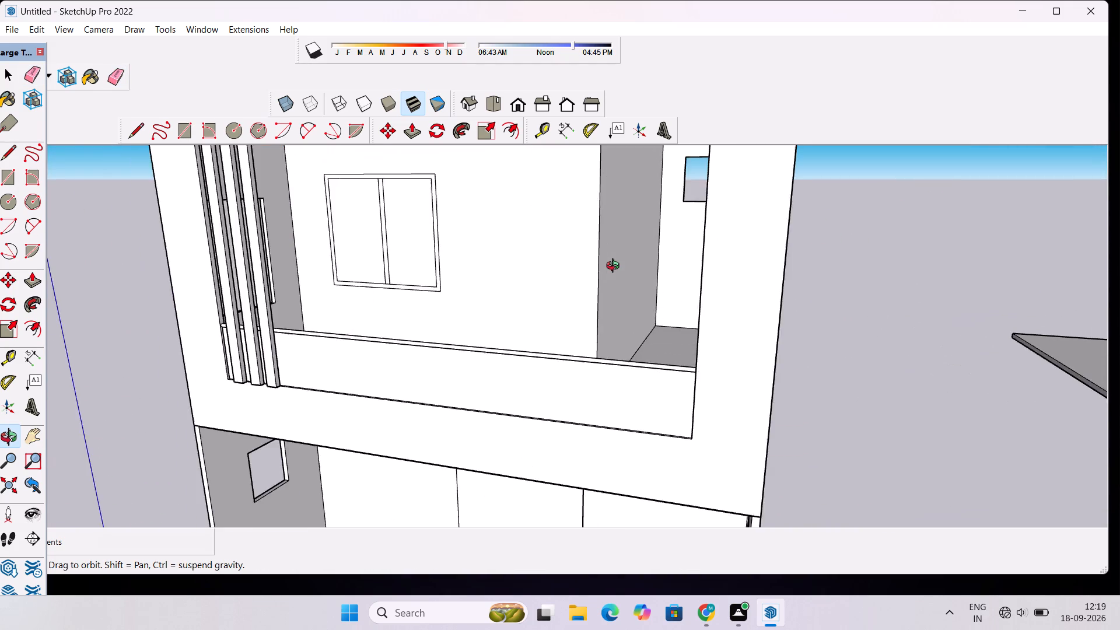
scroll(615, 267, down, 3)
drag(736, 239, 750, 237)
drag(672, 239, 750, 228)
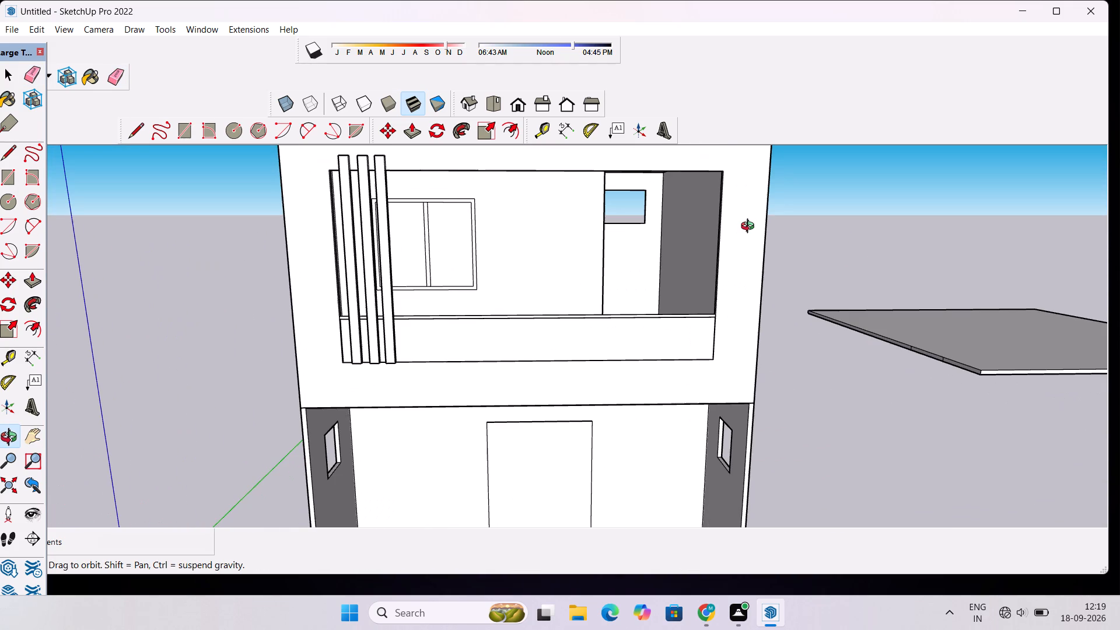
scroll(704, 239, down, 4)
scroll(651, 225, up, 4)
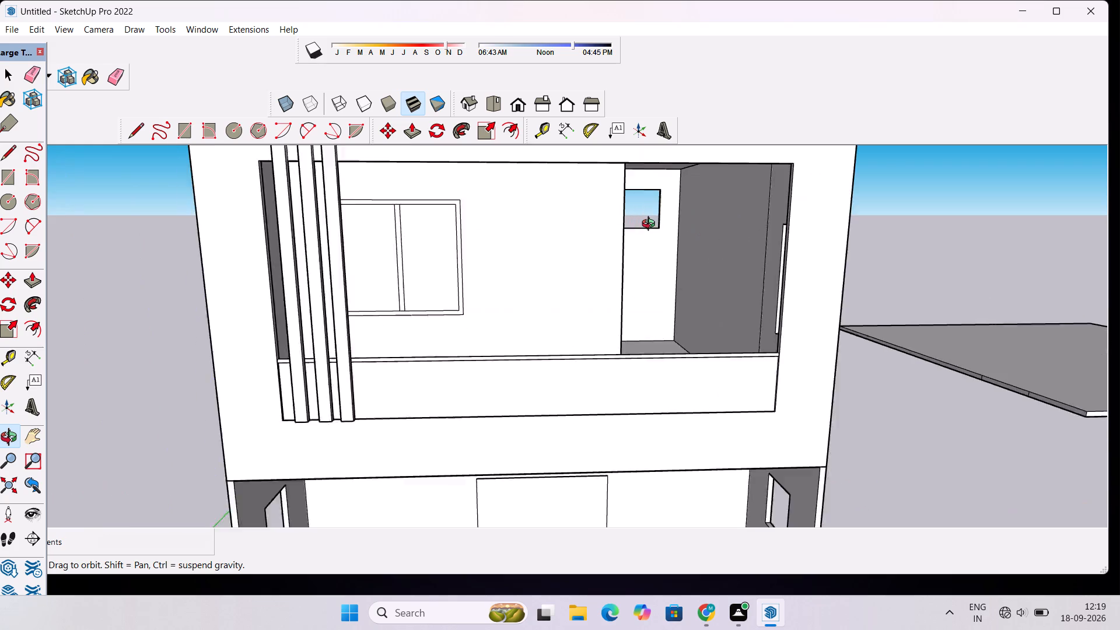
scroll(651, 225, up, 6)
drag(708, 237, 666, 232)
scroll(670, 225, down, 7)
scroll(670, 225, up, 1)
scroll(670, 225, down, 4)
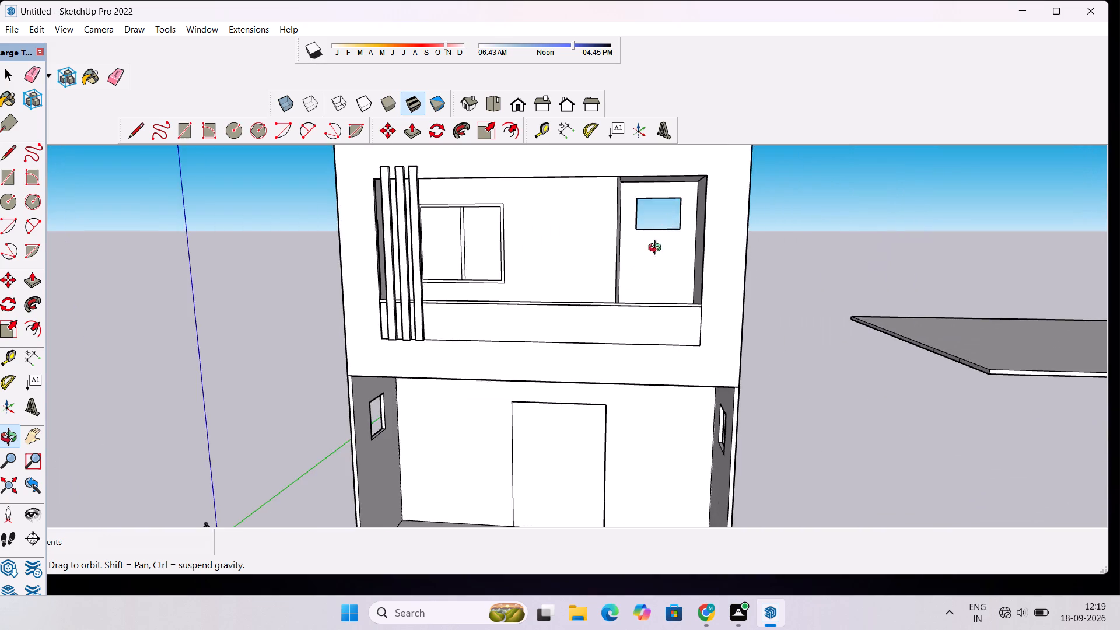
Erase the vertical seam line on the inner face of the upper-floor side wall, beside its opening.
drag(645, 292, 817, 338)
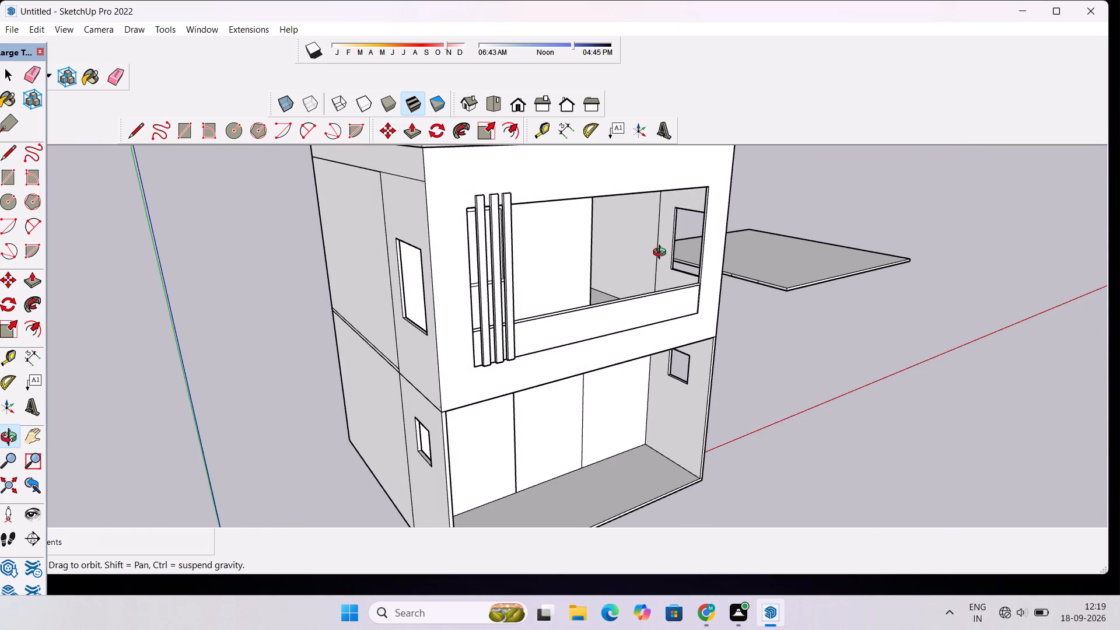
scroll(663, 251, up, 5)
drag(656, 286, 660, 273)
shift+drag(662, 270, 661, 288)
scroll(661, 288, up, 1)
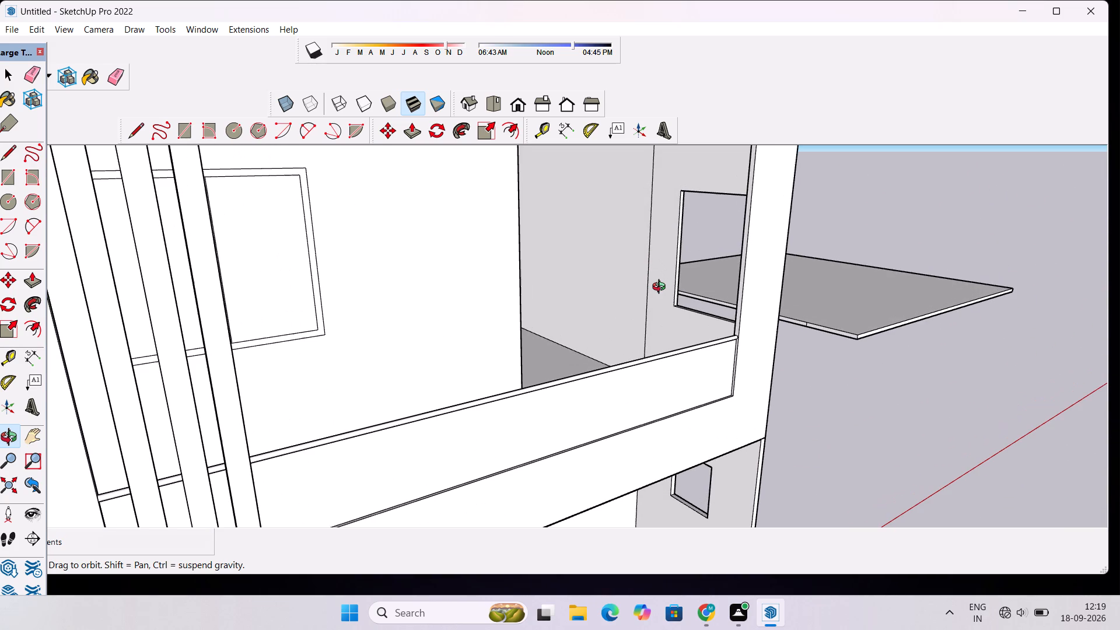
key(e)
drag(652, 267, 646, 275)
drag(646, 297, 648, 309)
drag(664, 156, 646, 176)
Examine the building from the front, the side and above, including the side-wall openings and the ground-floor recess.
key(o)
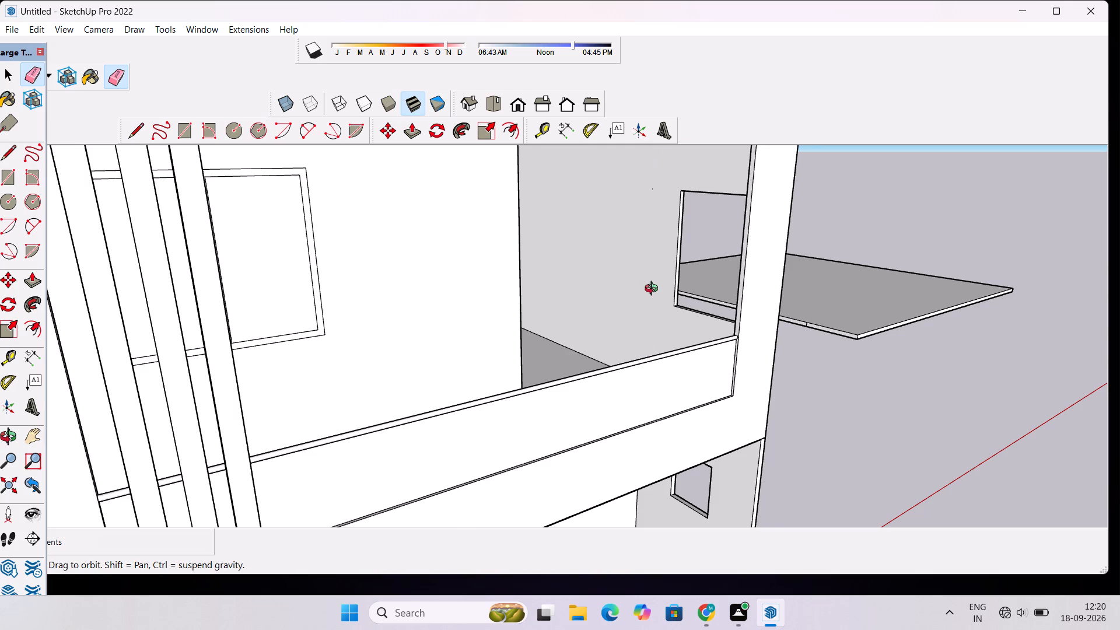
drag(654, 290, 652, 159)
scroll(651, 183, down, 4)
drag(653, 227, 442, 391)
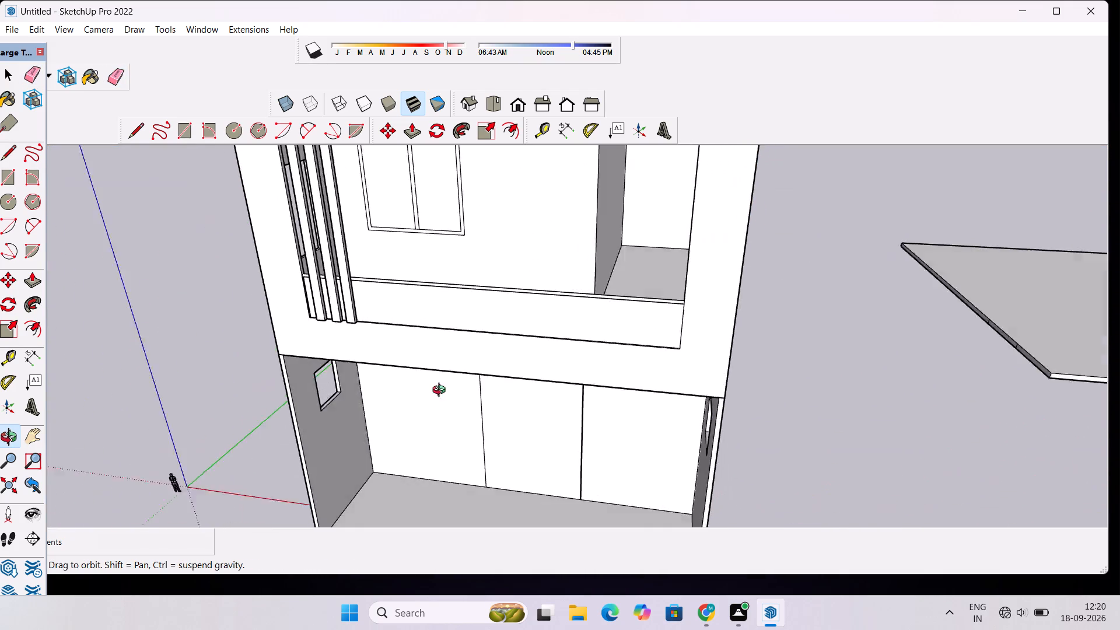
drag(442, 391, 870, 237)
scroll(745, 285, down, 6)
drag(839, 278, 837, 293)
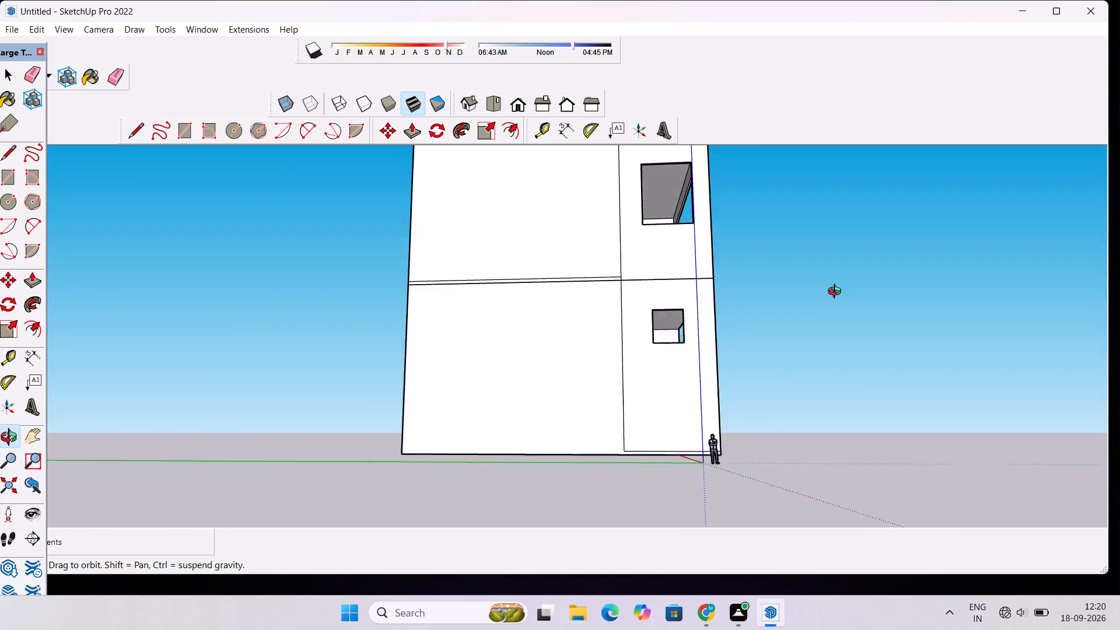
drag(837, 293, 635, 462)
scroll(644, 377, up, 4)
drag(748, 404, 615, 353)
scroll(611, 334, down, 10)
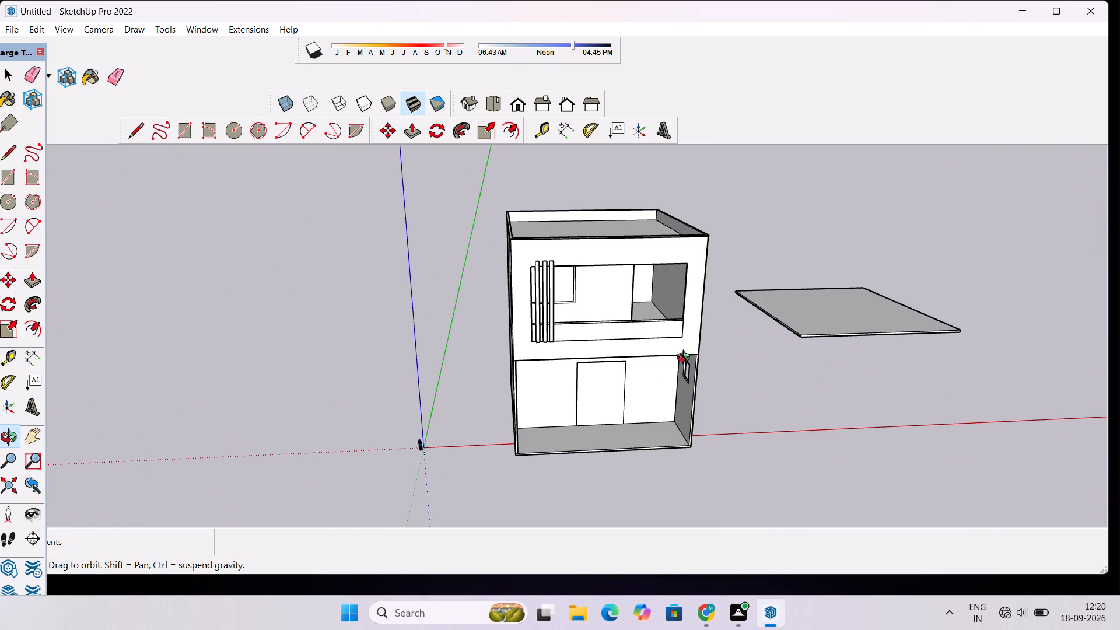
scroll(631, 276, down, 2)
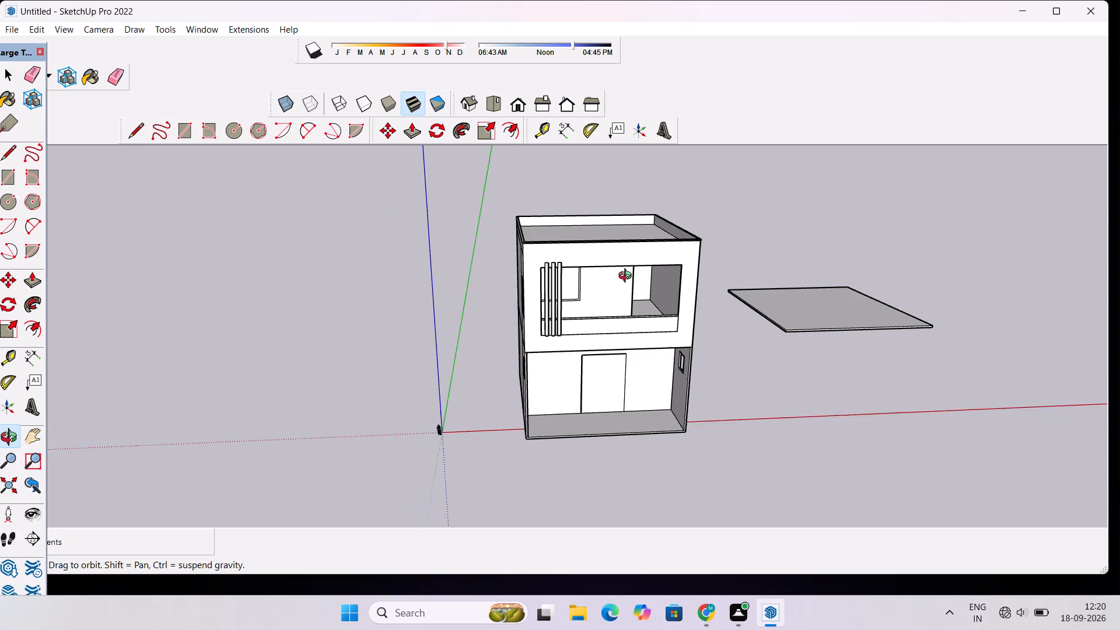
scroll(628, 277, down, 1)
Examine the vertical slats, the side-wall openings and the ceiling of the upper recess from below.
drag(630, 356, 572, 219)
scroll(573, 251, up, 10)
drag(601, 292, 592, 216)
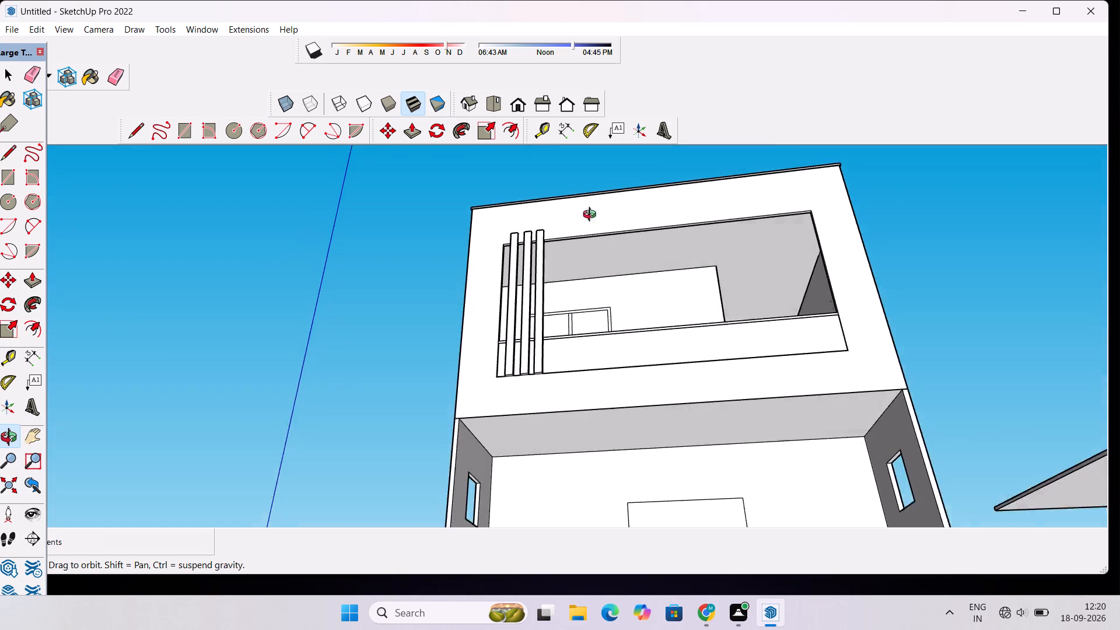
drag(592, 216, 590, 192)
scroll(607, 237, up, 8)
drag(610, 253, 635, 127)
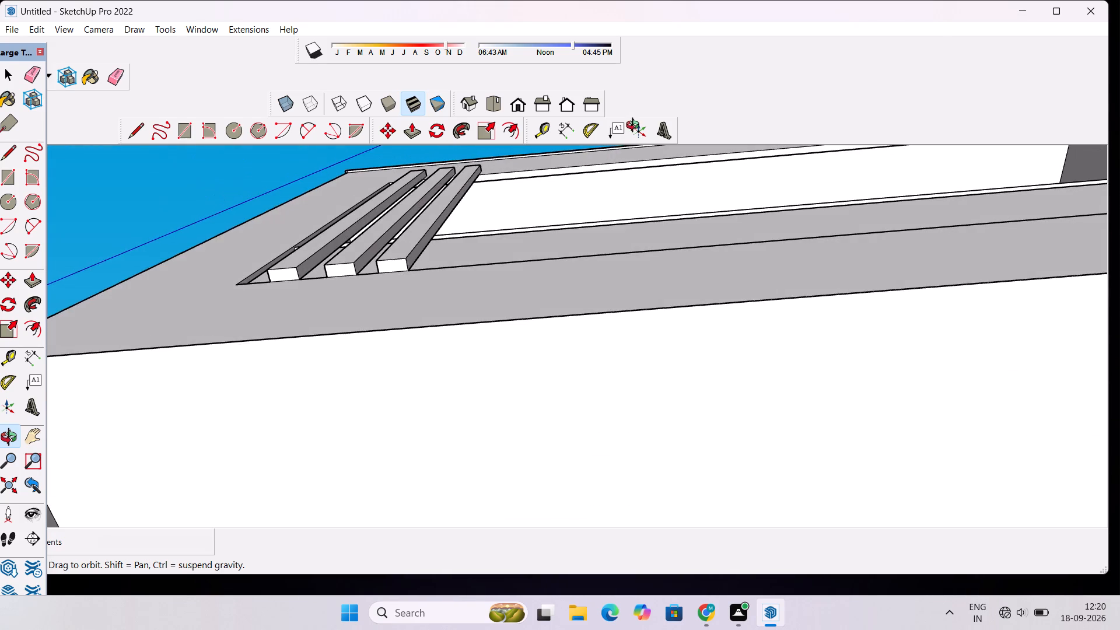
drag(635, 127, 340, 320)
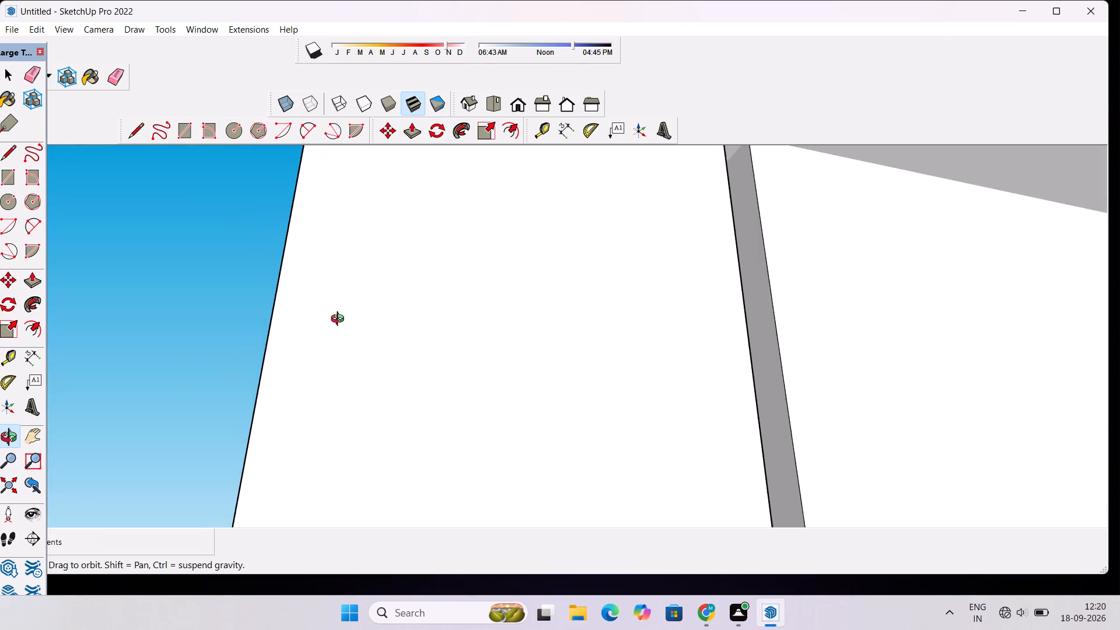
drag(340, 320, 340, 323)
scroll(462, 258, down, 19)
drag(687, 263, 606, 216)
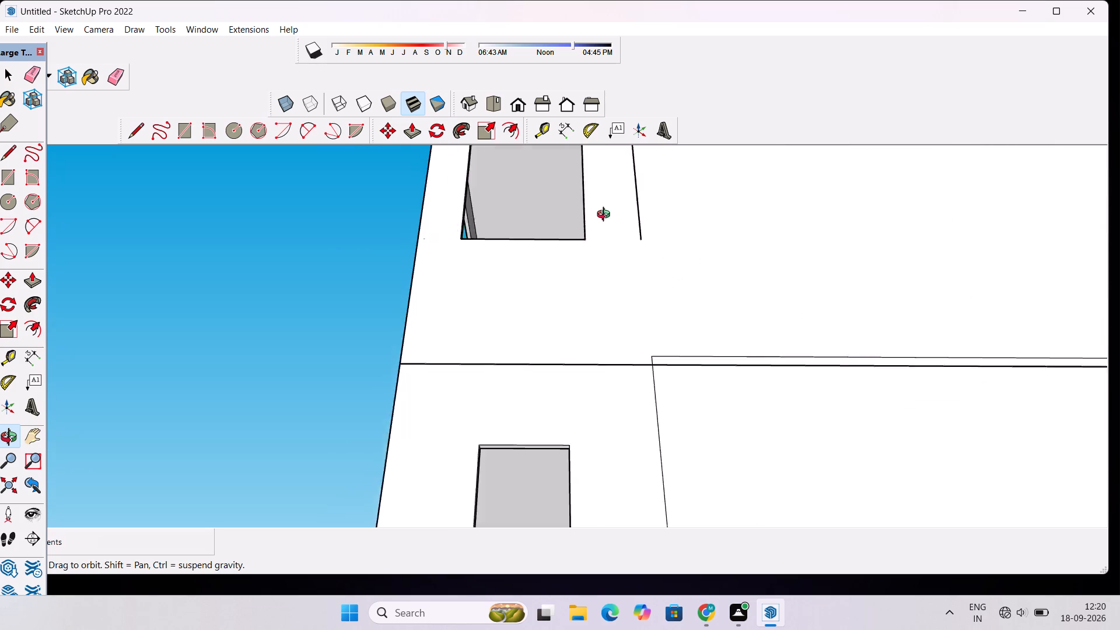
drag(606, 216, 947, 264)
drag(521, 250, 529, 222)
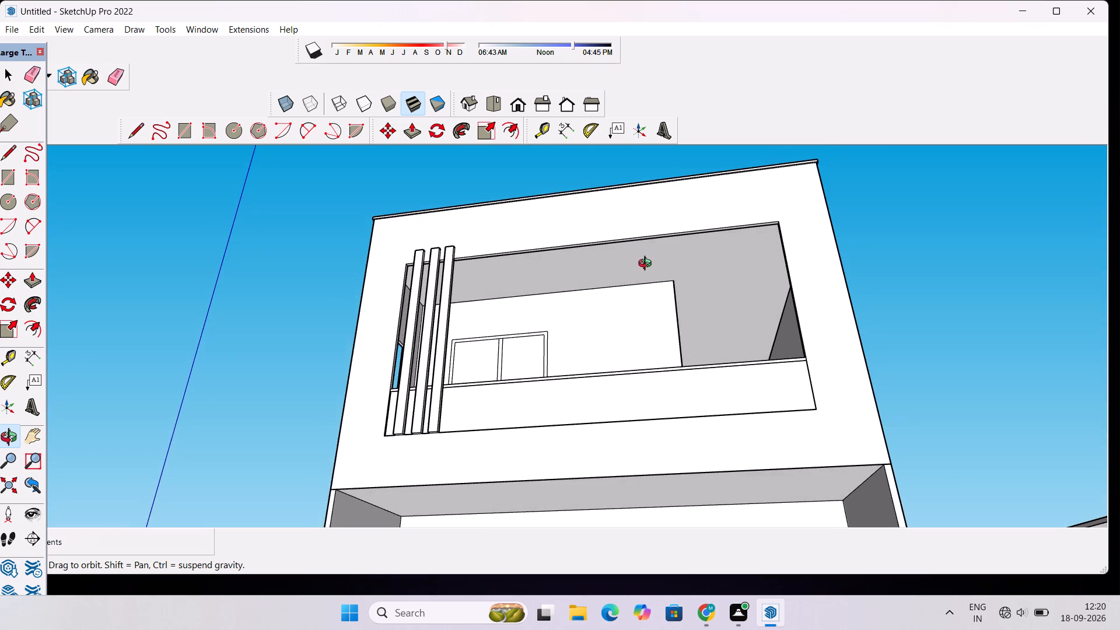
drag(649, 267, 652, 274)
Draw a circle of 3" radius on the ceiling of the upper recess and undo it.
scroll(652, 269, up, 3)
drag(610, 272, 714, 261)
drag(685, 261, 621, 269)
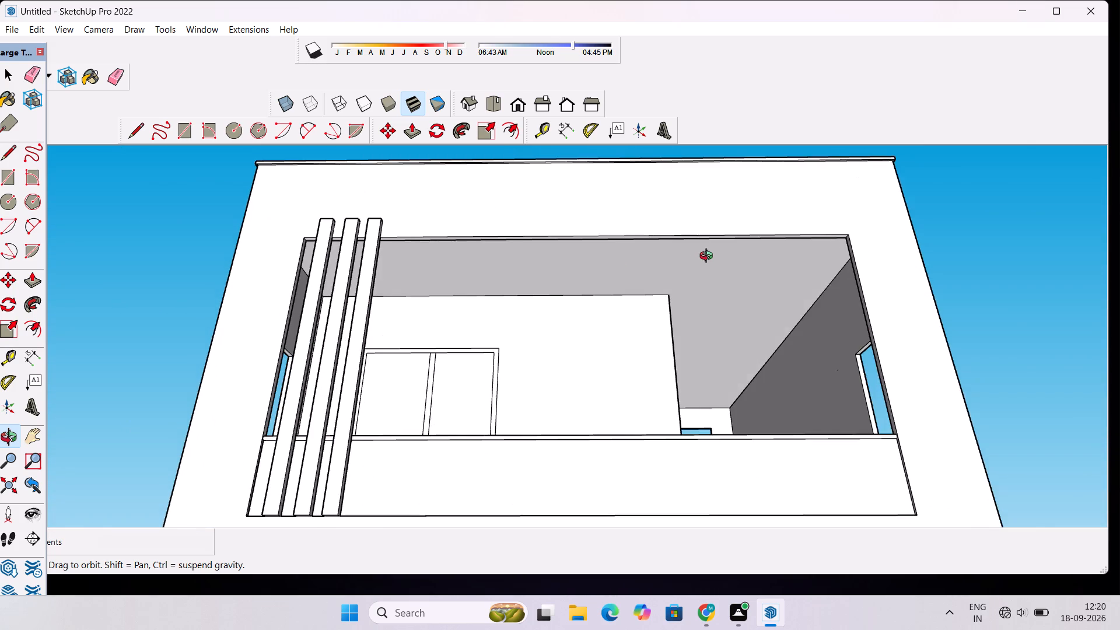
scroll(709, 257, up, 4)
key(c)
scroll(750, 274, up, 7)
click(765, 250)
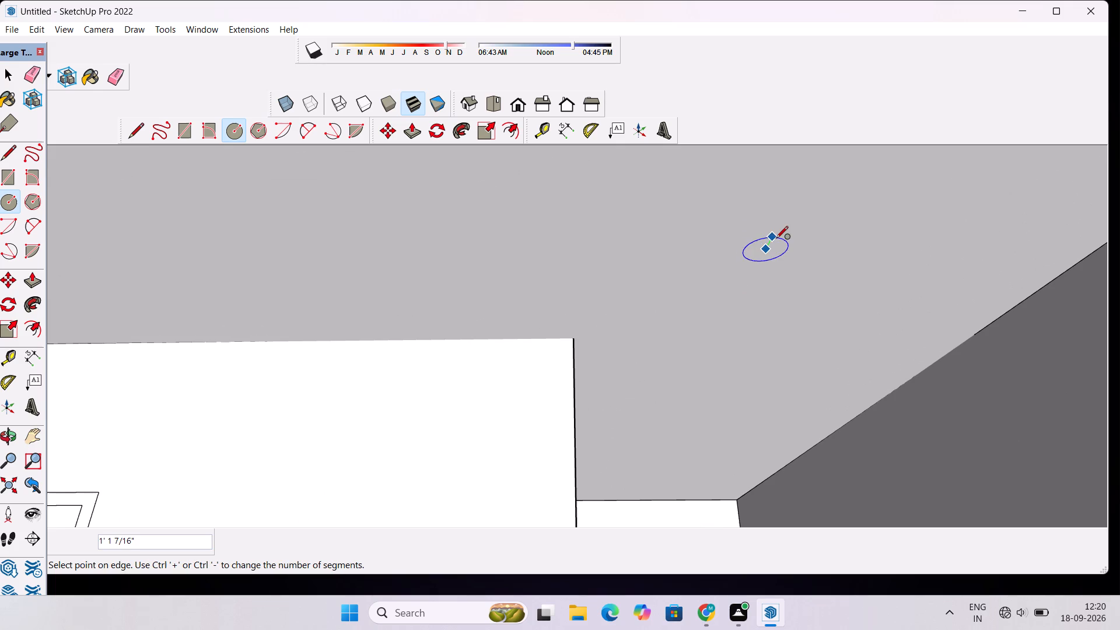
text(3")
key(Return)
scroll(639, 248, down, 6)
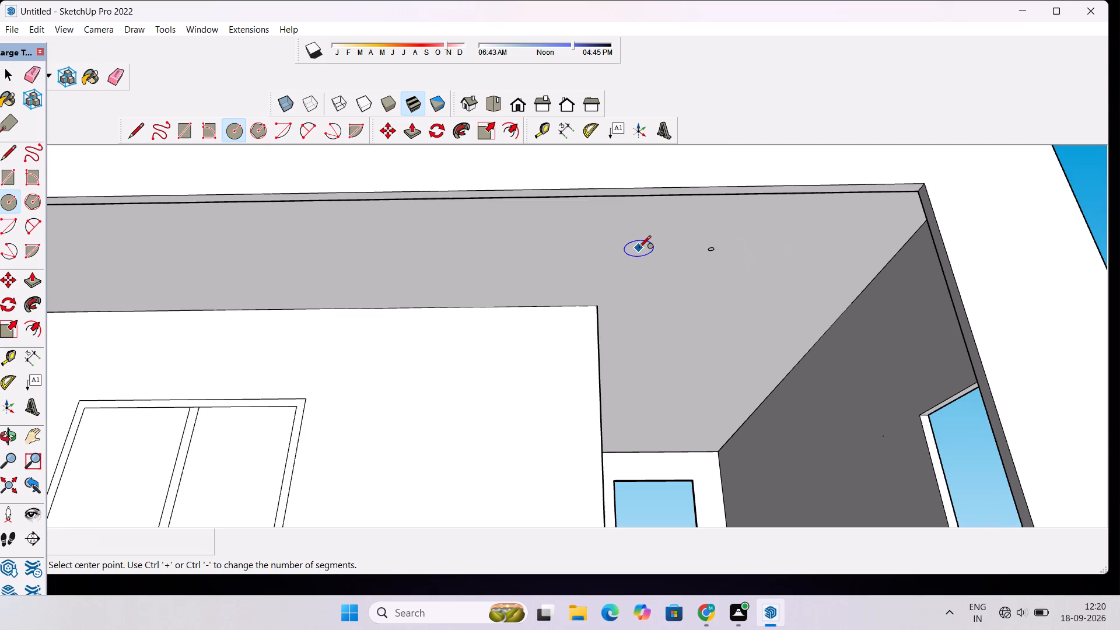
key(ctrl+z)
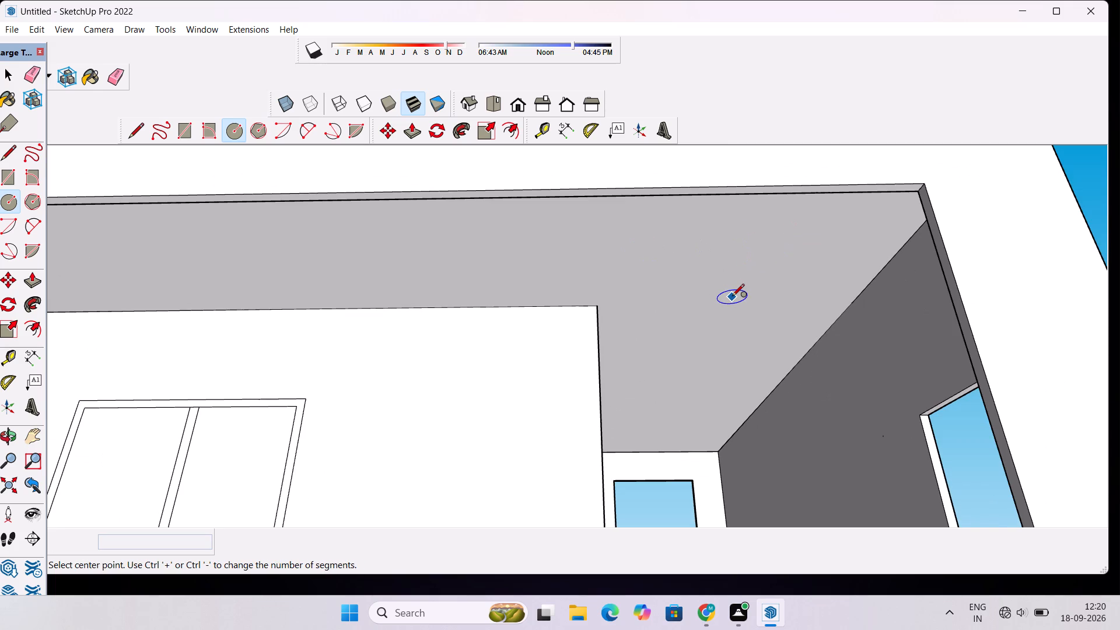
Draw a circle of 6" radius on the upper recess ceiling, in front of the side passage.
scroll(732, 297, up, 4)
click(739, 239)
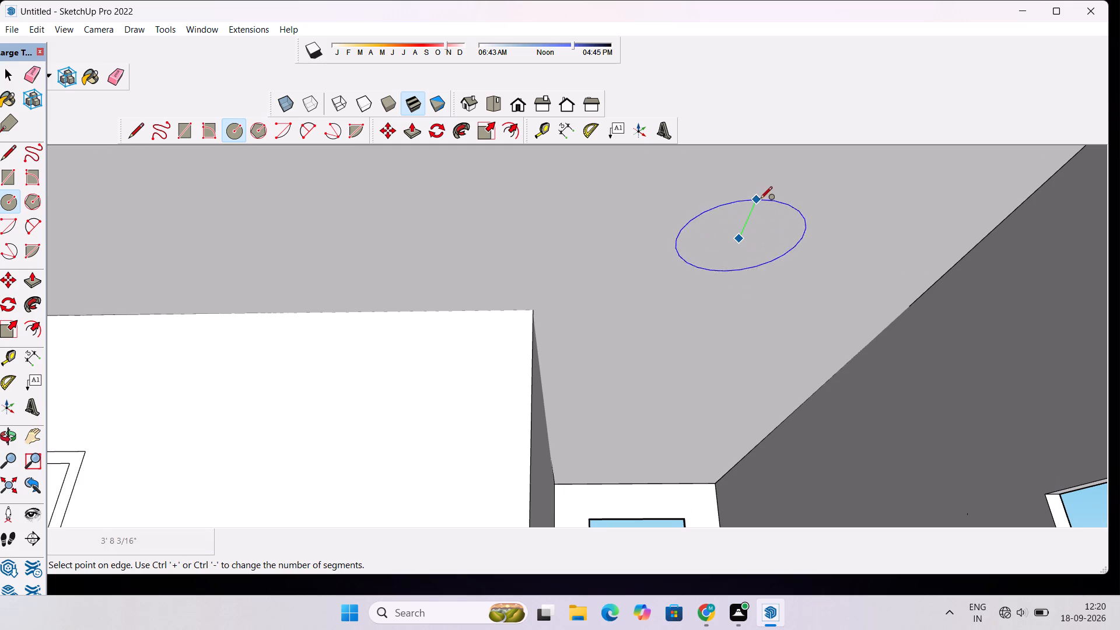
text(6")
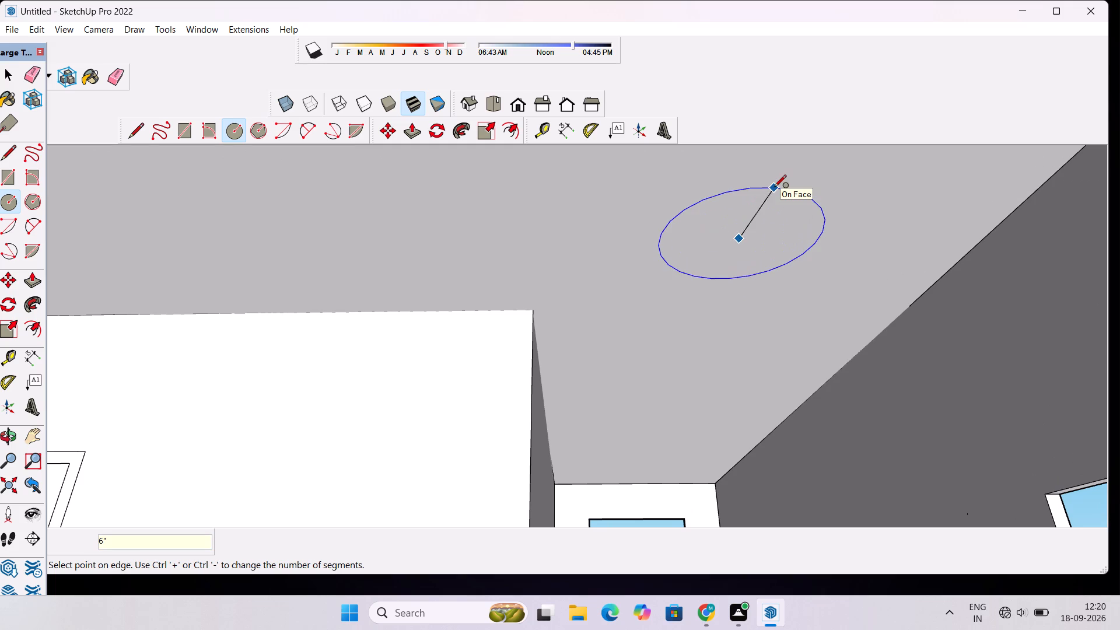
key(Return)
scroll(537, 204, down, 7)
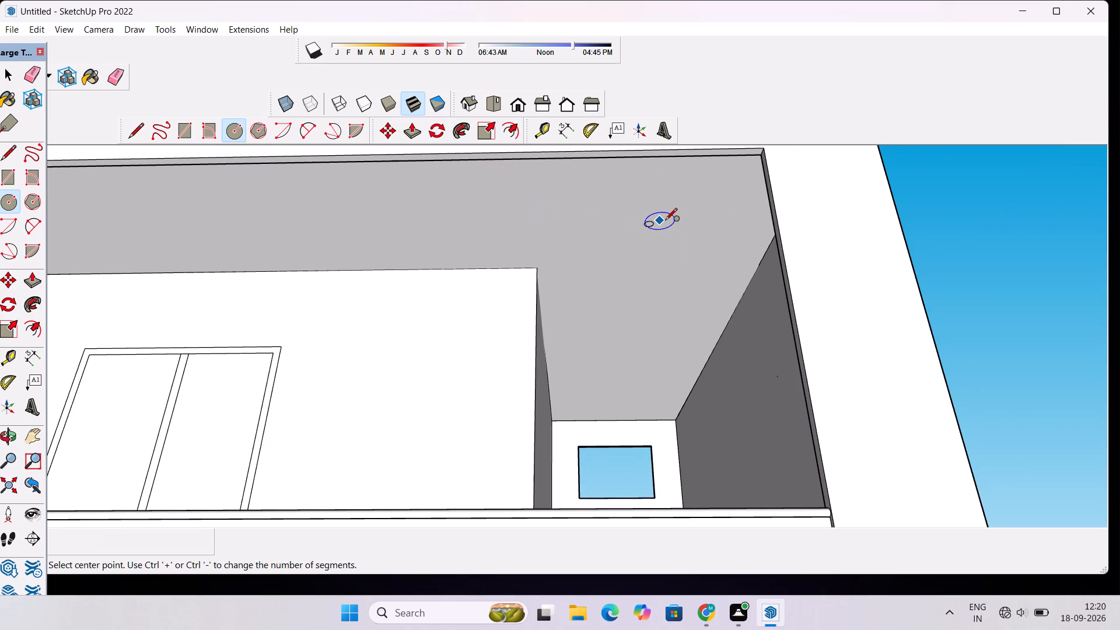
key(space)
Copy the ceiling circle twice in a line toward the rear of the side passage, about 7' 10" and a further 14' back.
scroll(660, 224, up, 8)
double_click(639, 221)
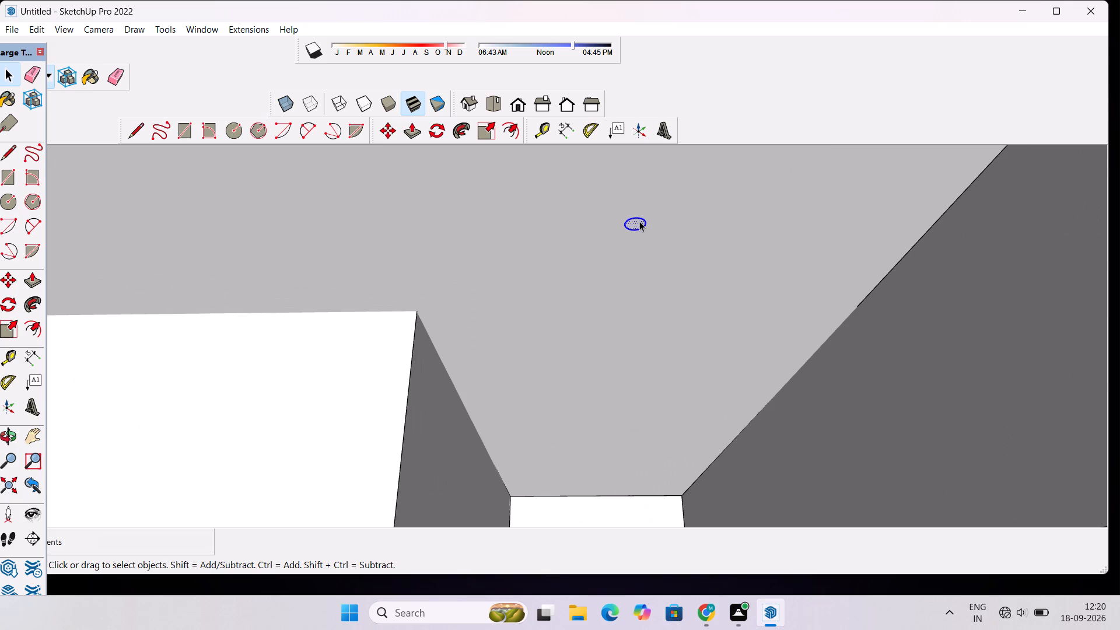
key(m)
scroll(636, 235, up, 2)
click(637, 231)
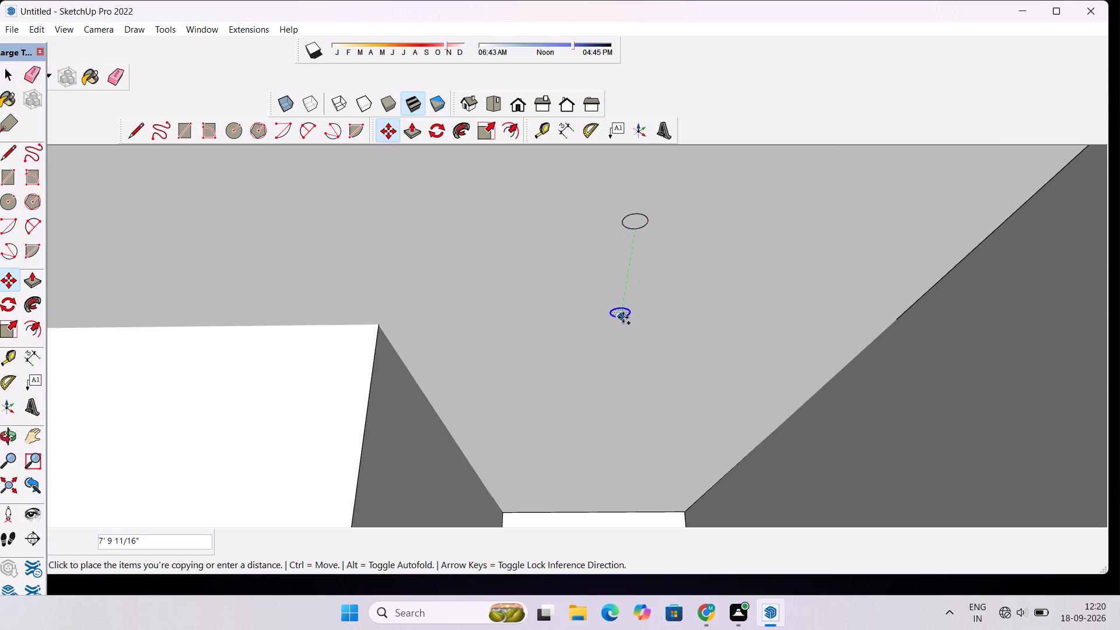
click(623, 317)
click(619, 319)
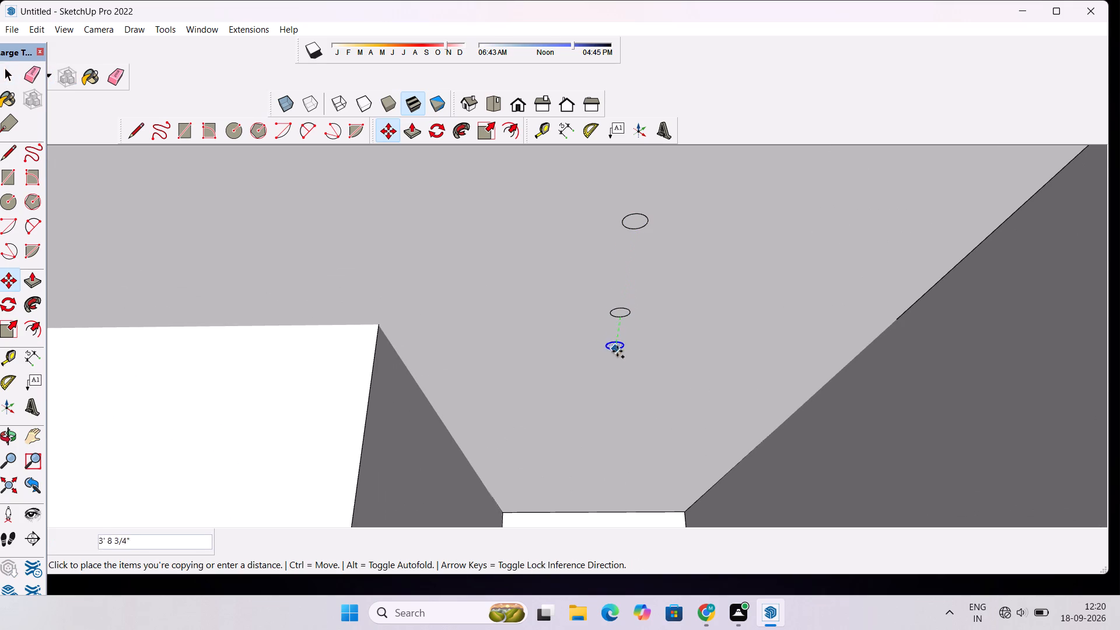
click(610, 404)
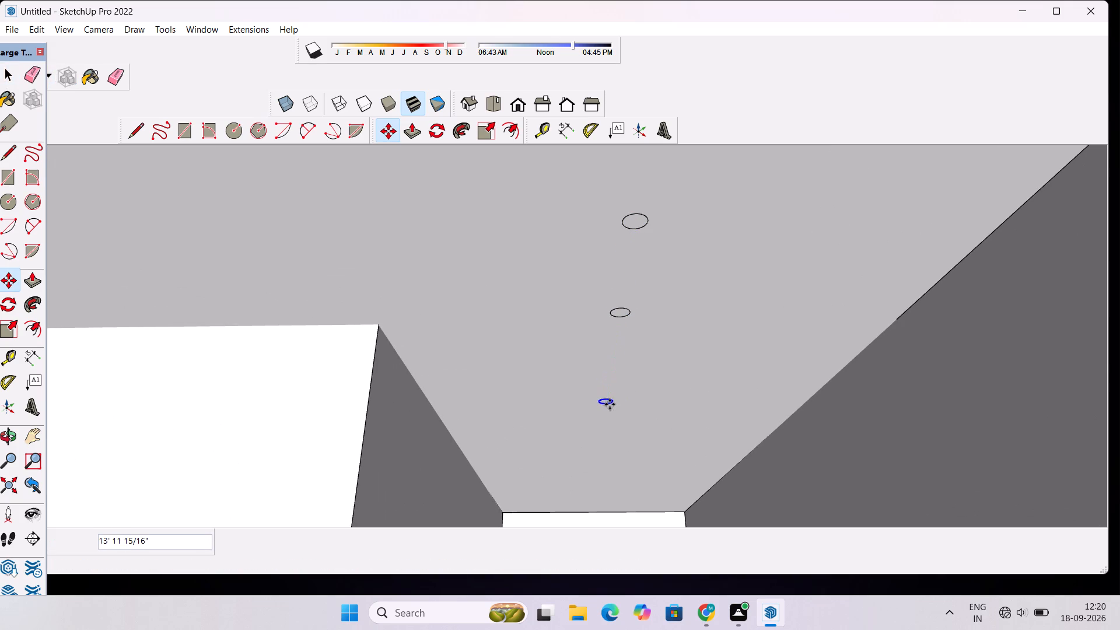
Copy the innermost passage circle to the front ceiling strip and repeat for four copies in a row toward the slats, first spaced about 10'.
scroll(630, 295, down, 5)
scroll(628, 360, down, 4)
scroll(615, 371, up, 3)
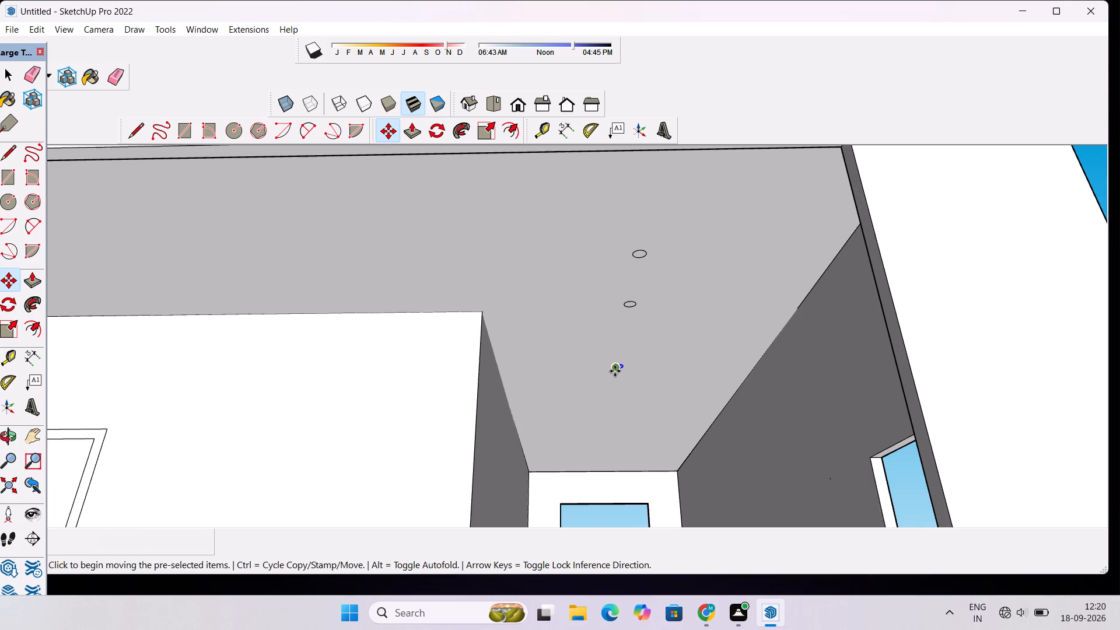
click(615, 371)
scroll(578, 293, down, 6)
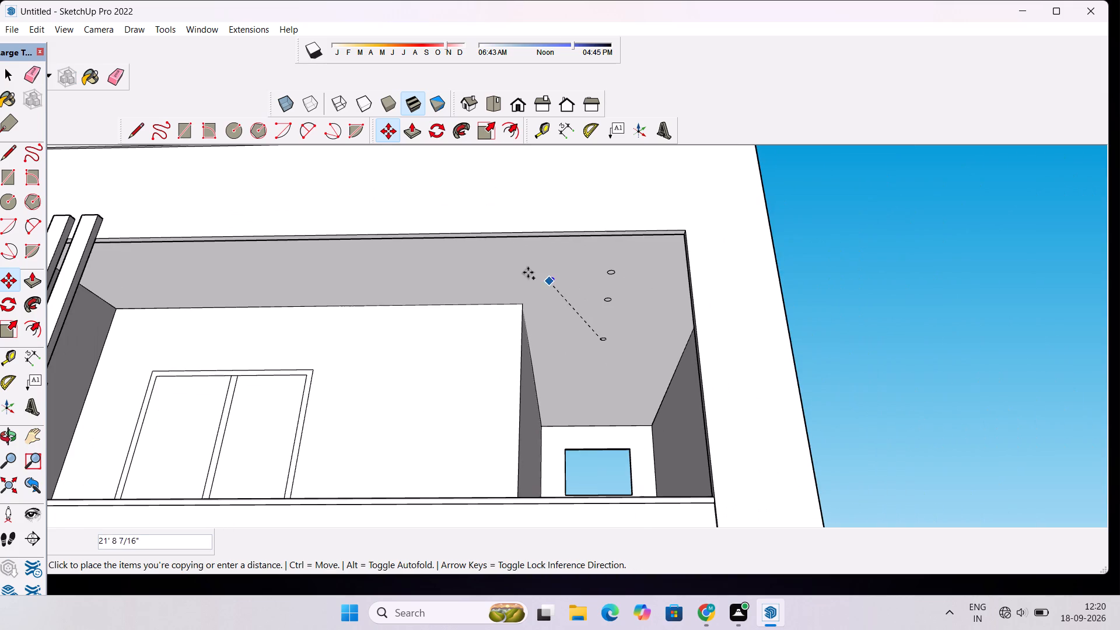
scroll(518, 269, up, 1)
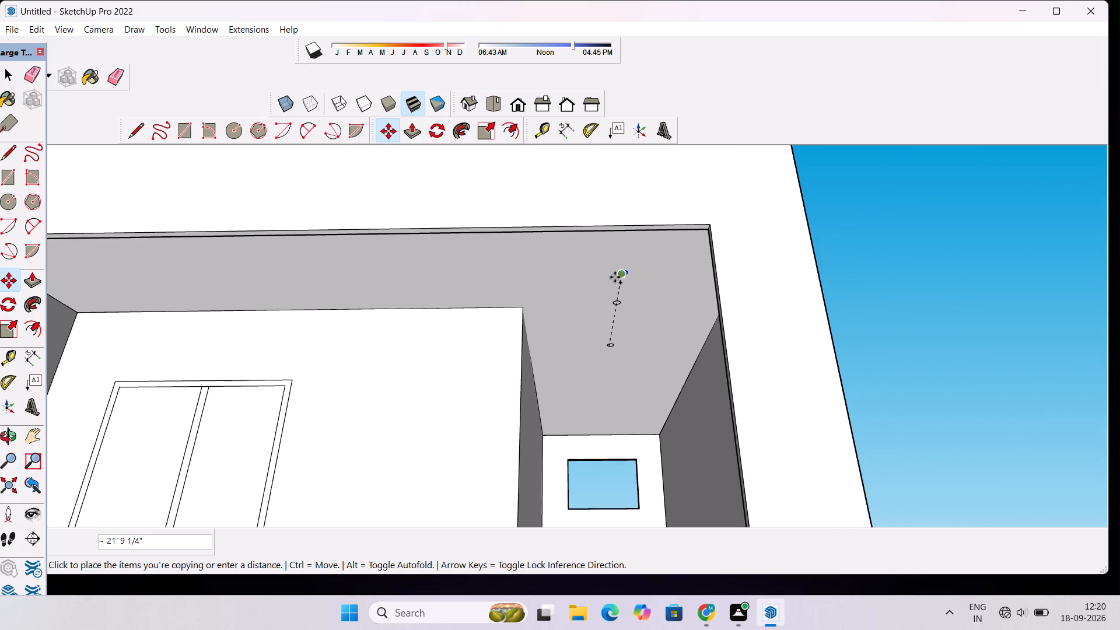
click(534, 277)
click(528, 279)
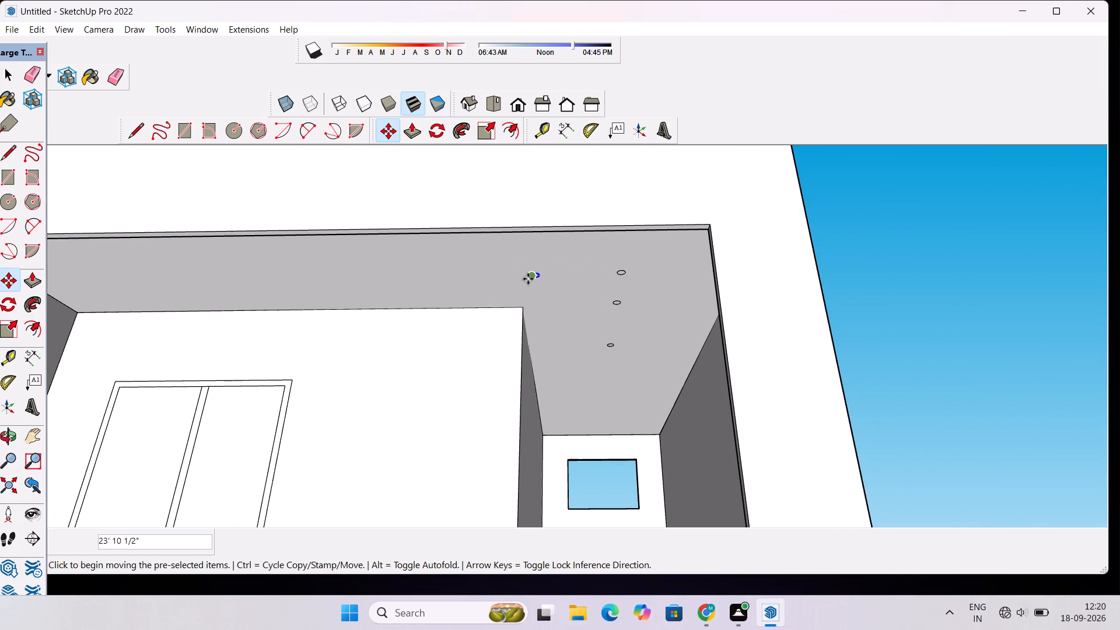
click(450, 285)
click(446, 280)
click(373, 282)
click(373, 278)
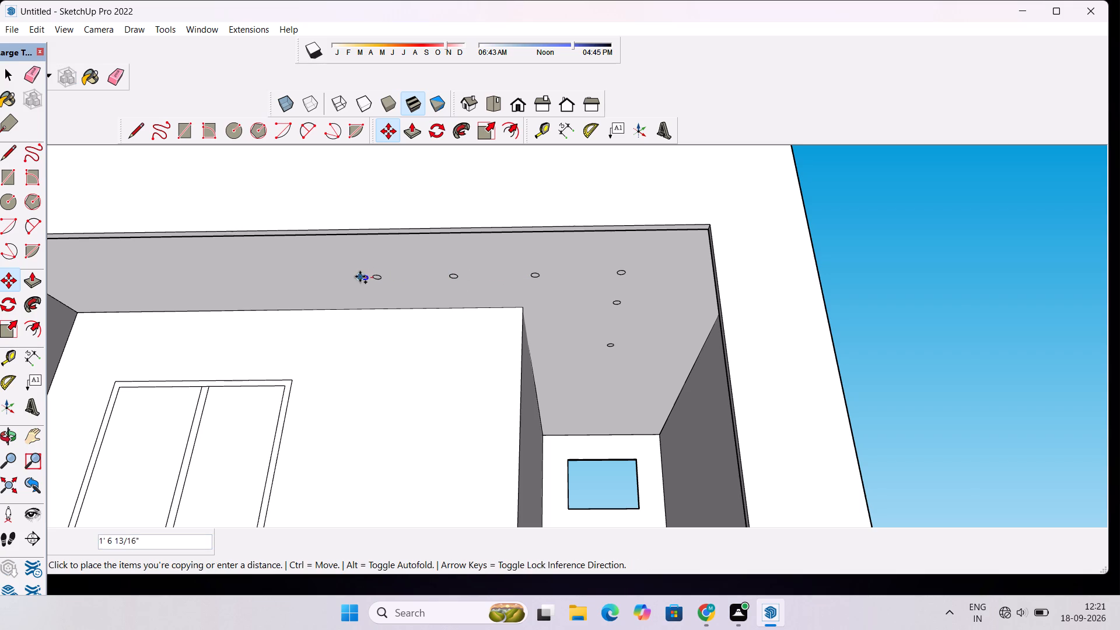
click(306, 274)
Copy the row's end circle about 27' 2" along the ceiling to beside the vertical slats.
scroll(790, 305, down, 9)
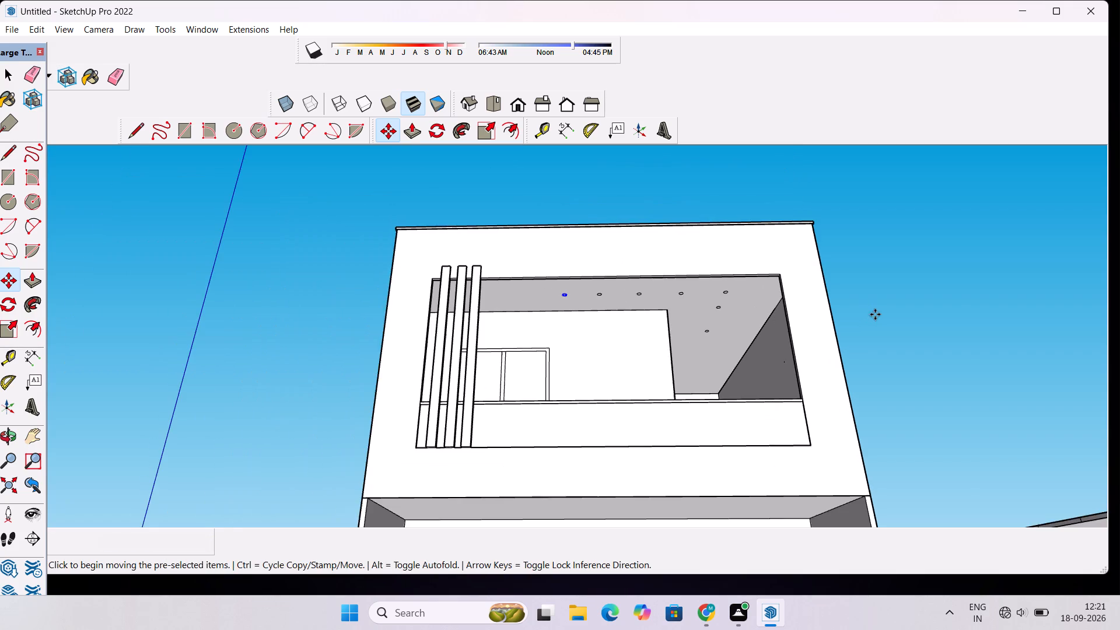
scroll(534, 274, up, 11)
scroll(573, 297, down, 2)
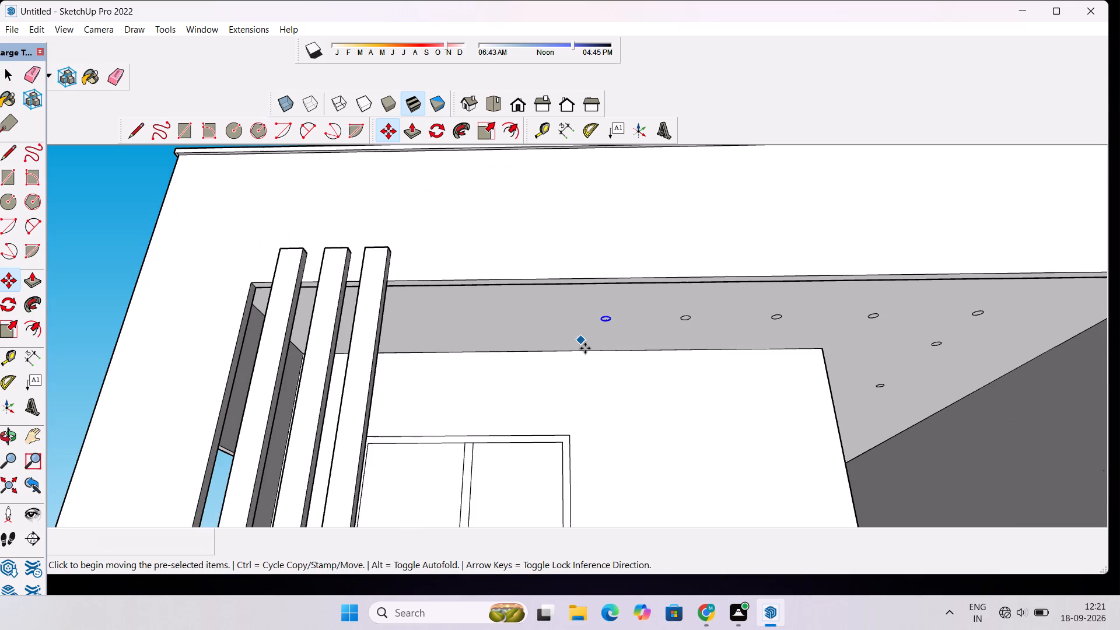
scroll(591, 359, up, 4)
scroll(593, 307, up, 2)
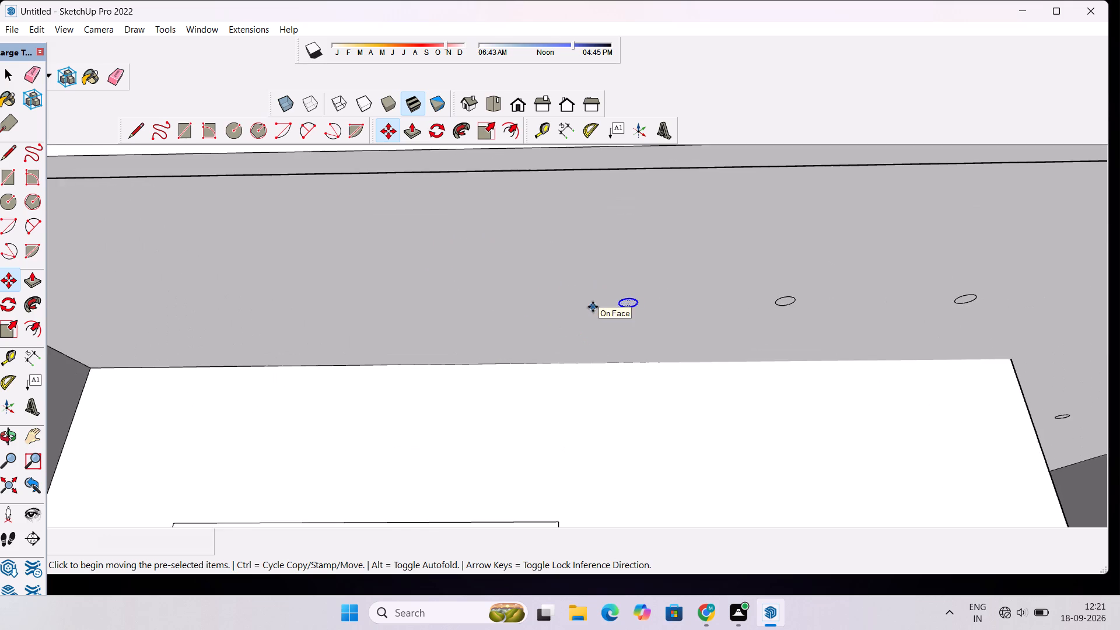
scroll(593, 307, up, 2)
click(625, 305)
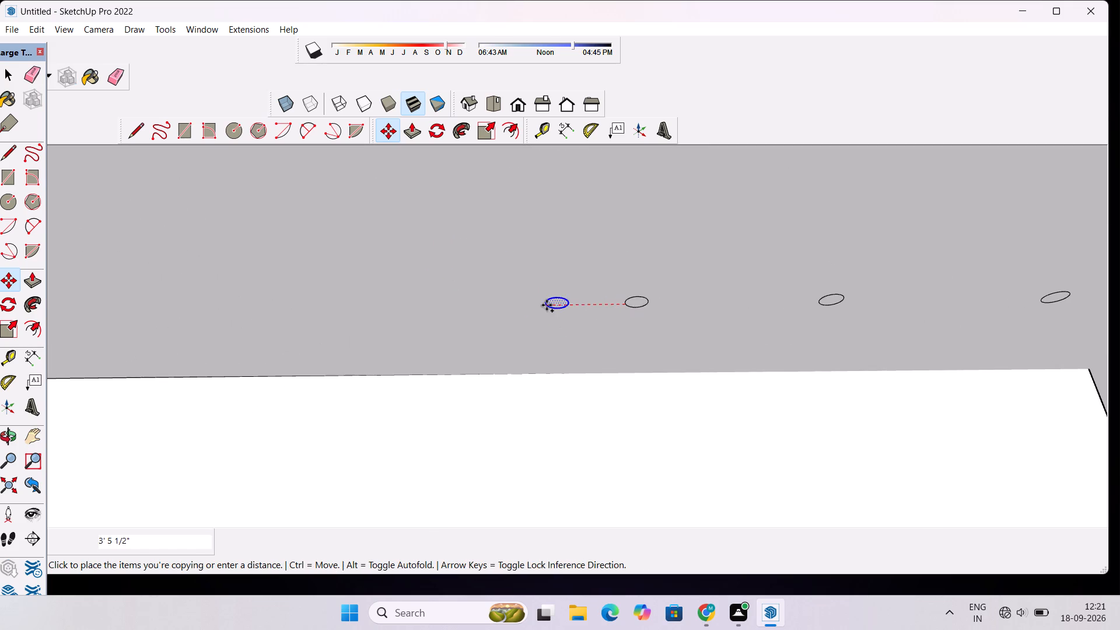
scroll(547, 305, down, 7)
scroll(393, 295, up, 4)
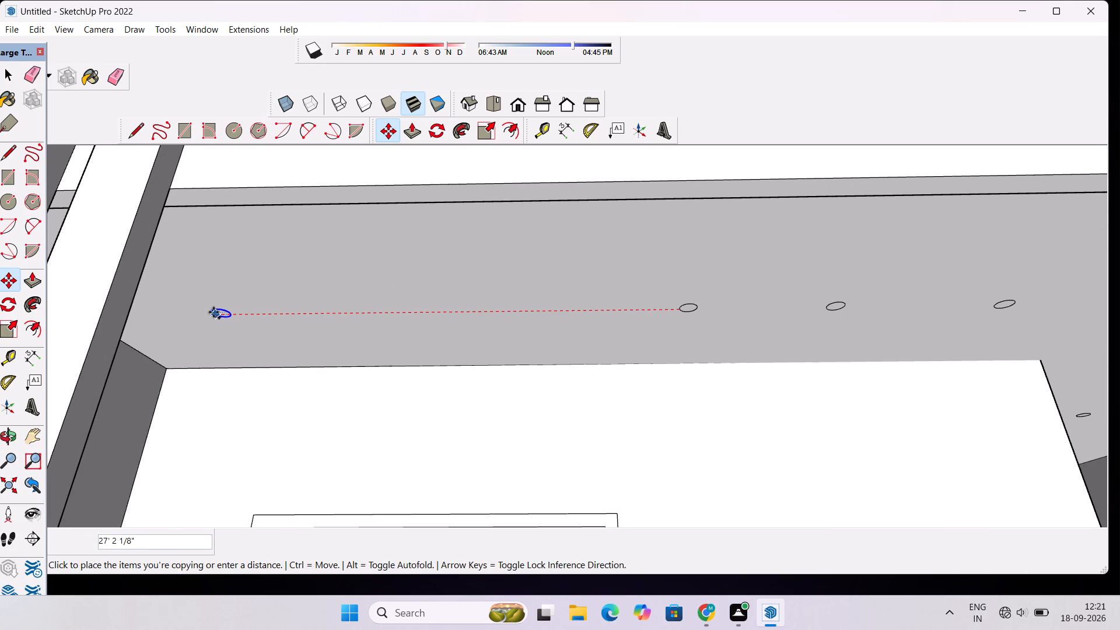
click(211, 311)
Copy the circle beside the slats about 18' 2" back along the row toward the other circles.
click(224, 317)
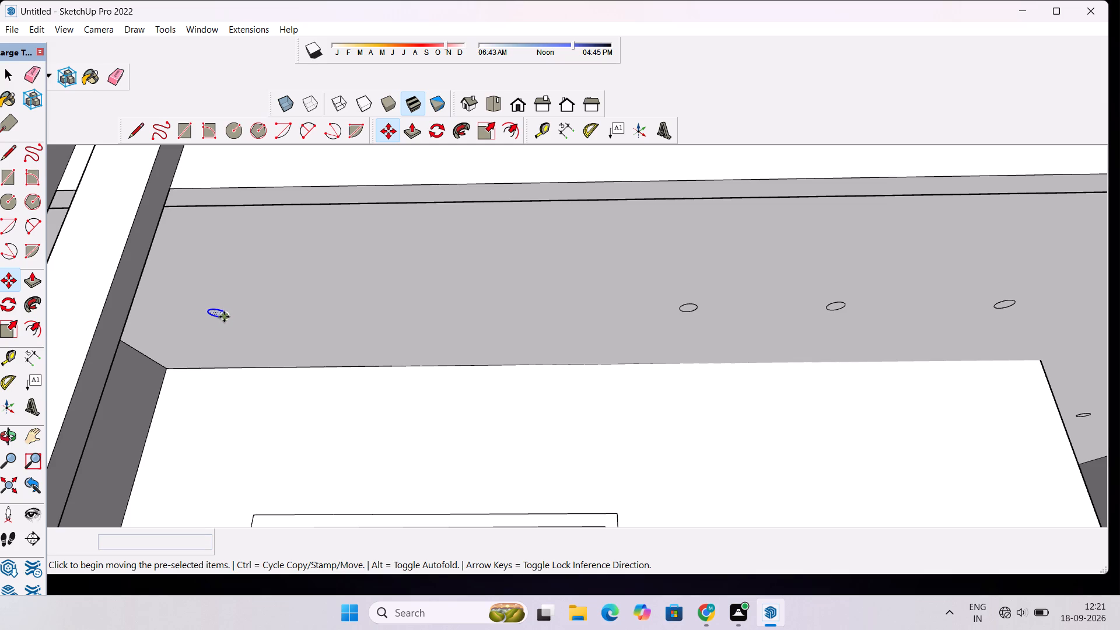
scroll(325, 319, down, 4)
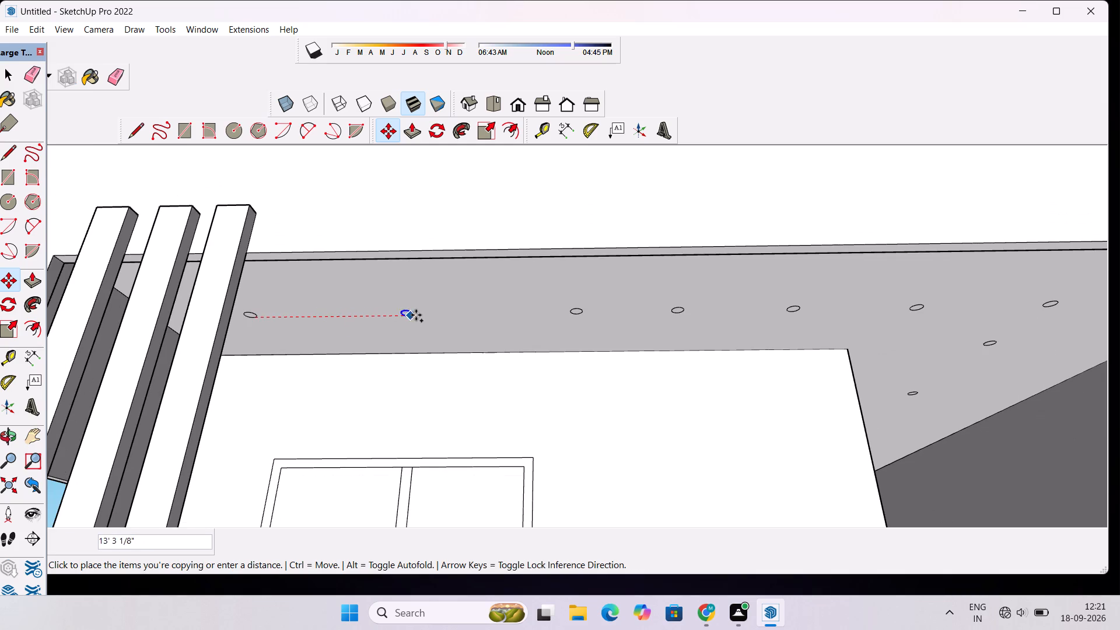
click(469, 310)
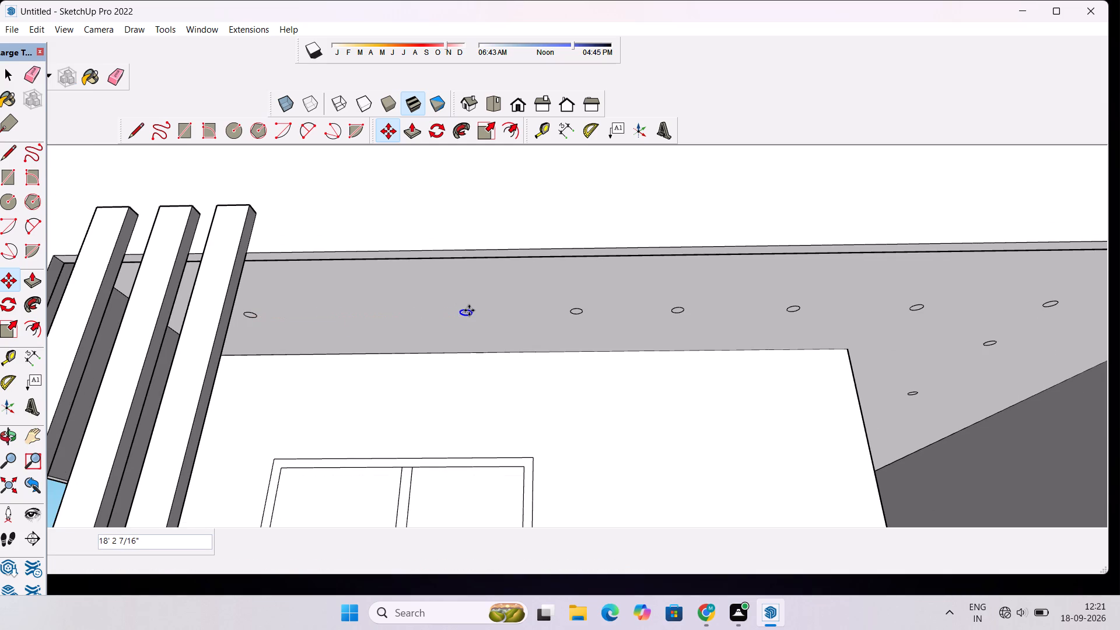
key(space)
Delete the third circle from the slats in the front ceiling row.
scroll(582, 316, up, 3)
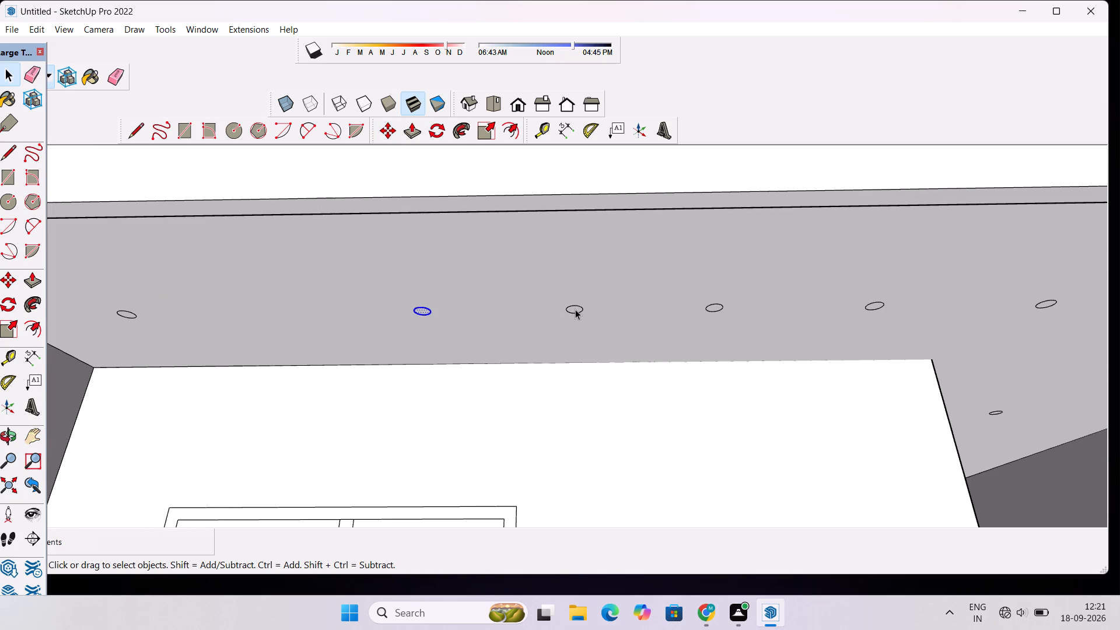
double_click(575, 309)
key(Delete)
Examine the spacing of the remaining ceiling circles from below.
scroll(519, 313, down, 5)
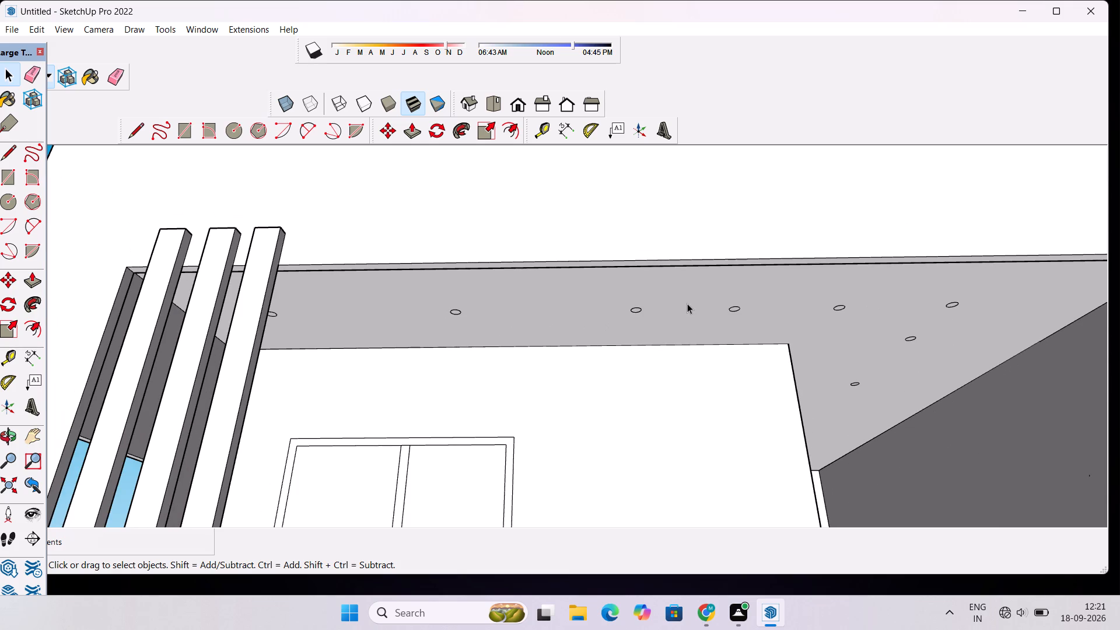
scroll(688, 323, down, 1)
scroll(675, 322, up, 4)
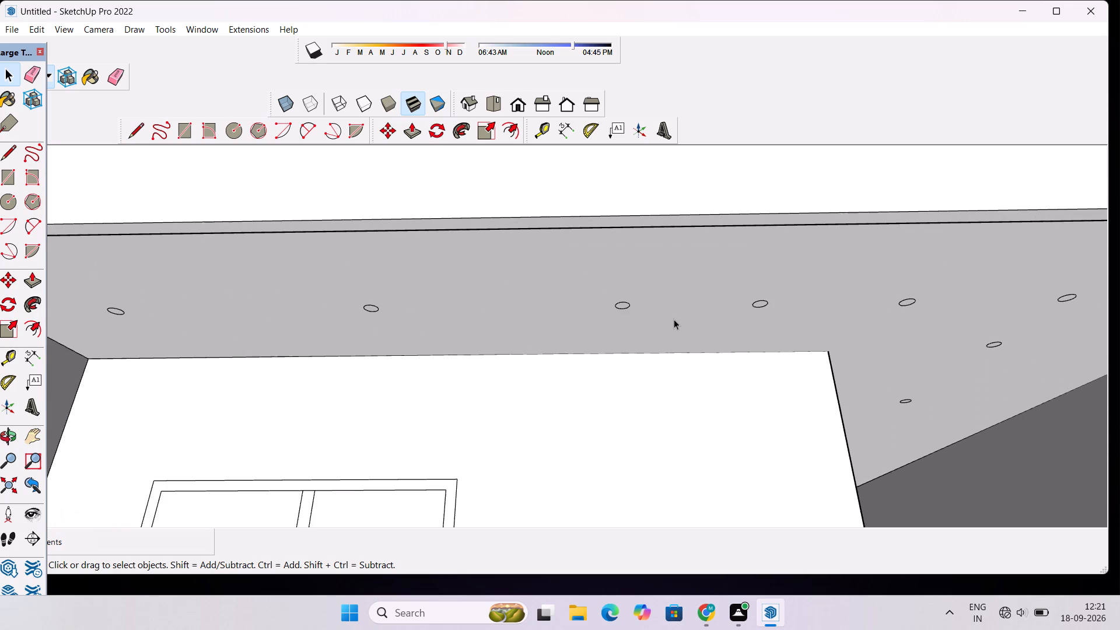
key(o)
drag(618, 337, 629, 304)
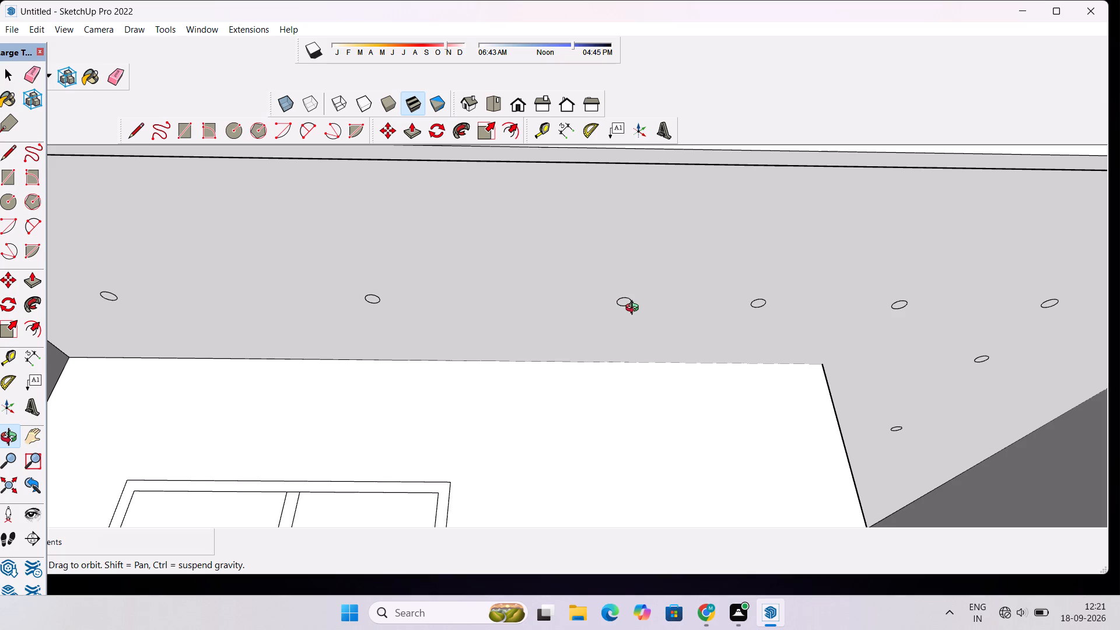
drag(635, 309, 612, 310)
drag(485, 370, 506, 380)
shift+drag(659, 318, 572, 274)
shift+scroll(571, 274, down, 4)
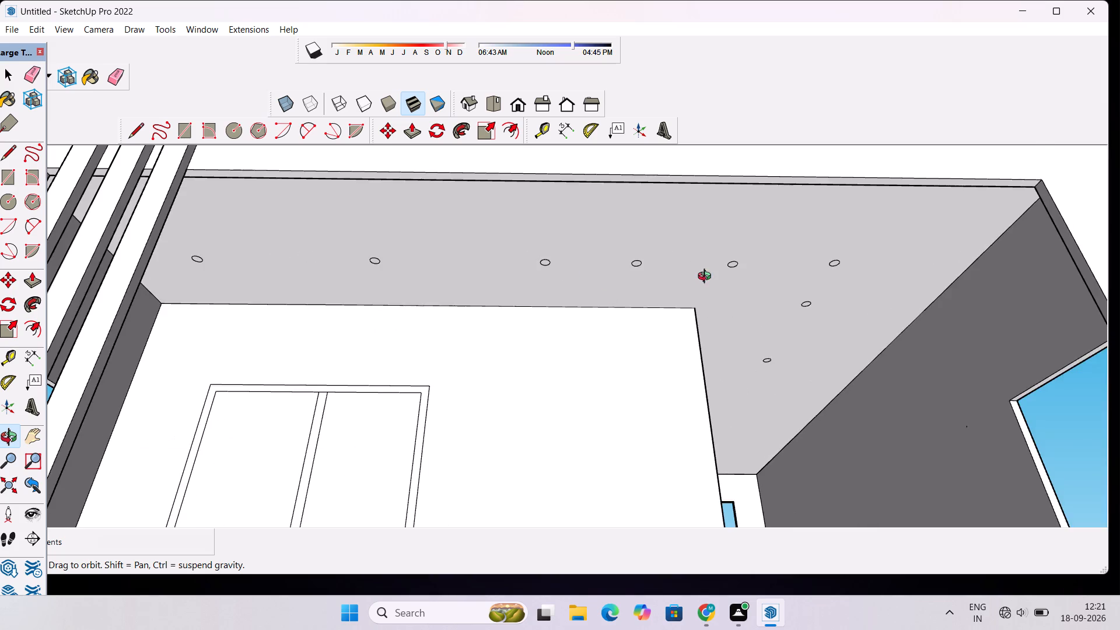
drag(707, 274, 685, 255)
scroll(572, 282, up, 3)
shift+drag(530, 259, 530, 279)
shift+scroll(530, 279, up, 2)
shift+drag(530, 279, 535, 311)
scroll(527, 303, up, 1)
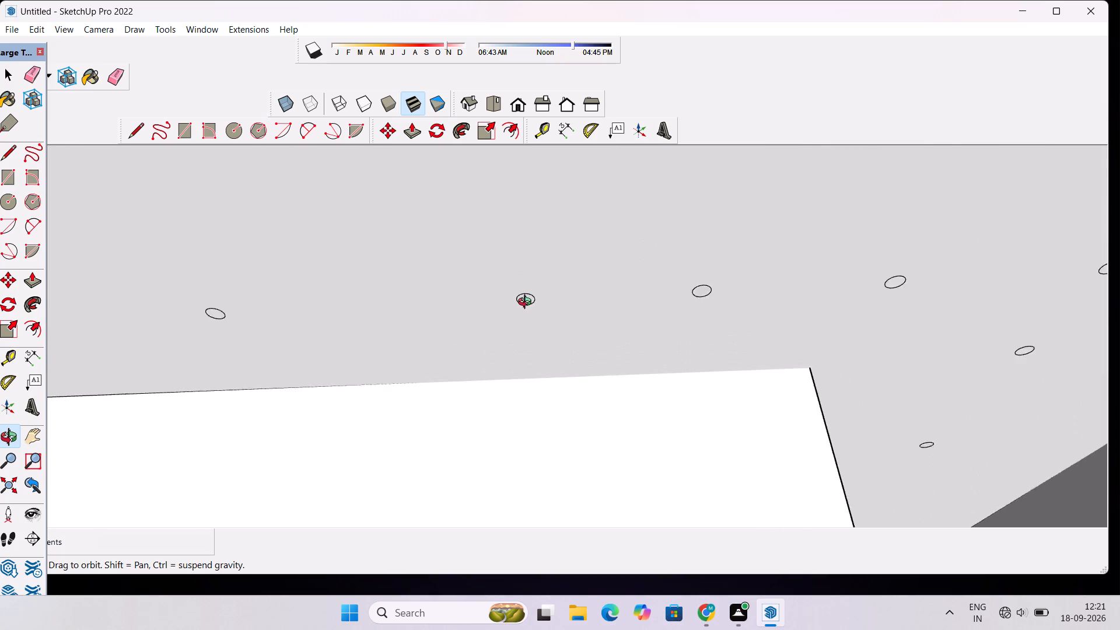
scroll(527, 303, up, 3)
scroll(527, 303, down, 5)
scroll(527, 302, up, 5)
scroll(533, 276, down, 2)
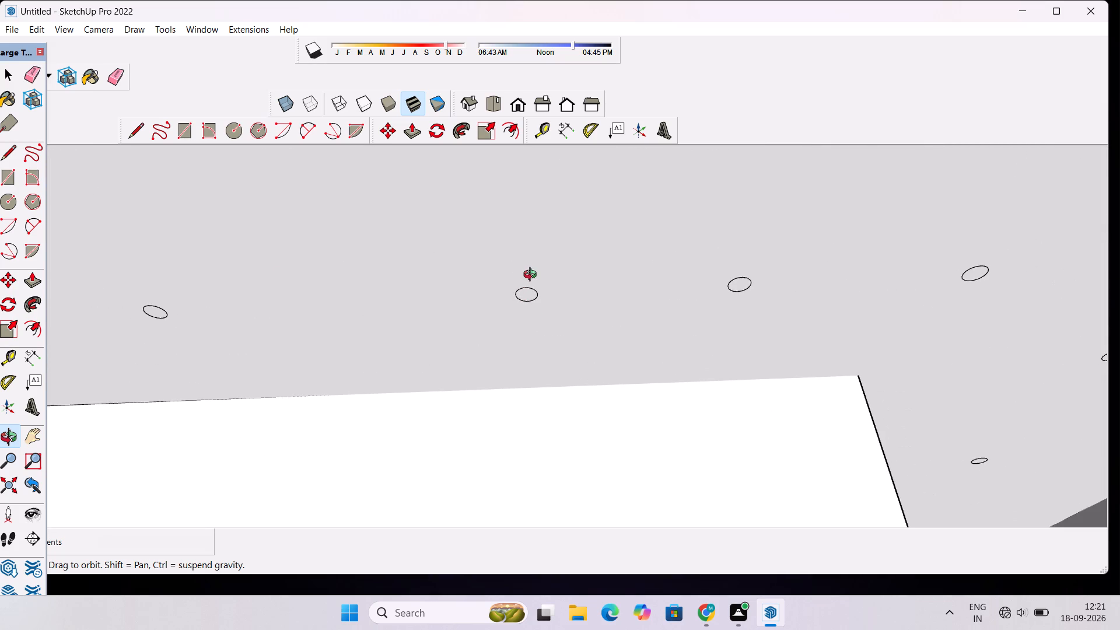
scroll(549, 262, down, 4)
scroll(548, 280, up, 2)
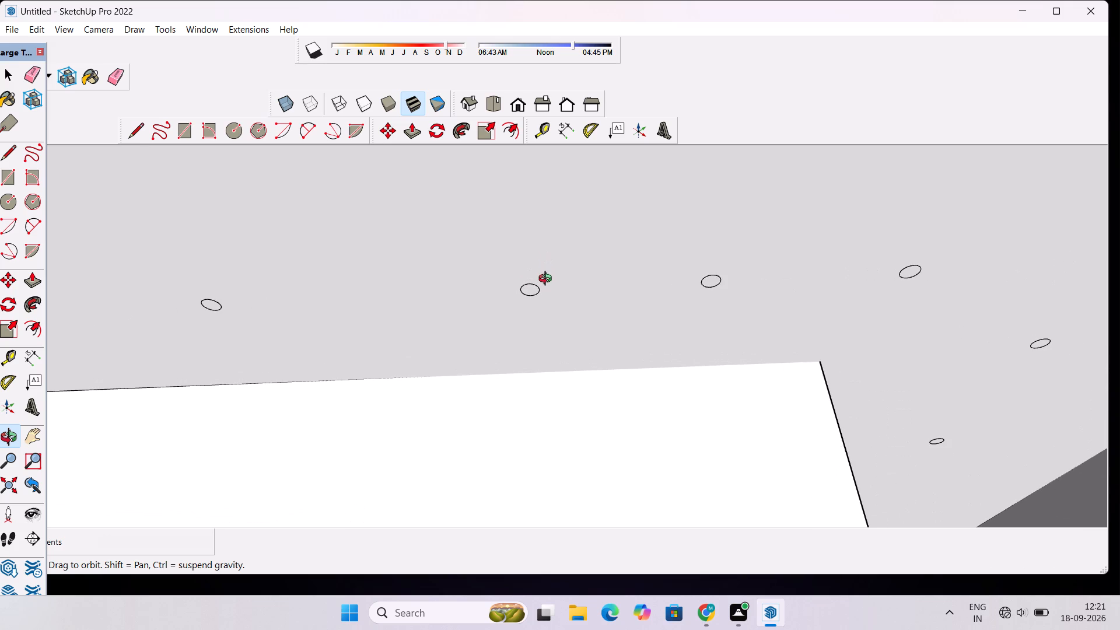
scroll(524, 290, down, 2)
Delete the fourth circle from the slats in the front ceiling row.
key(space)
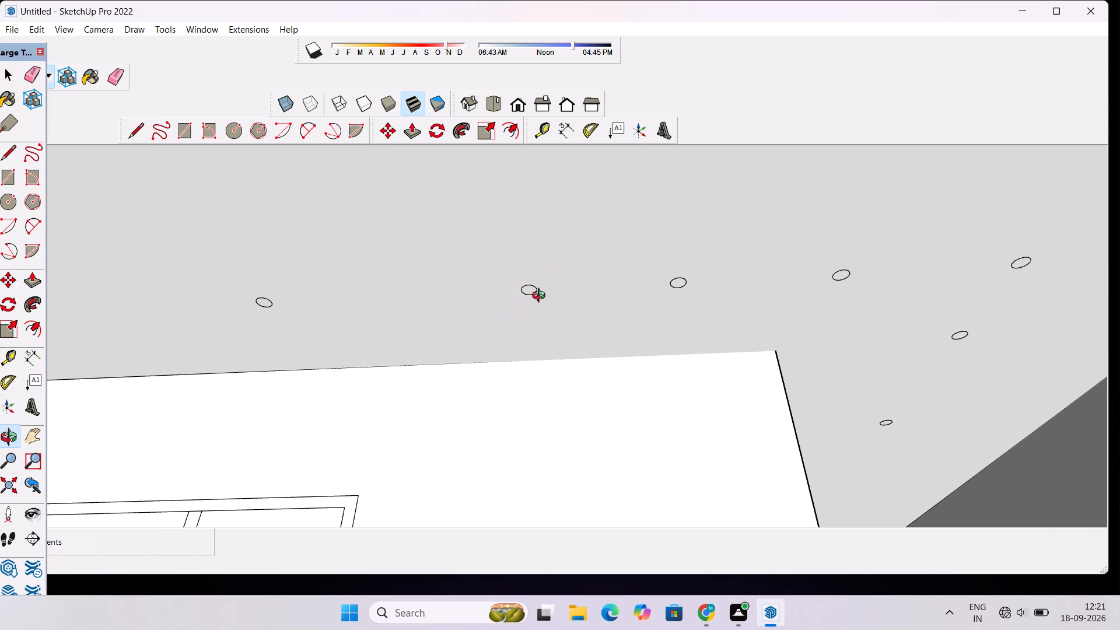
double_click(676, 282)
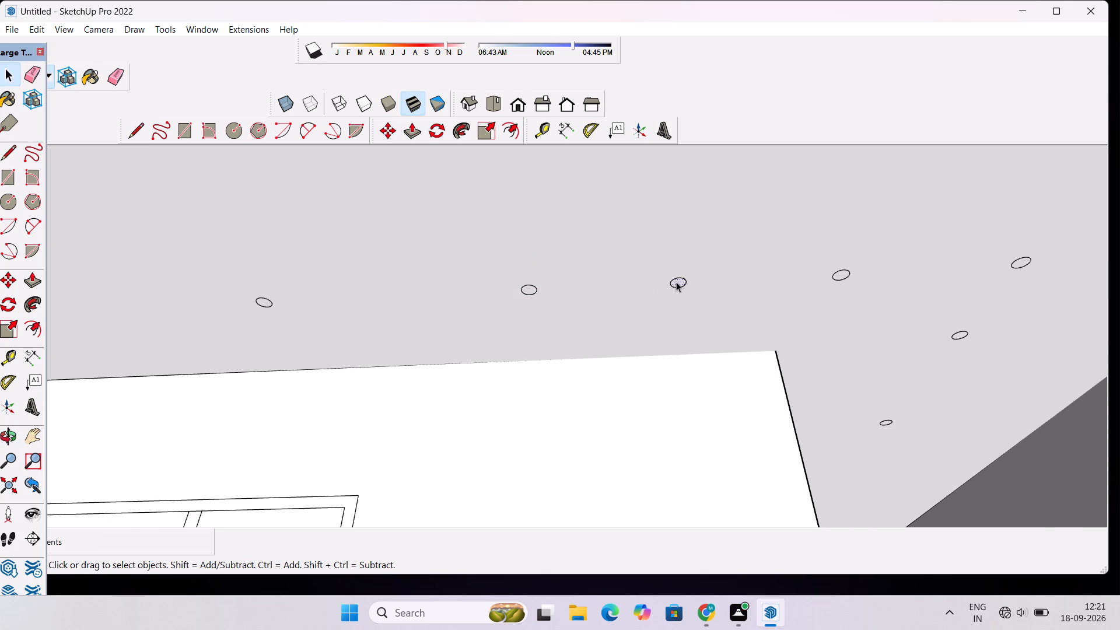
key(Delete)
Move the third circle from the slats about 3' 9 1/2" along the row, away from the slats.
scroll(588, 294, down, 5)
scroll(565, 295, up, 4)
scroll(509, 286, up, 3)
double_click(558, 288)
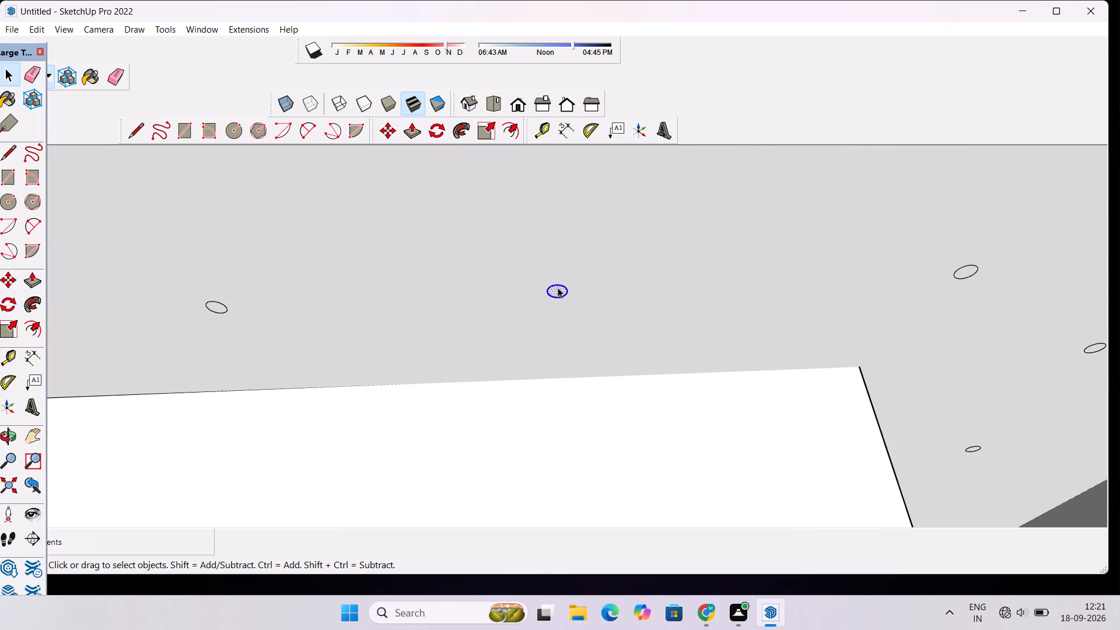
key(m)
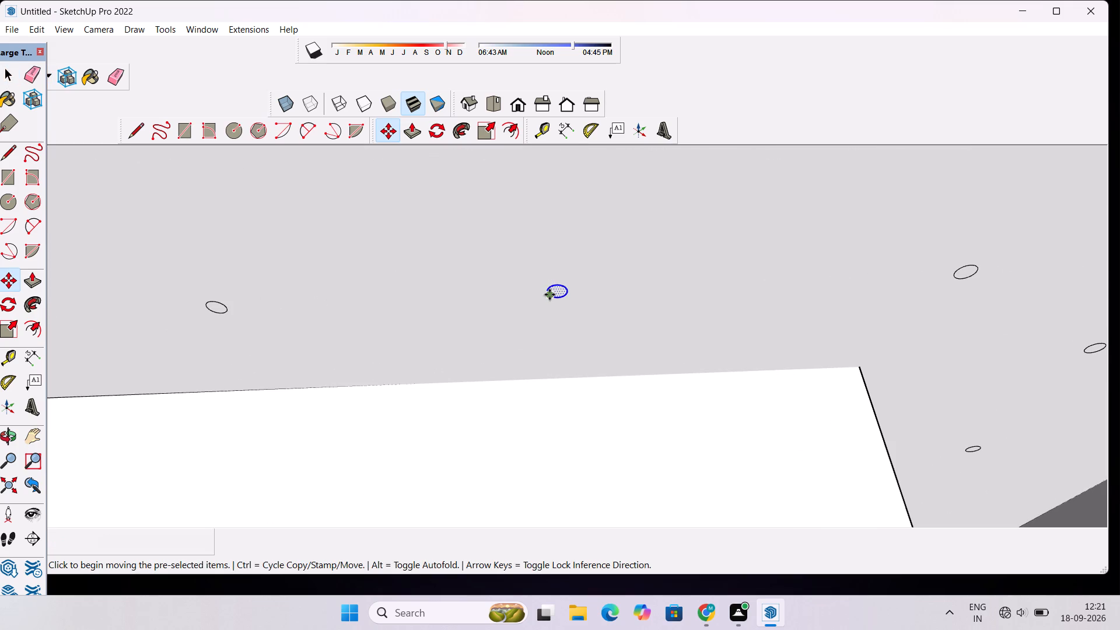
click(549, 295)
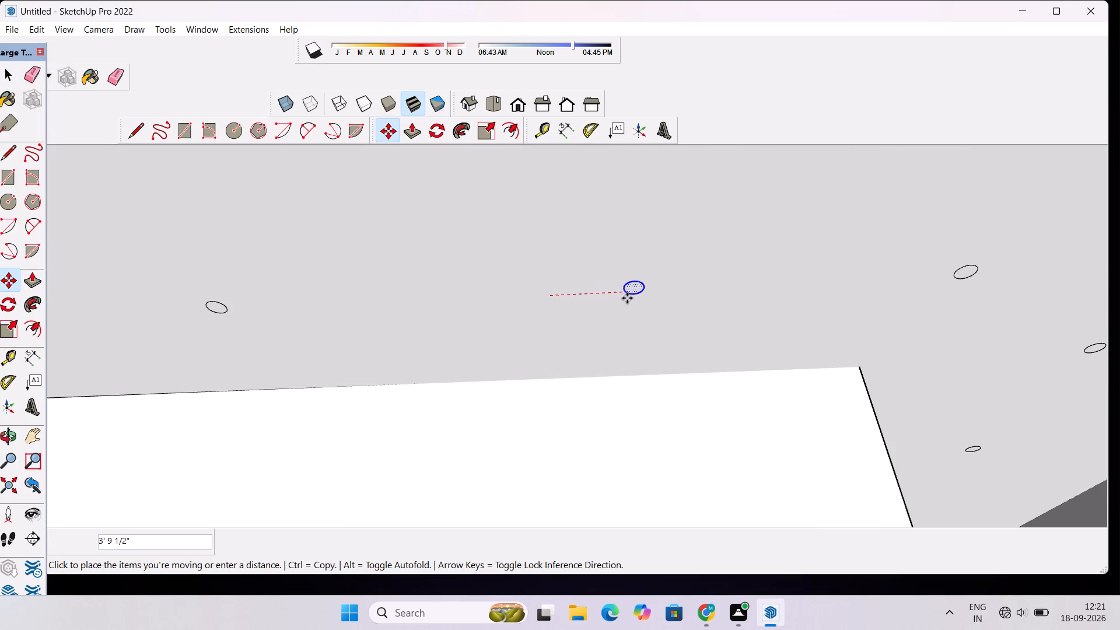
click(627, 298)
Move the third circle from the slats about 5' 4 3/8" back along the front ceiling row, toward the slats.
scroll(530, 274, down, 14)
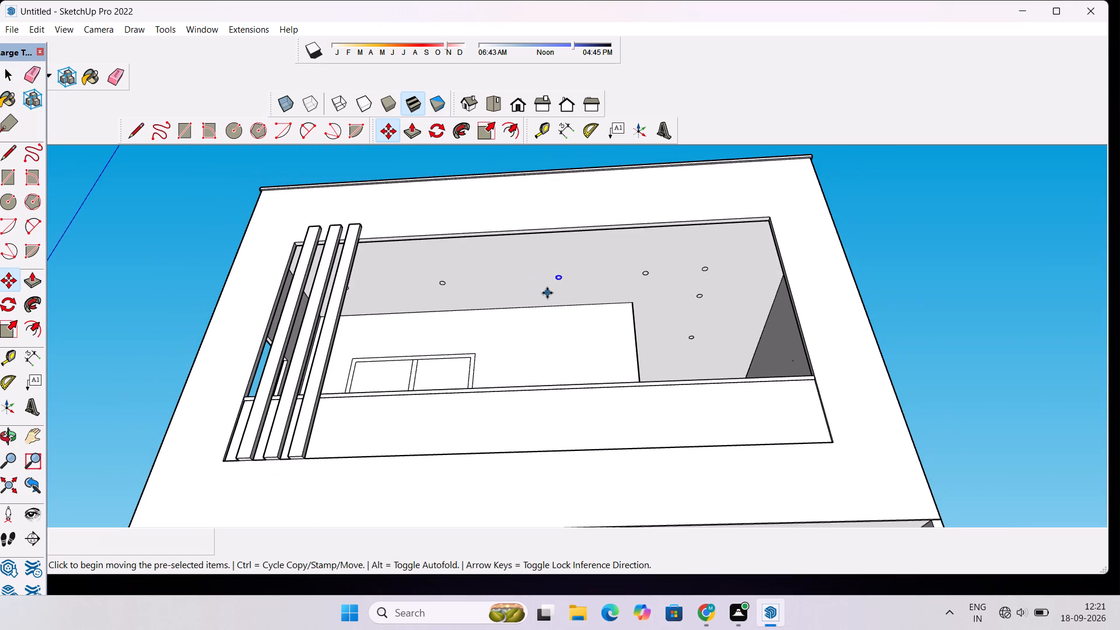
scroll(547, 293, up, 6)
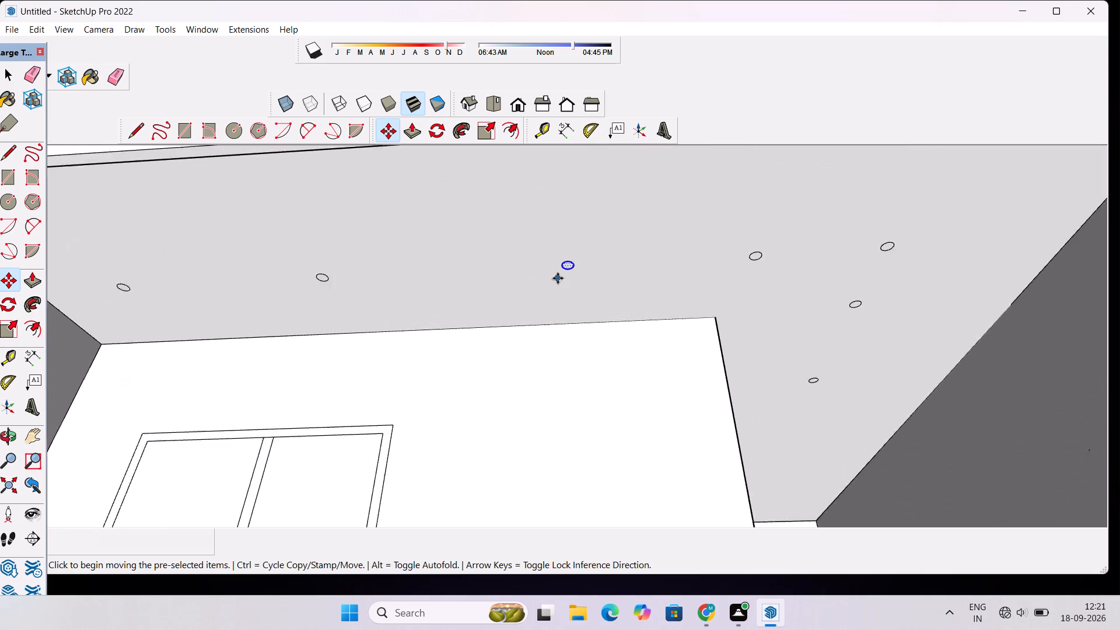
scroll(558, 278, up, 5)
click(564, 262)
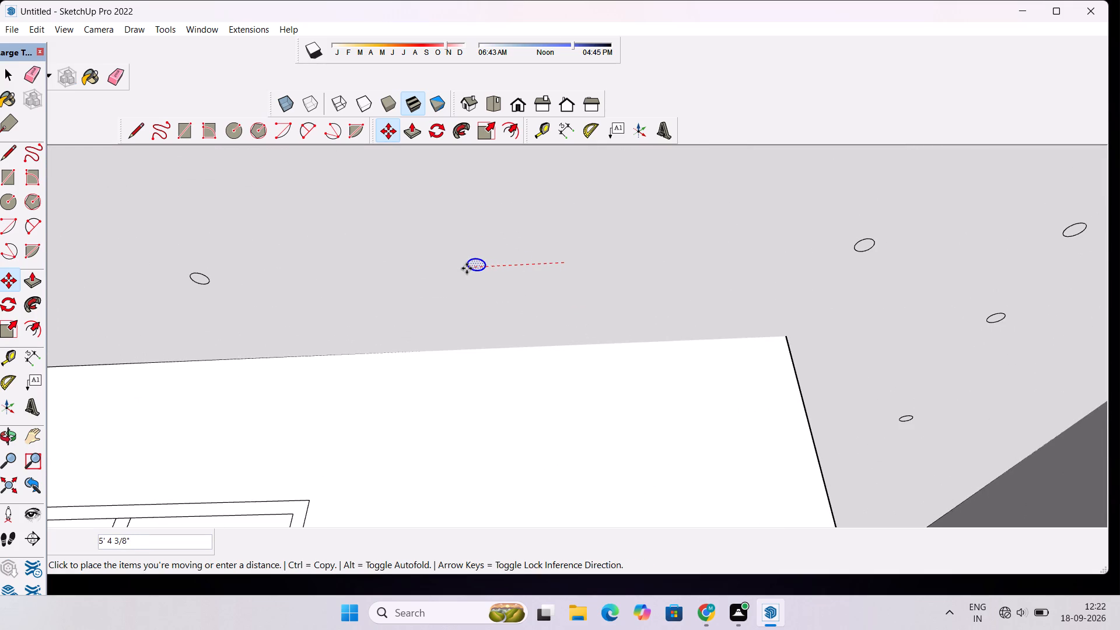
click(467, 268)
key(space)
Move the fourth circle from the slats about 2' 5 1/2" along the front ceiling row, toward the slats.
scroll(372, 283, down, 6)
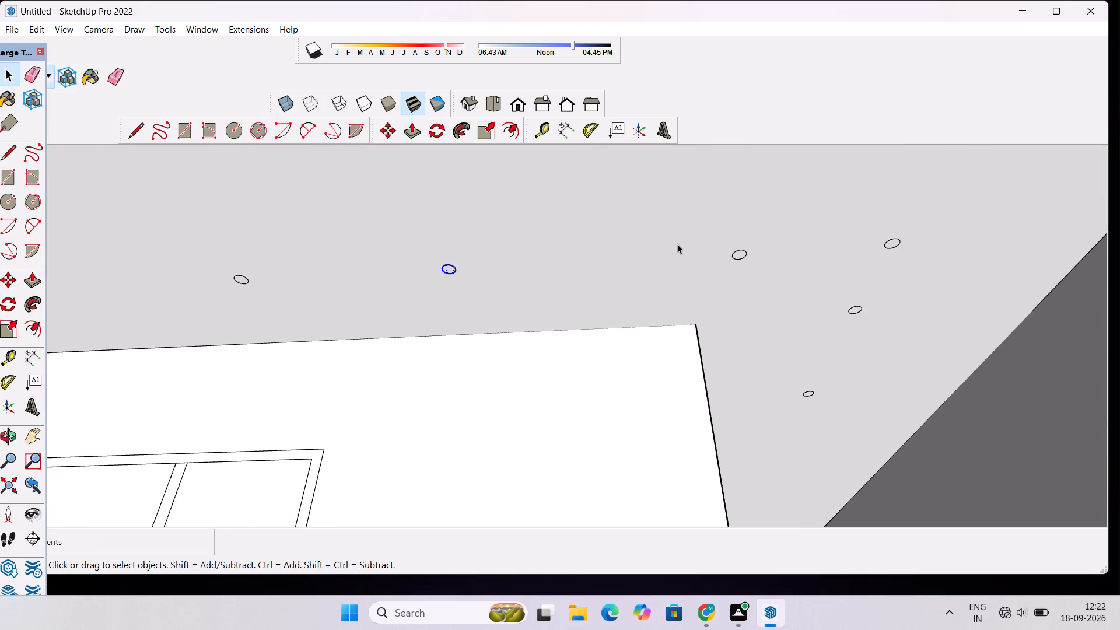
scroll(674, 251, up, 14)
double_click(632, 270)
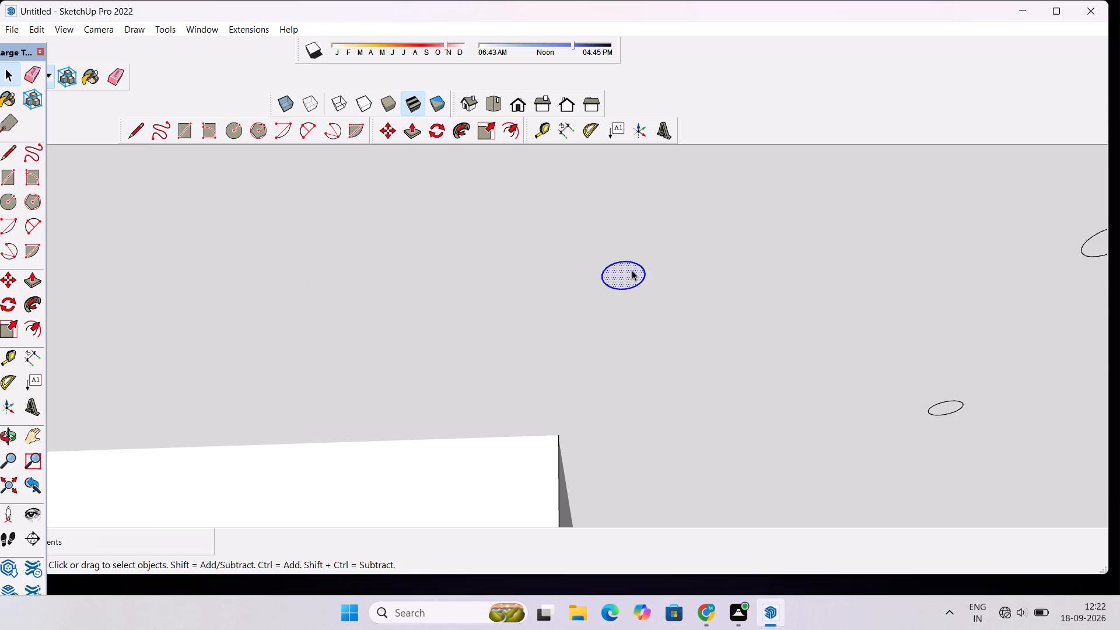
key(m)
scroll(600, 282, down, 3)
click(598, 281)
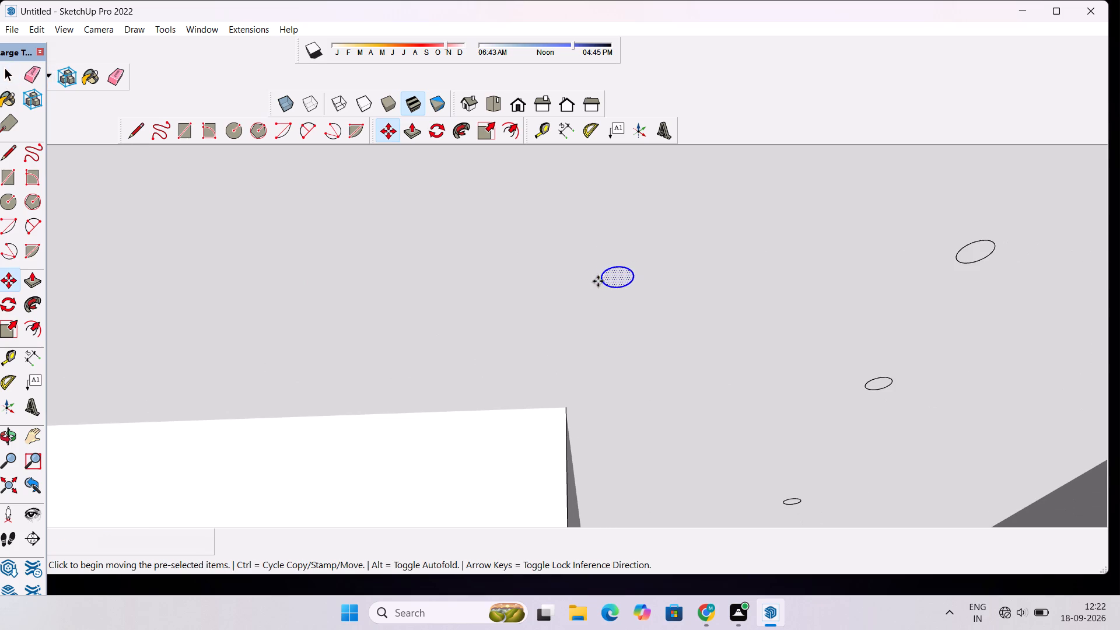
scroll(567, 280, down, 7)
click(544, 279)
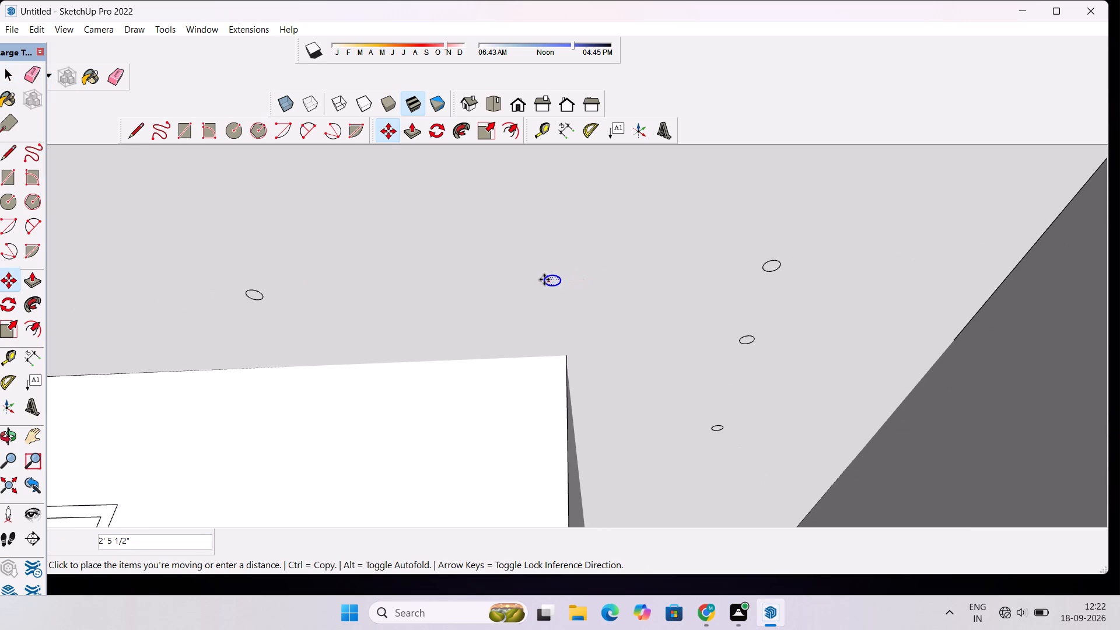
key(space)
Examine the circle spacing in the front ceiling row and in the side row running to the rear wall.
text(o)
scroll(544, 279, down, 10)
drag(573, 280, 591, 314)
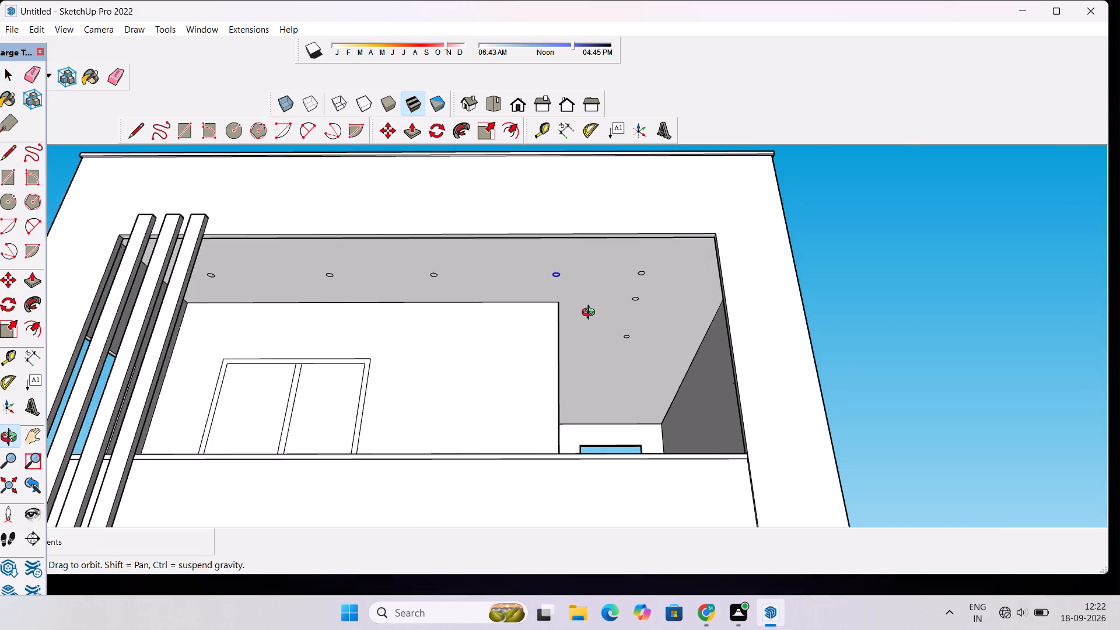
scroll(591, 314, down, 7)
drag(642, 304, 643, 323)
scroll(624, 311, up, 15)
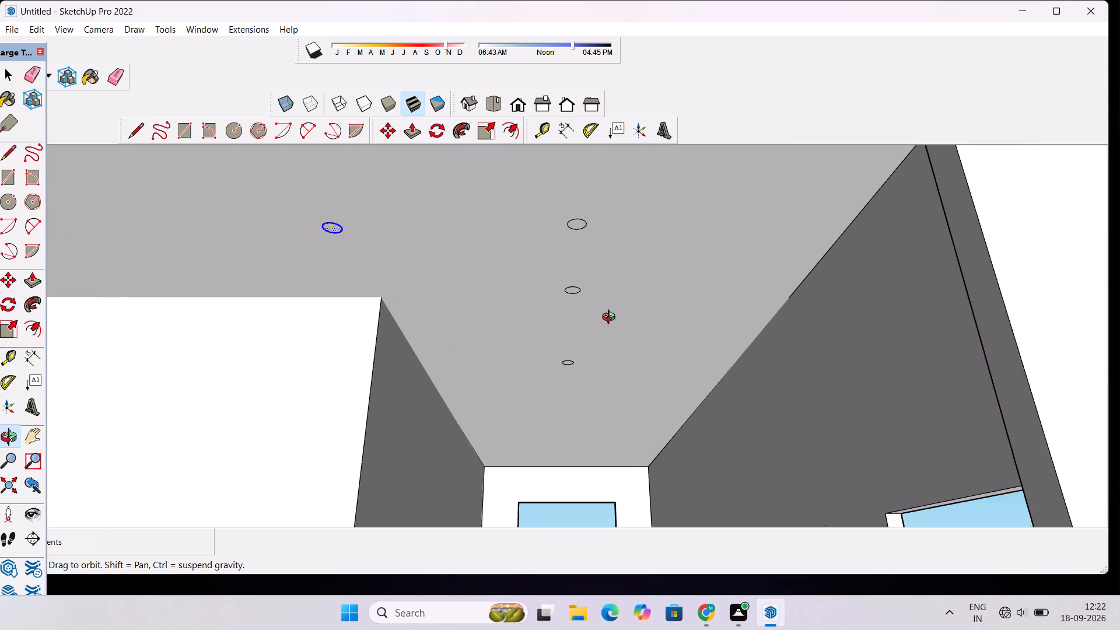
drag(600, 326, 600, 312)
scroll(584, 307, up, 3)
drag(584, 342, 584, 325)
scroll(584, 320, down, 4)
shift+drag(584, 323, 590, 353)
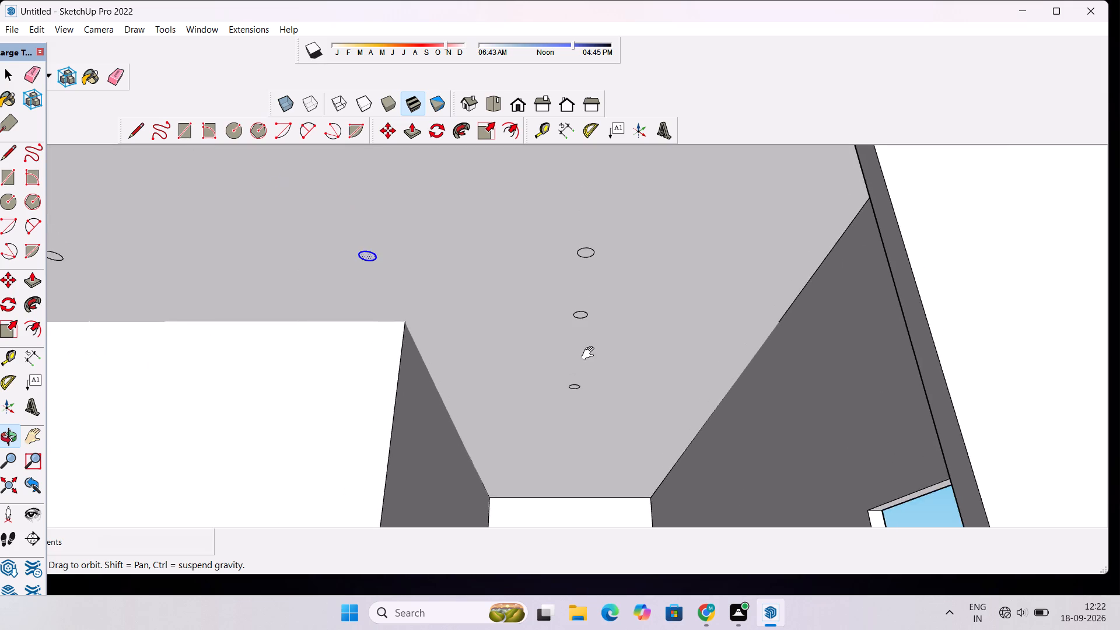
scroll(590, 353, down, 2)
drag(593, 380, 594, 330)
scroll(582, 342, down, 4)
drag(583, 379, 590, 419)
scroll(582, 384, up, 3)
shift+drag(579, 370, 578, 385)
shift+scroll(577, 382, up, 4)
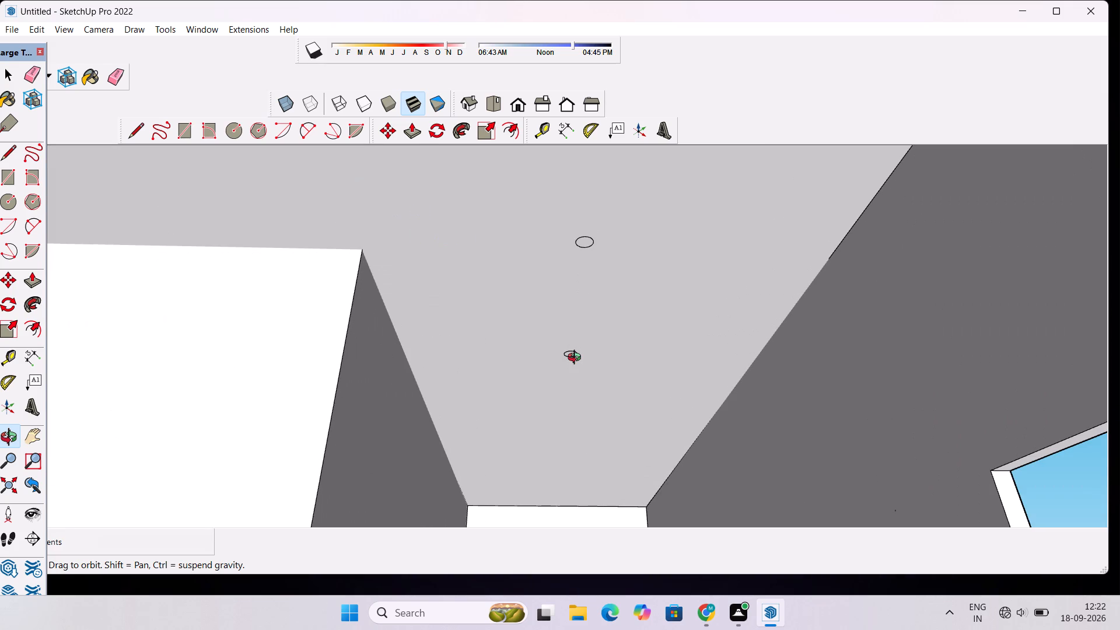
Move the rearmost circle of the side ceiling row about 7' 5" toward the rear wall.
key(space)
scroll(574, 336, down, 3)
scroll(570, 349, up, 2)
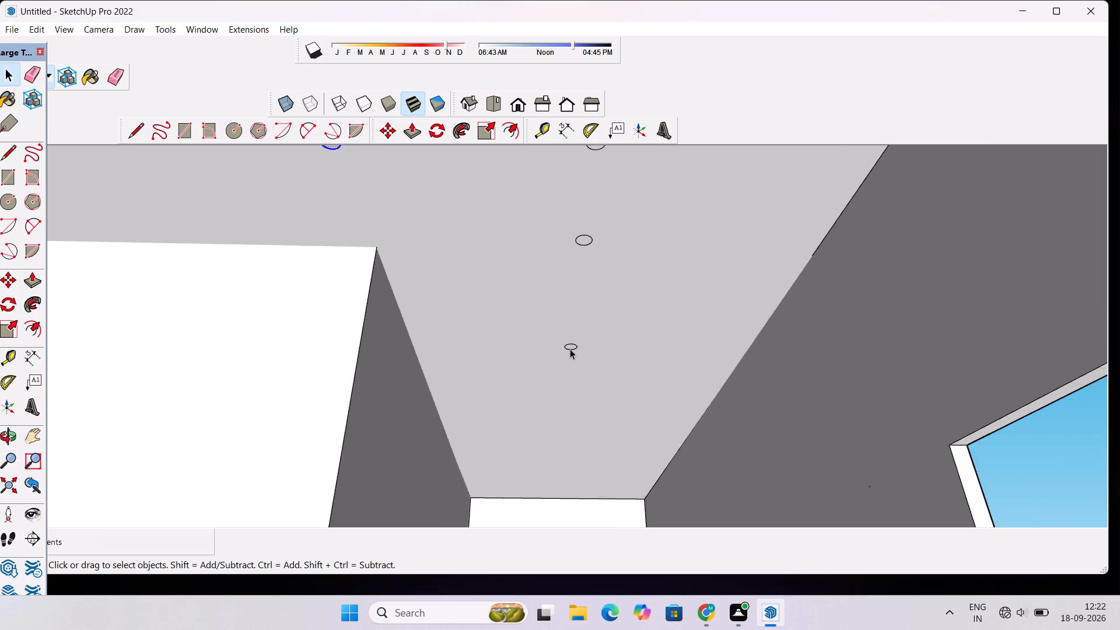
scroll(570, 349, up, 1)
scroll(570, 343, down, 3)
scroll(570, 343, up, 5)
click(570, 343)
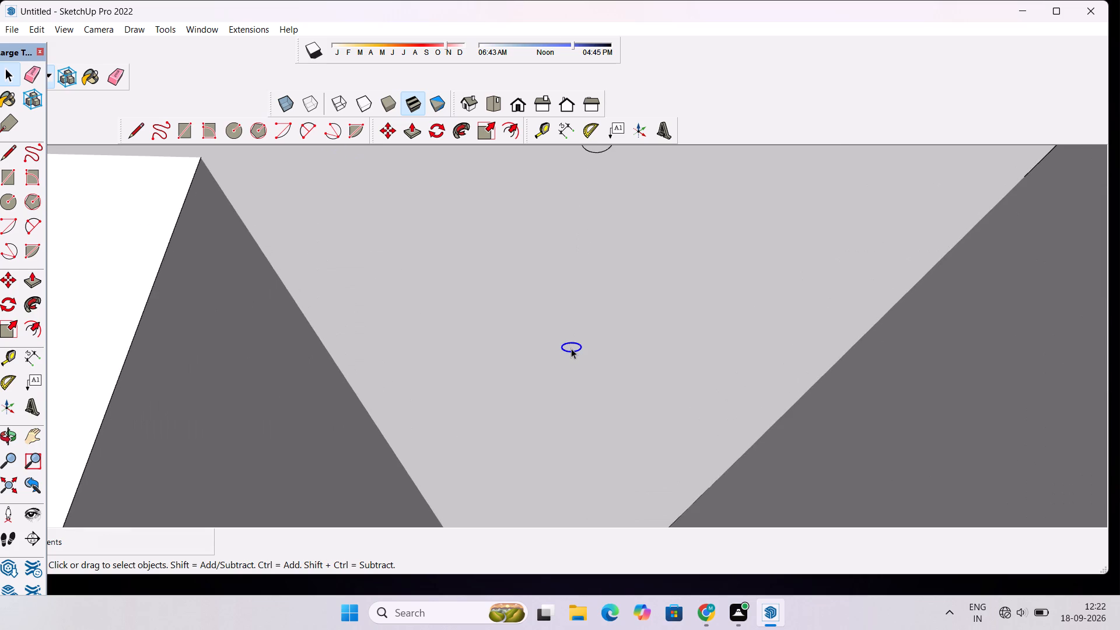
key(m)
scroll(571, 355, up, 5)
scroll(571, 355, down, 13)
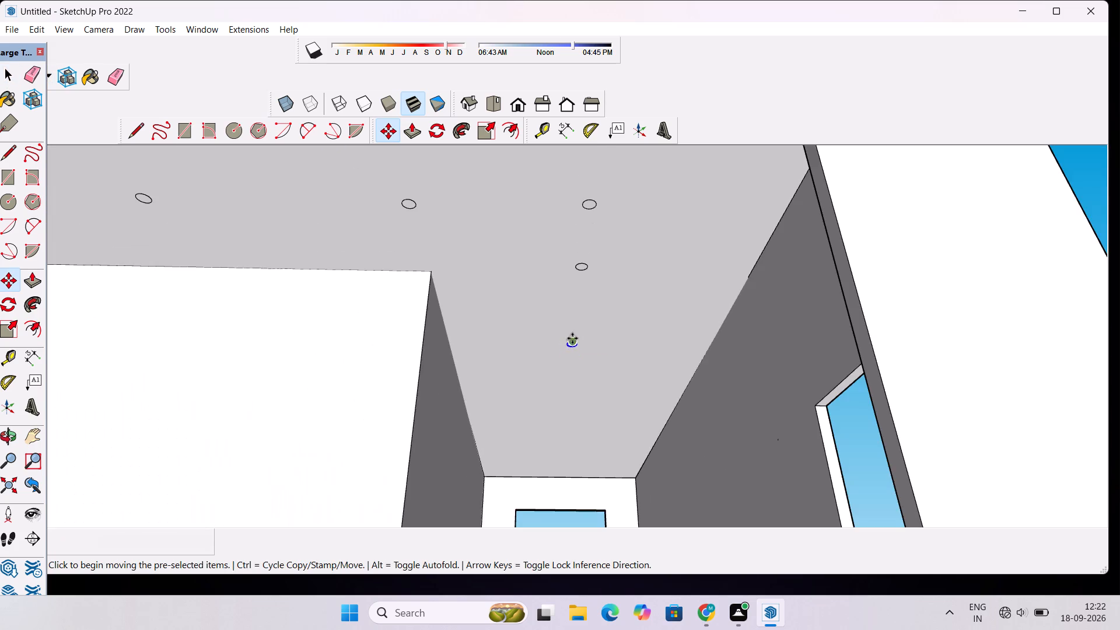
scroll(580, 405, up, 4)
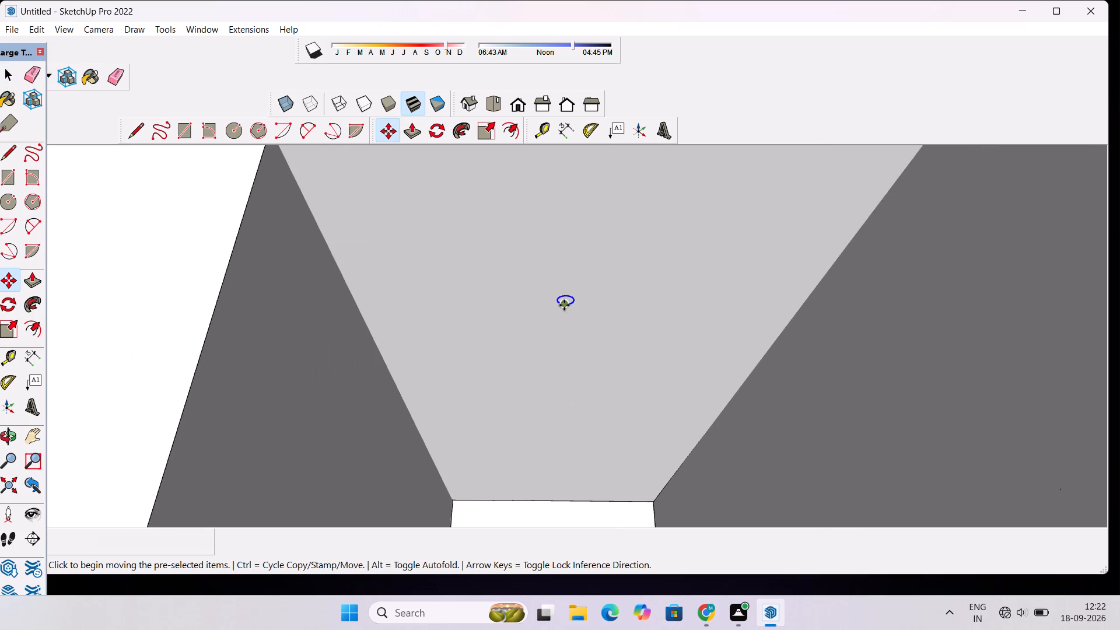
click(564, 305)
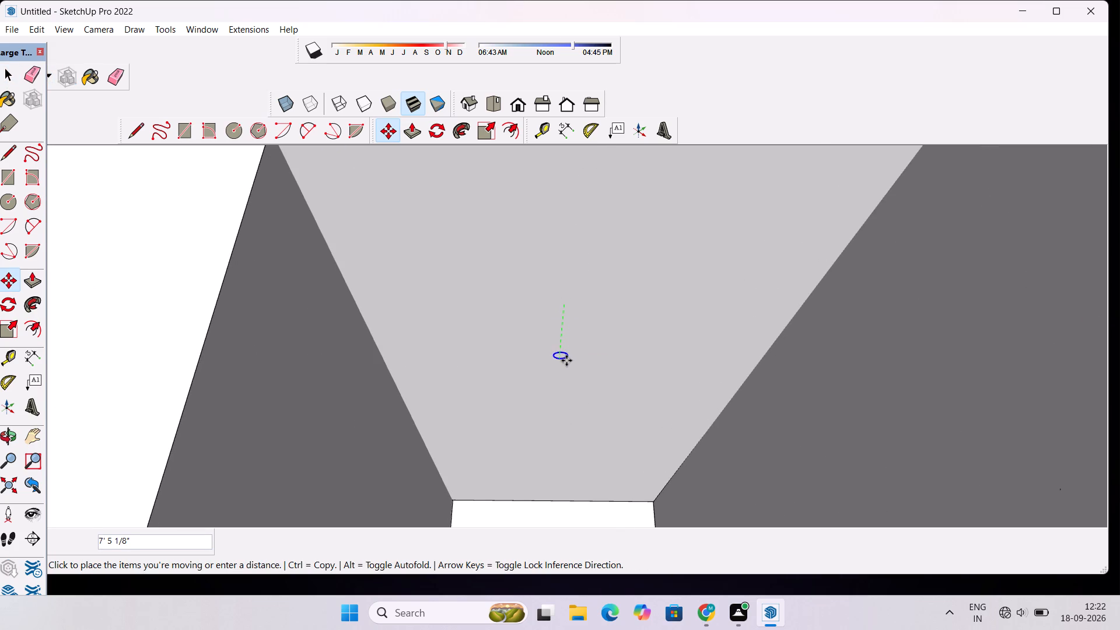
click(566, 367)
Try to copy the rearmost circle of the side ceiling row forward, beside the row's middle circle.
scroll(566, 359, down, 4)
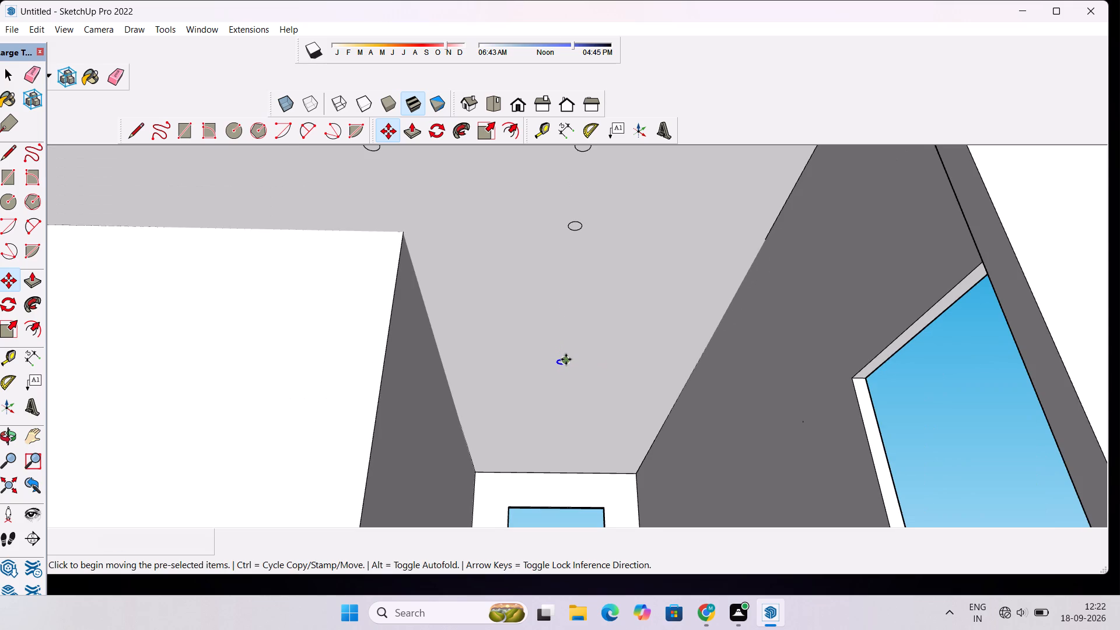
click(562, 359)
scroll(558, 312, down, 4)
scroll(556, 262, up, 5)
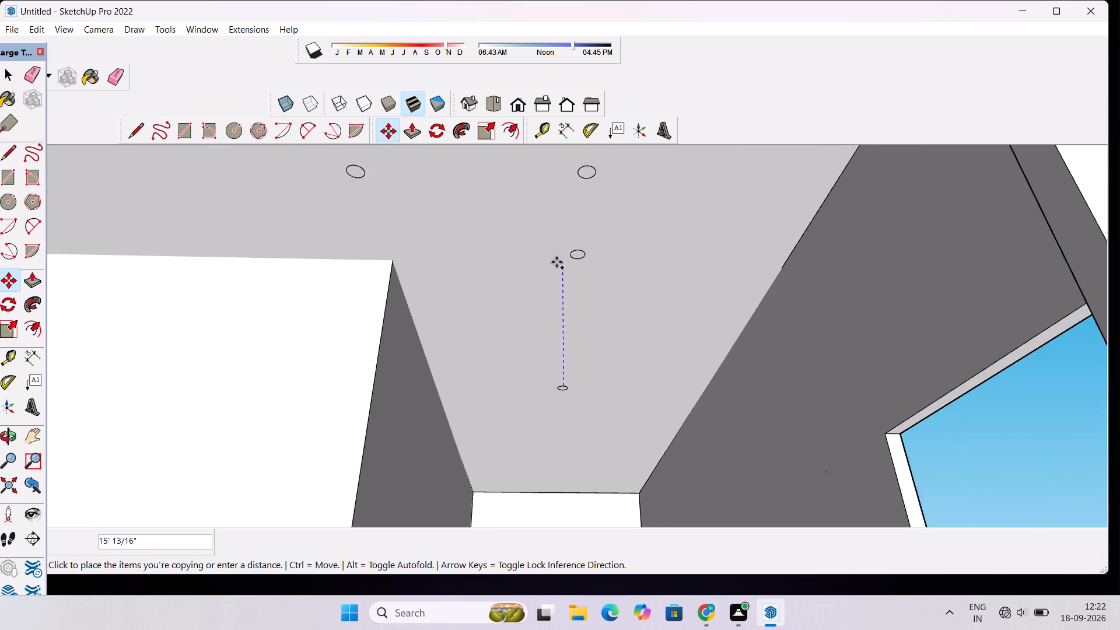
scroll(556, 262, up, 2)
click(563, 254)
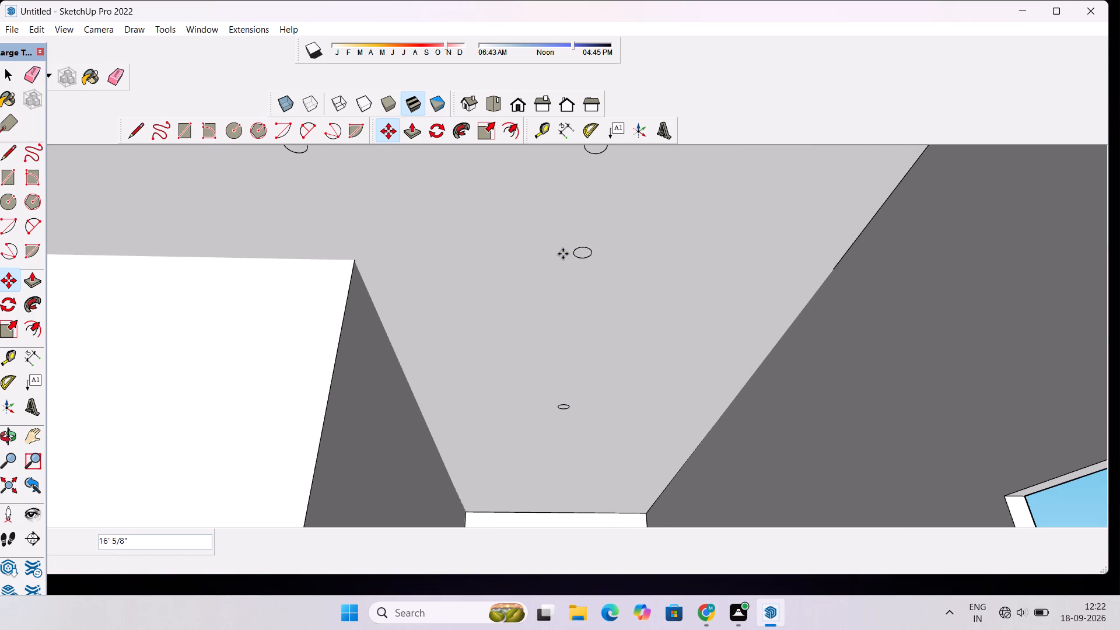
Delete the middle circle of the side ceiling row.
key(space)
double_click(586, 251)
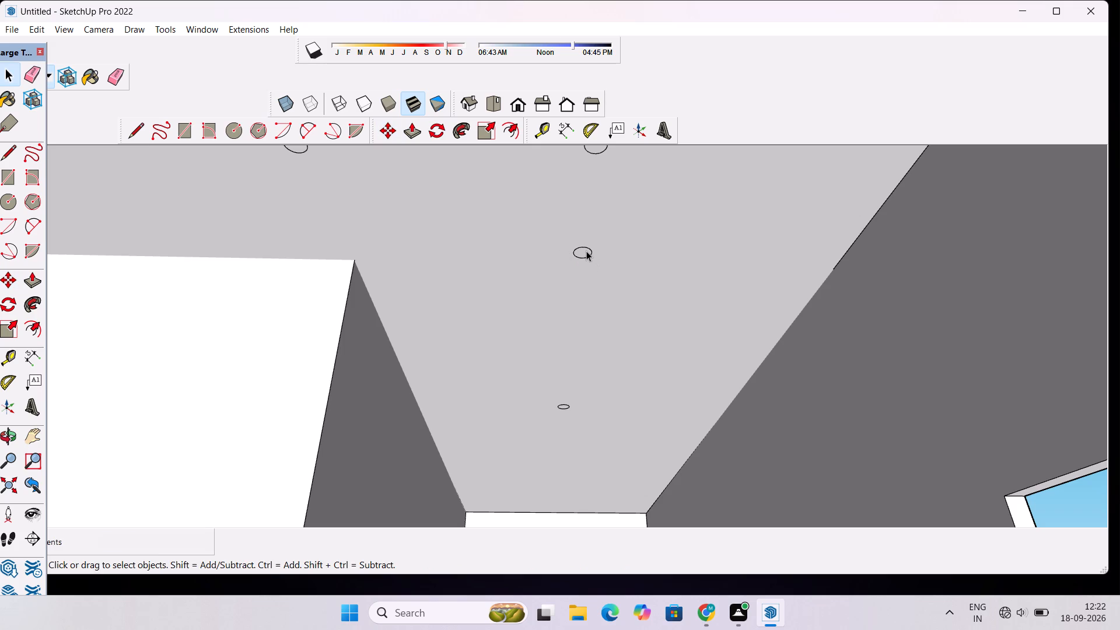
key(Delete)
Copy the corner circle shared by both ceiling rows about 13' toward the rear wall, between it and the rearmost circle.
scroll(579, 276, down, 4)
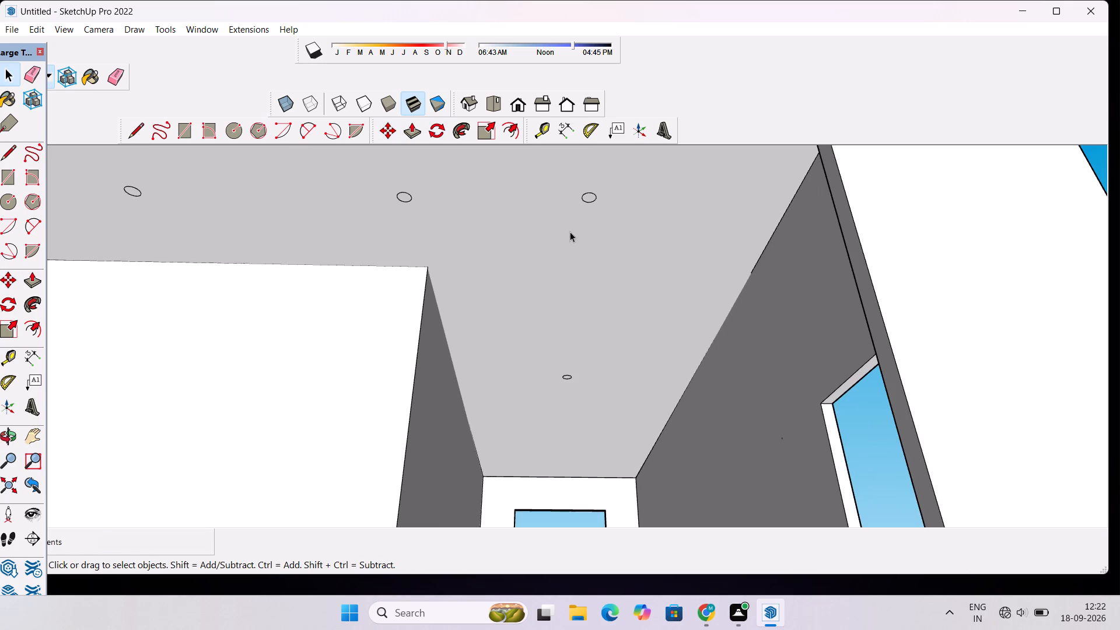
click(590, 199)
click(590, 196)
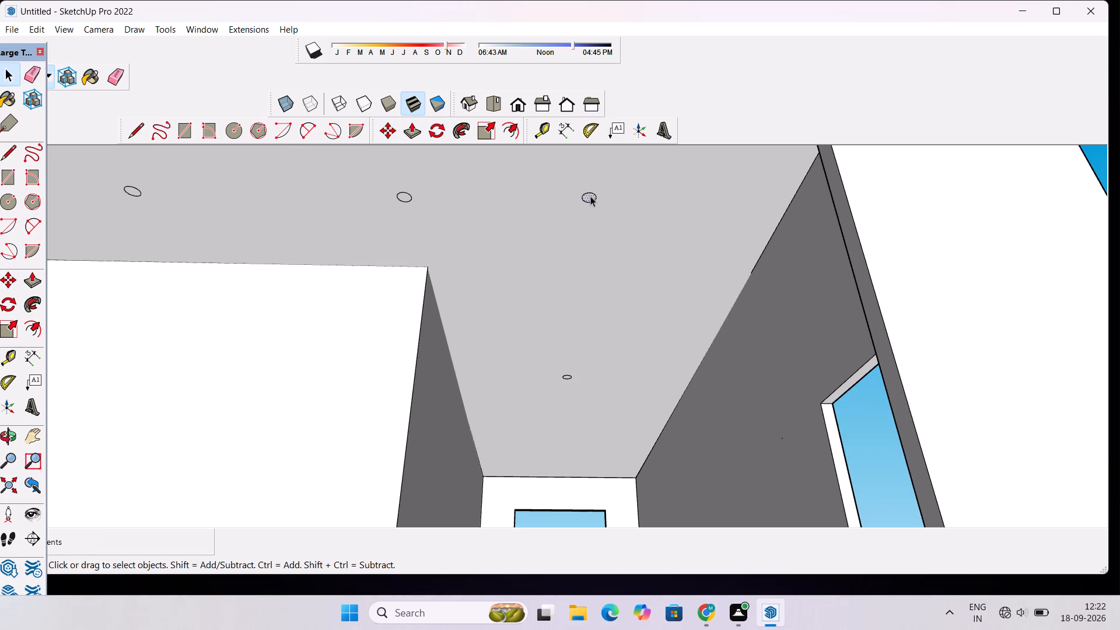
double_click(590, 196)
key(m)
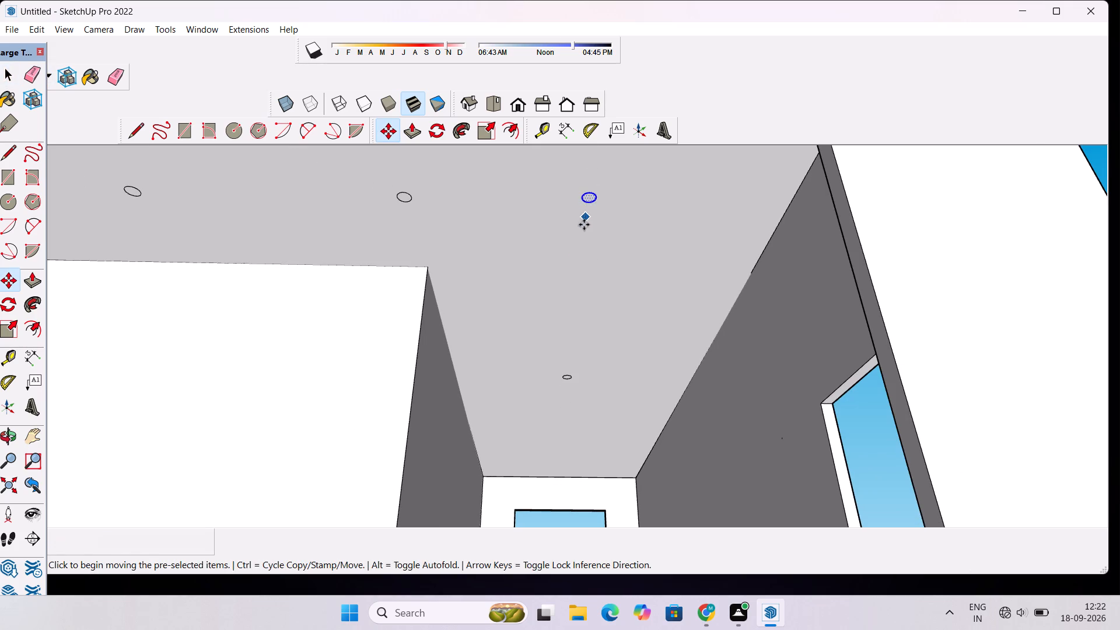
scroll(584, 227, up, 2)
click(588, 197)
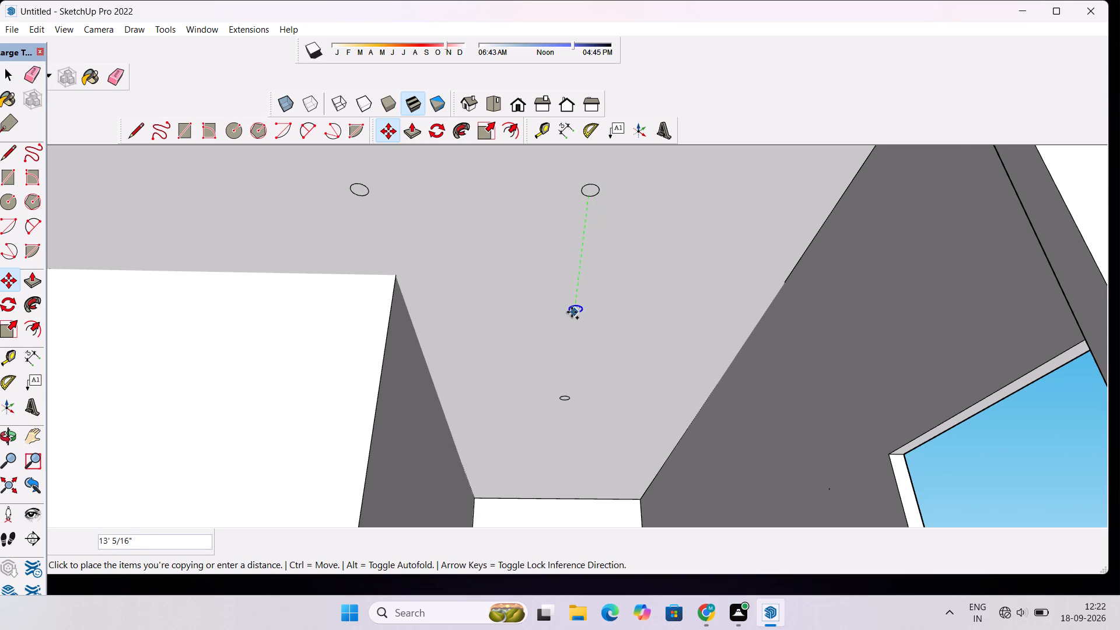
click(572, 314)
key(space)
Examine the whole building from below, including the upper ceiling circles and the bare ceiling of the lower storey.
key(o)
scroll(580, 294, down, 2)
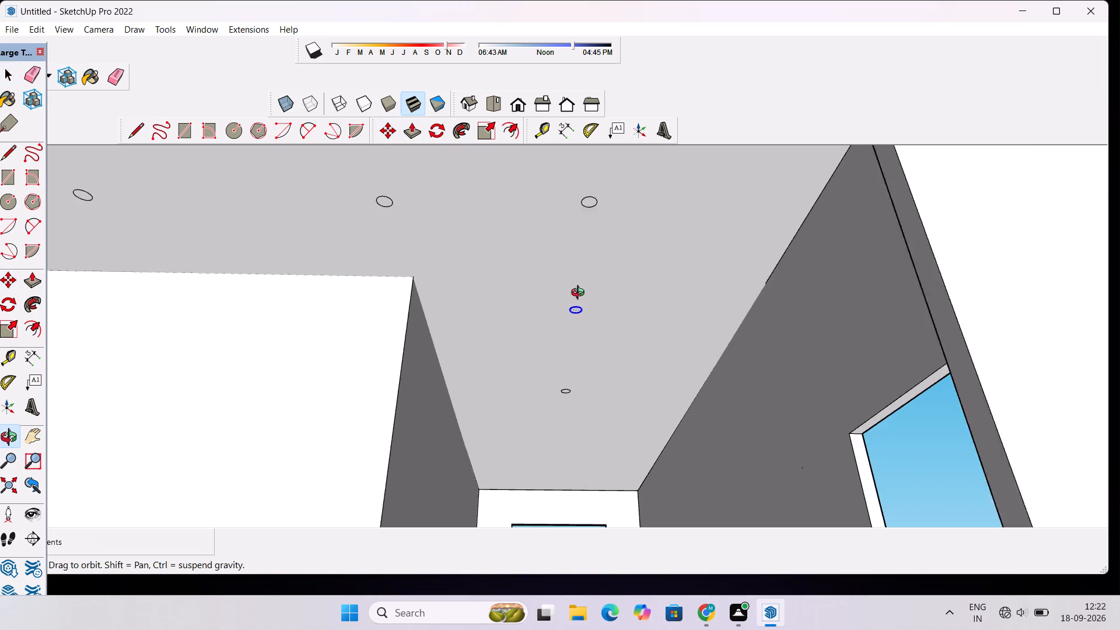
scroll(580, 294, down, 8)
drag(592, 304, 600, 334)
scroll(600, 332, down, 6)
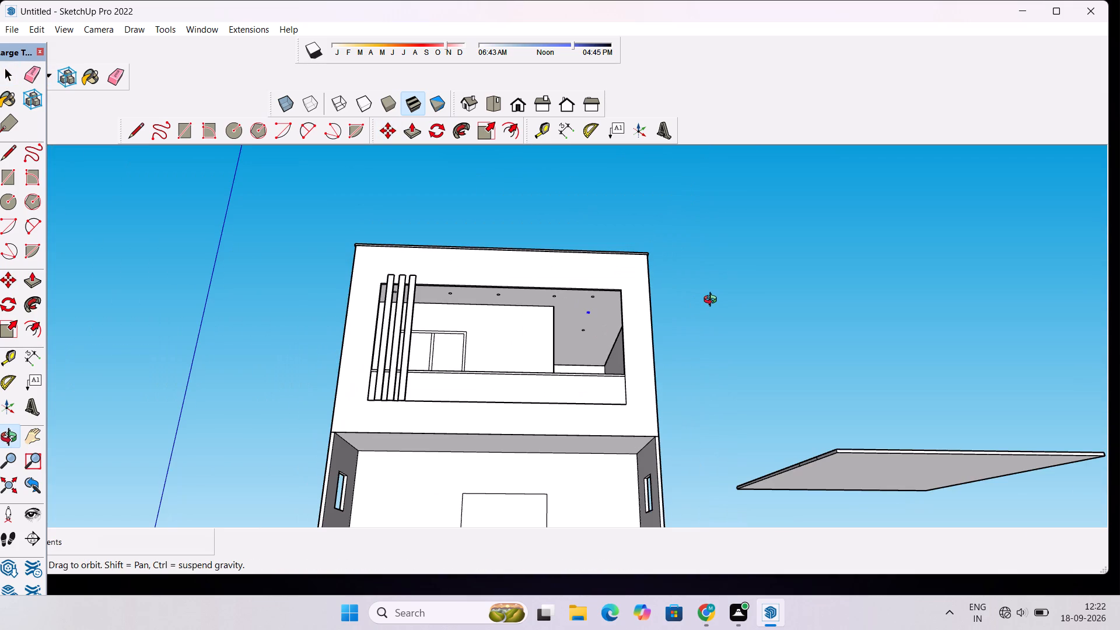
drag(619, 369, 562, 358)
drag(520, 438, 518, 387)
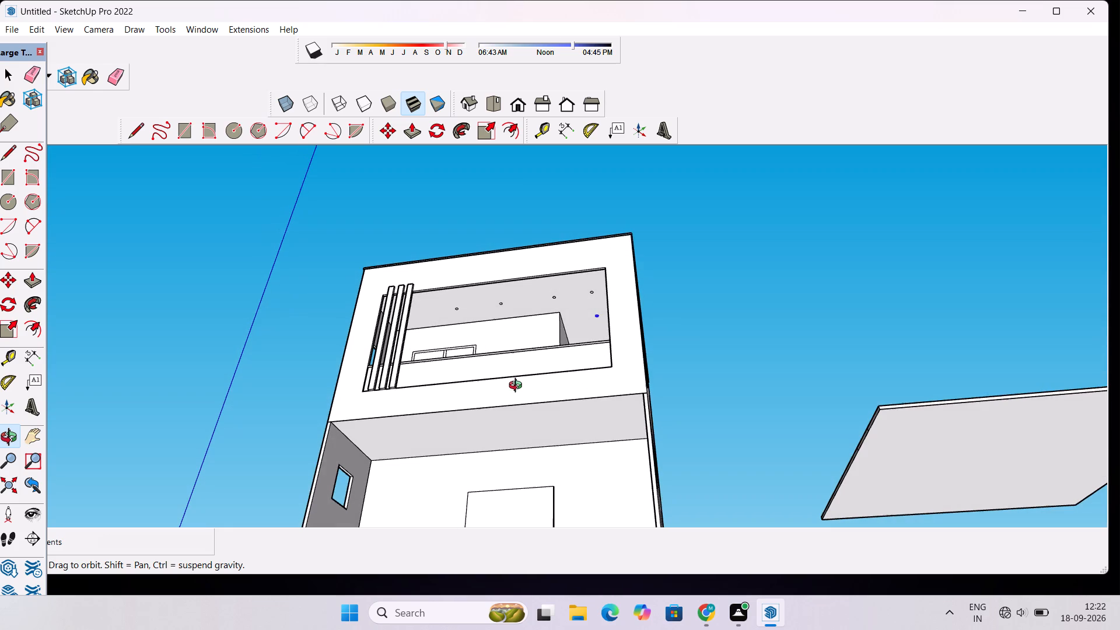
scroll(518, 387, down, 4)
shift+drag(480, 434, 522, 402)
scroll(524, 394, down, 5)
scroll(504, 379, up, 5)
drag(508, 401, 555, 345)
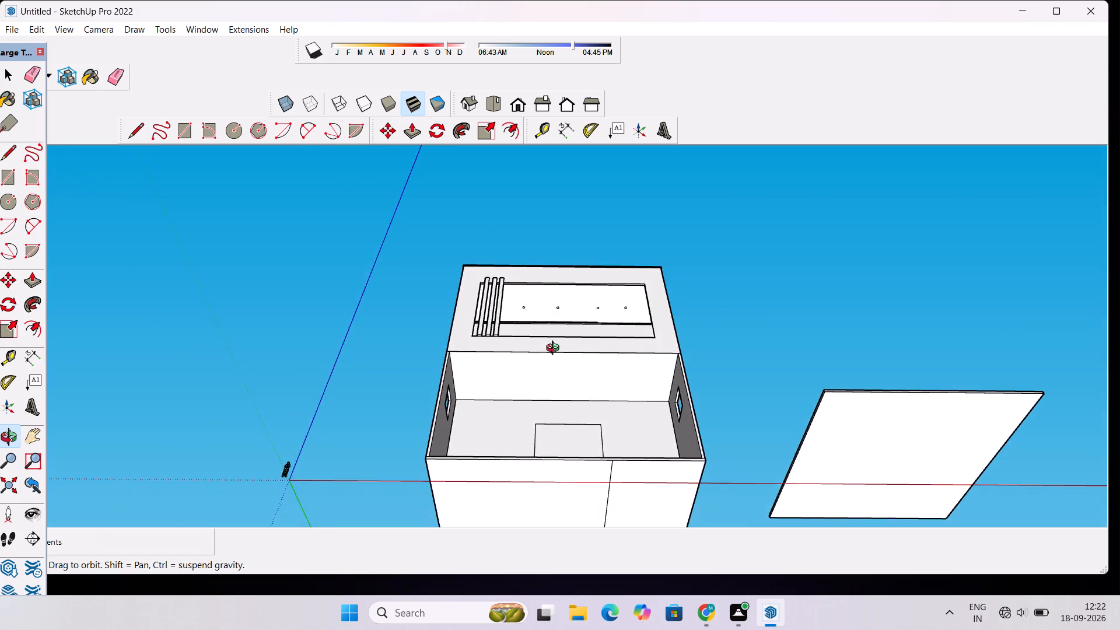
scroll(555, 349, up, 5)
scroll(498, 391, up, 3)
shift+drag(498, 388, 607, 351)
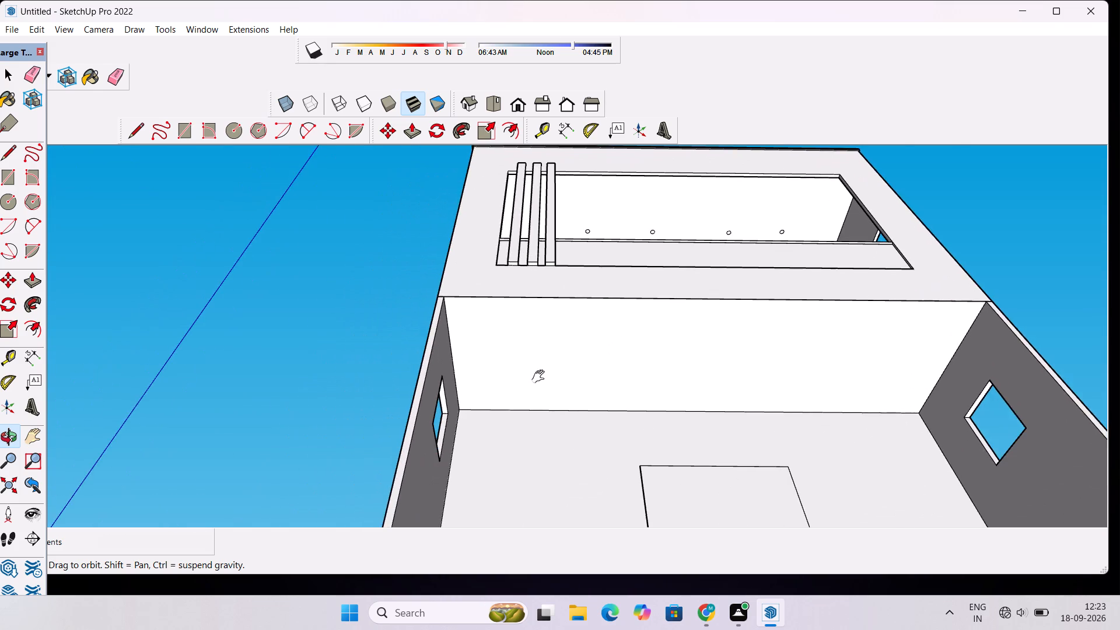
scroll(504, 380, up, 3)
shift+drag(509, 381, 517, 384)
scroll(516, 380, down, 3)
Draw a 6" radius circle on the lower storey's ceiling, near the front corner on the slatted side.
key(c)
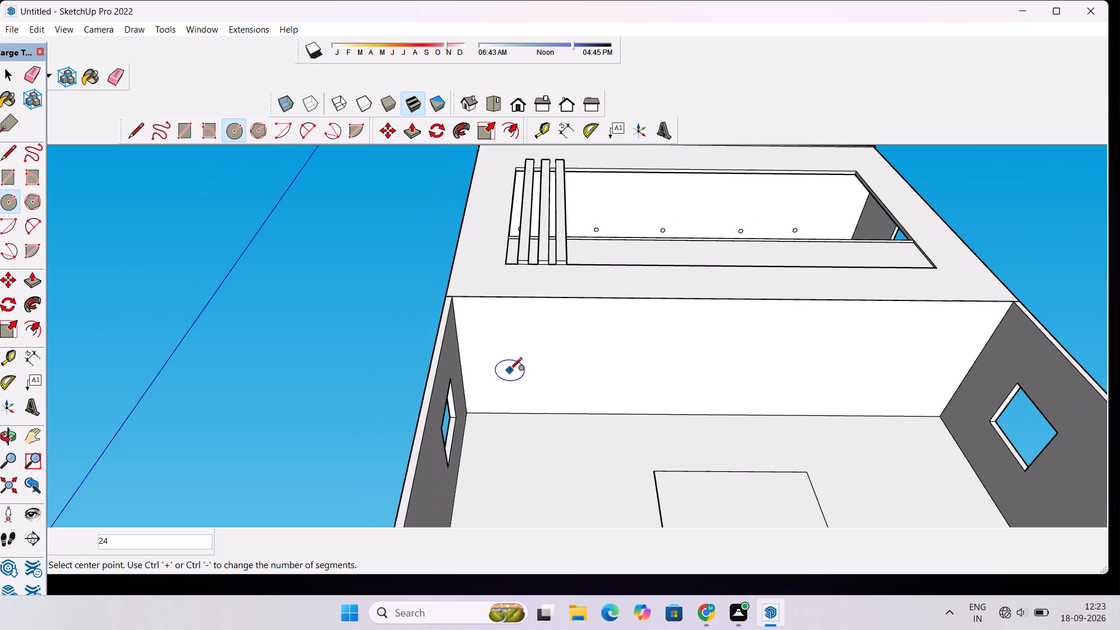
scroll(537, 353, down, 4)
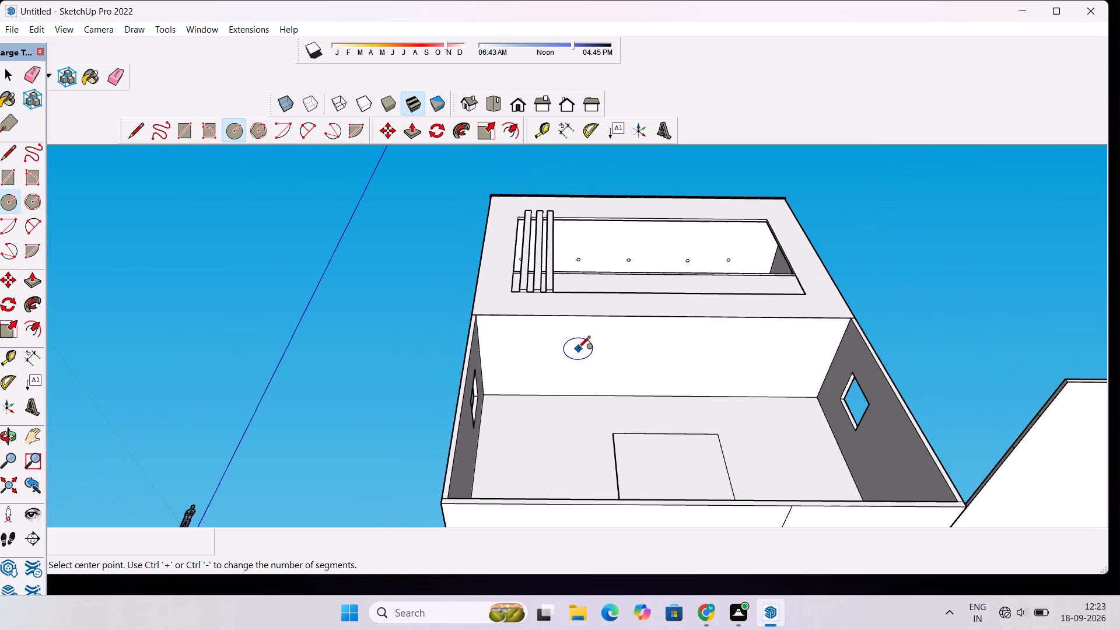
scroll(528, 338, down, 4)
scroll(715, 393, up, 3)
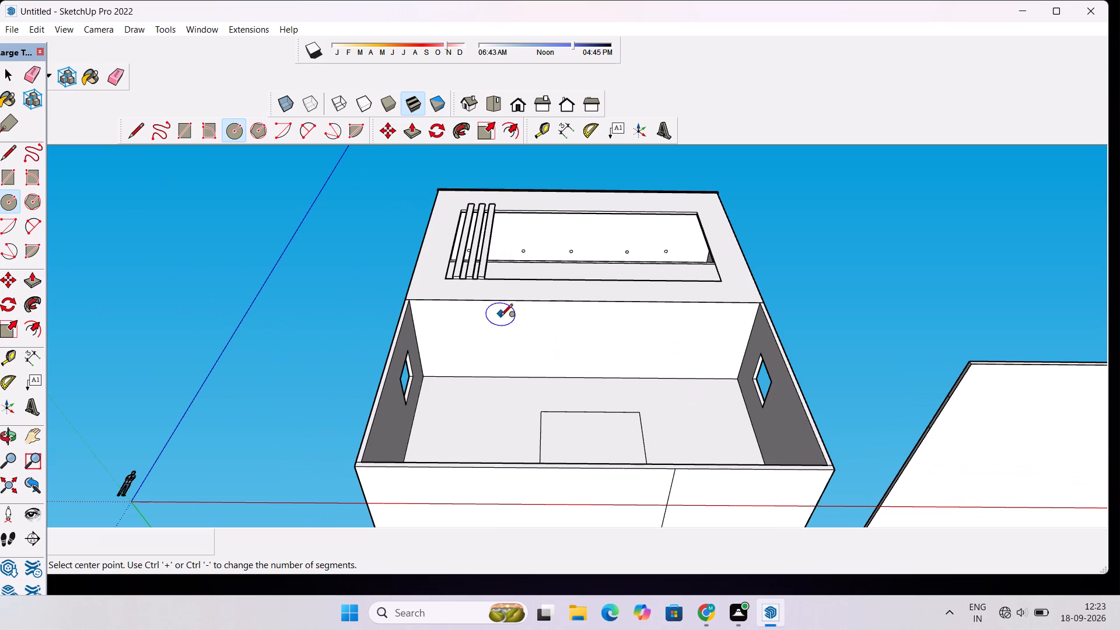
scroll(429, 334, up, 4)
scroll(447, 324, down, 2)
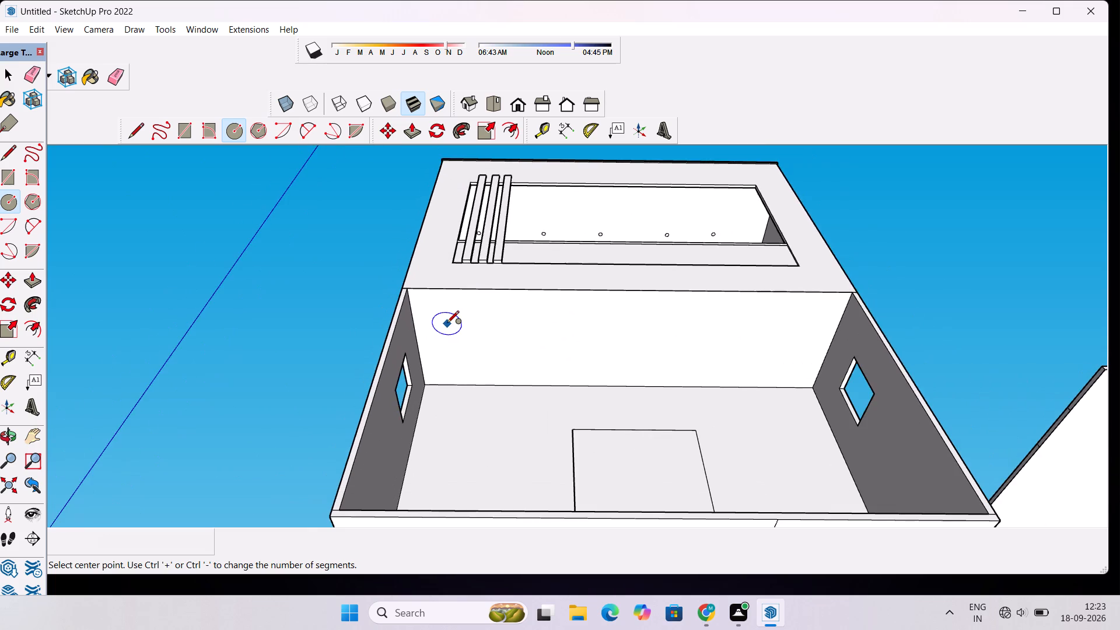
scroll(456, 337, up, 6)
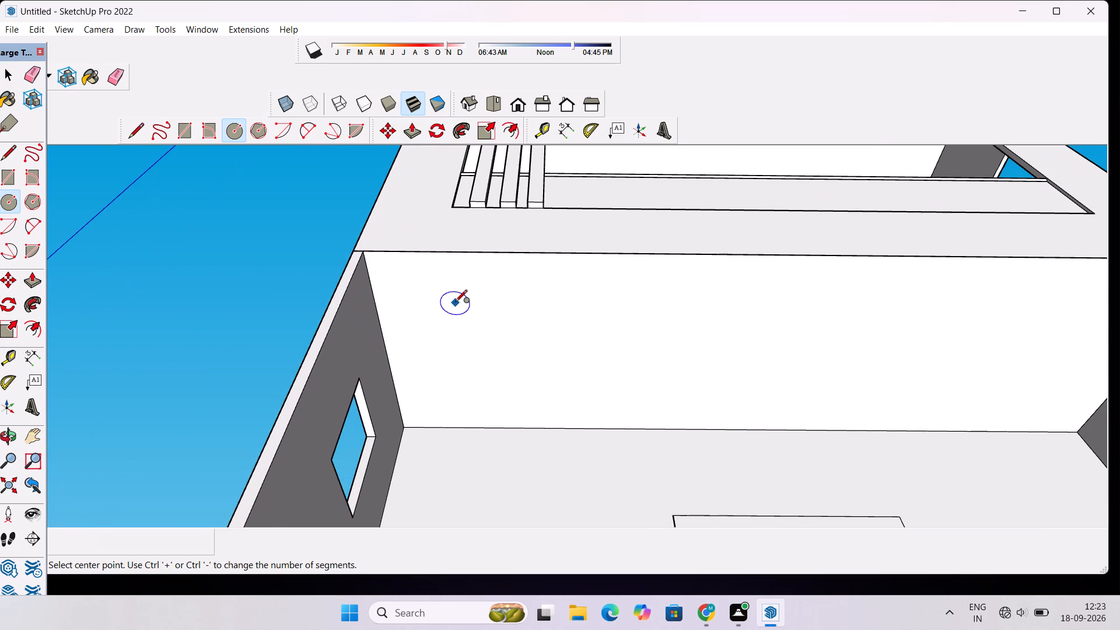
click(455, 303)
text(6")
key(Return)
scroll(459, 293, down, 3)
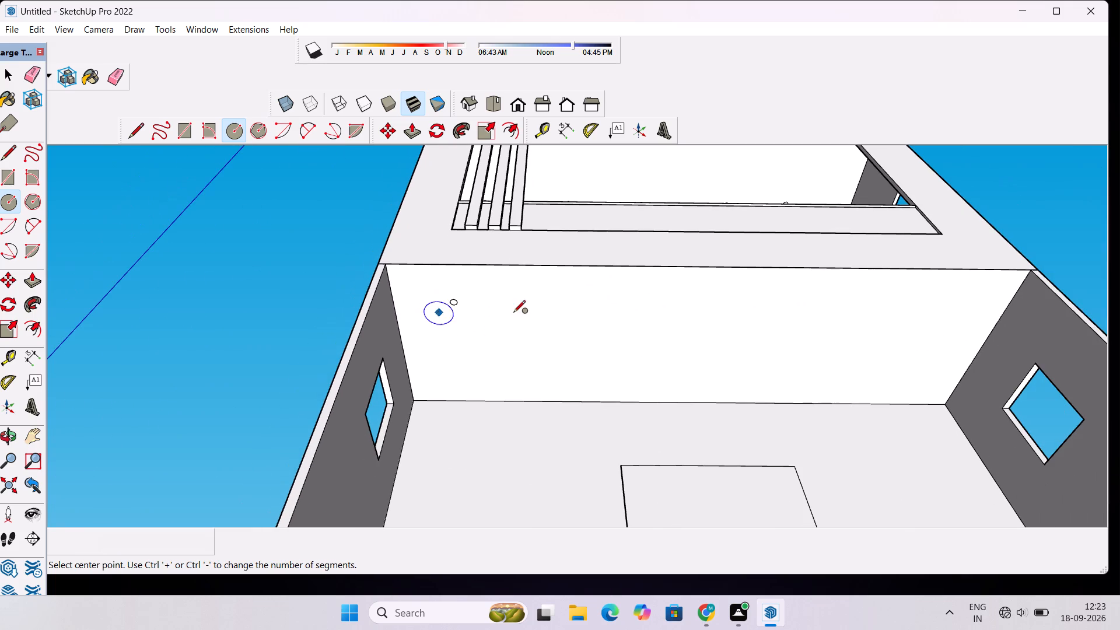
Copy the circle three times along the ceiling's front edge, at successive spacings of about 24' 3", 20' 6" and 21' 9".
key(space)
scroll(536, 286, up, 3)
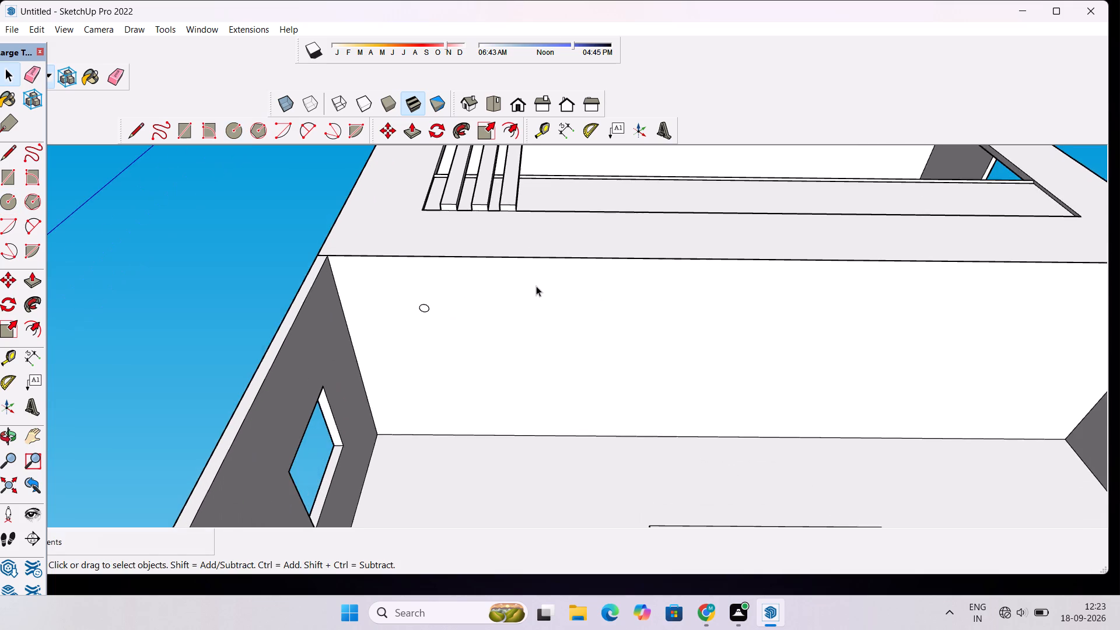
scroll(425, 296, up, 8)
double_click(426, 311)
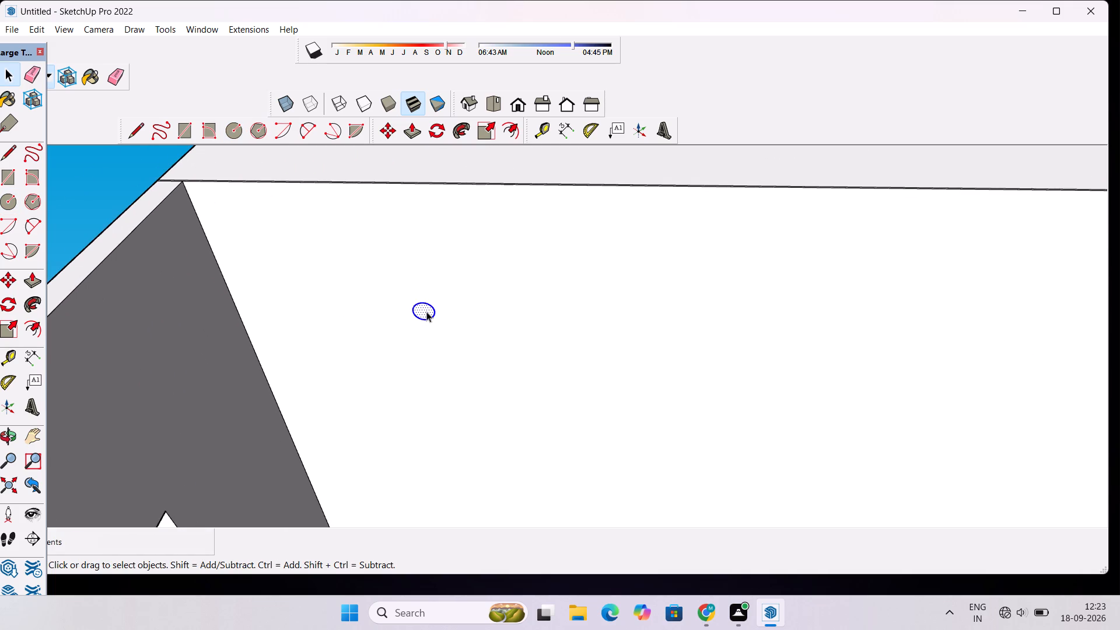
key(m)
click(413, 311)
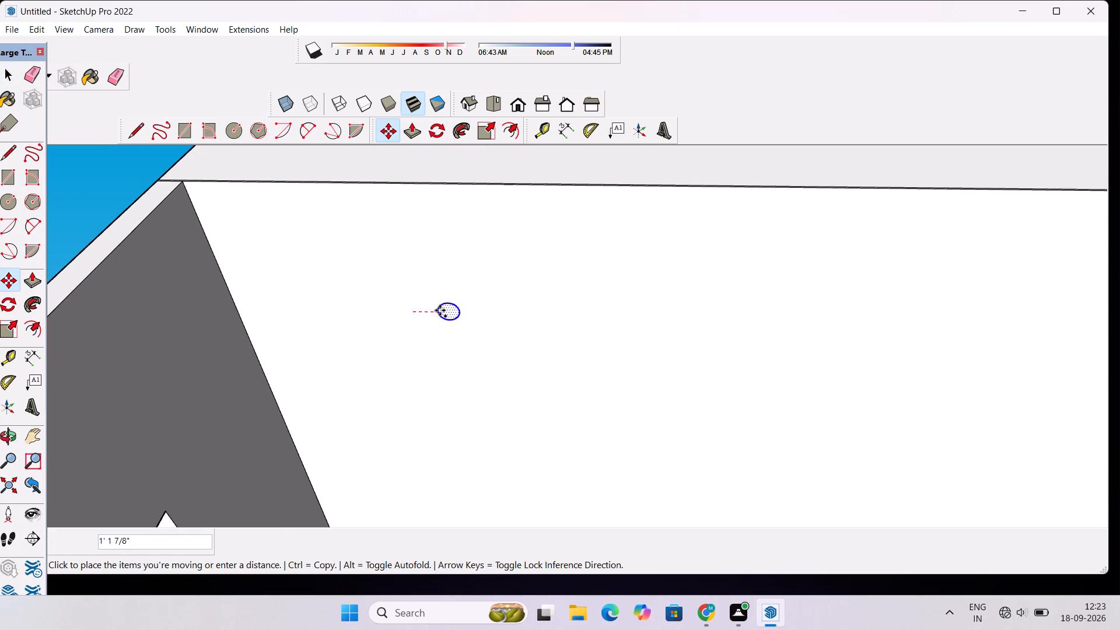
scroll(440, 310, down, 15)
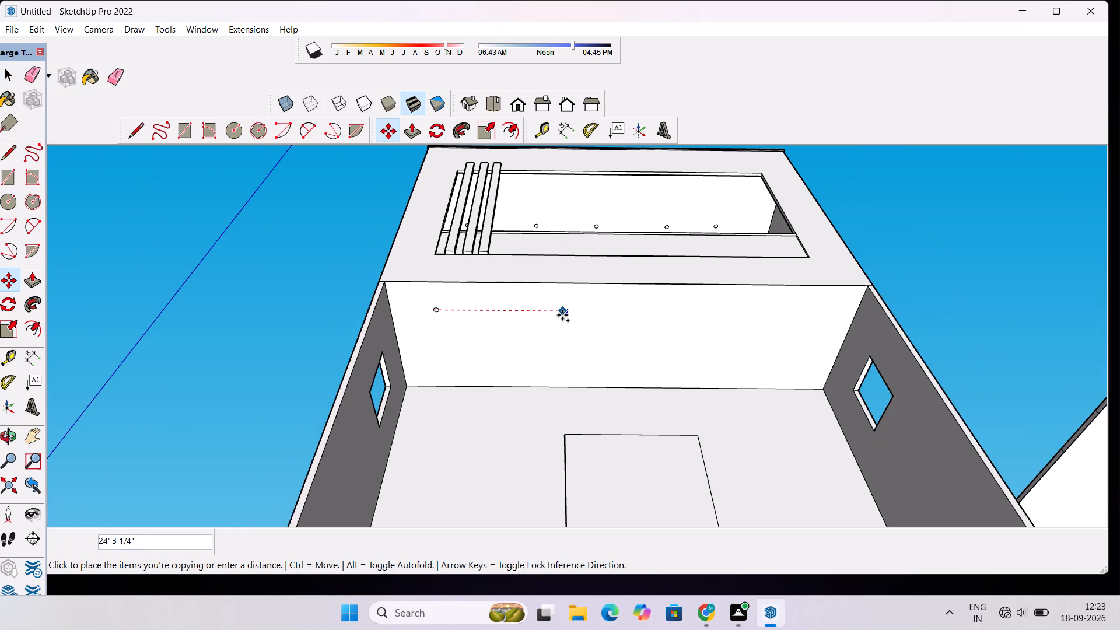
click(562, 315)
click(563, 313)
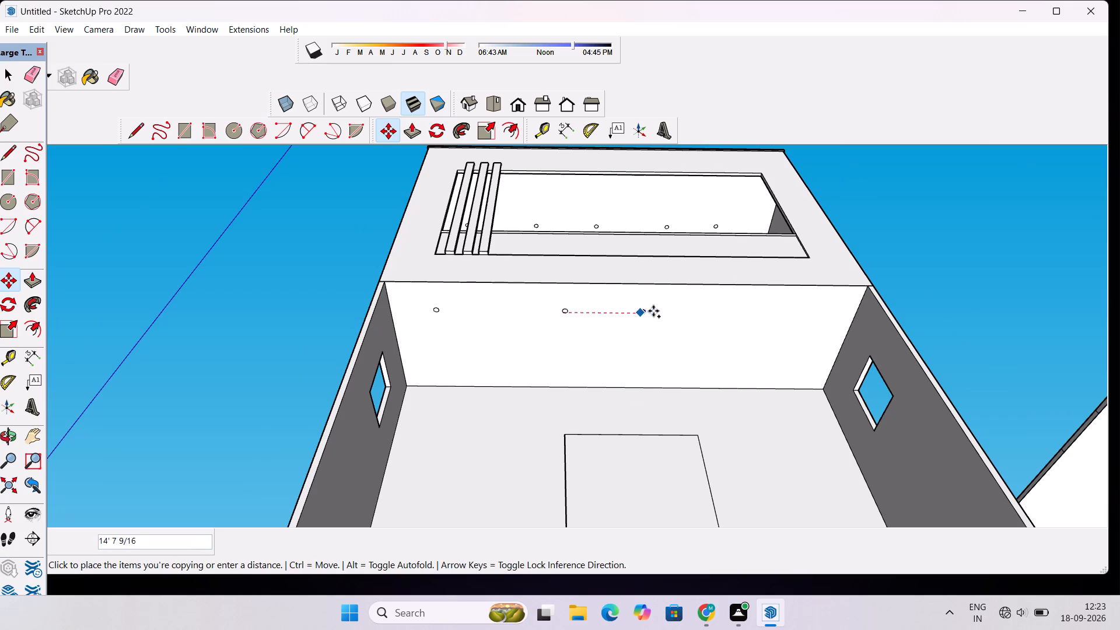
click(671, 311)
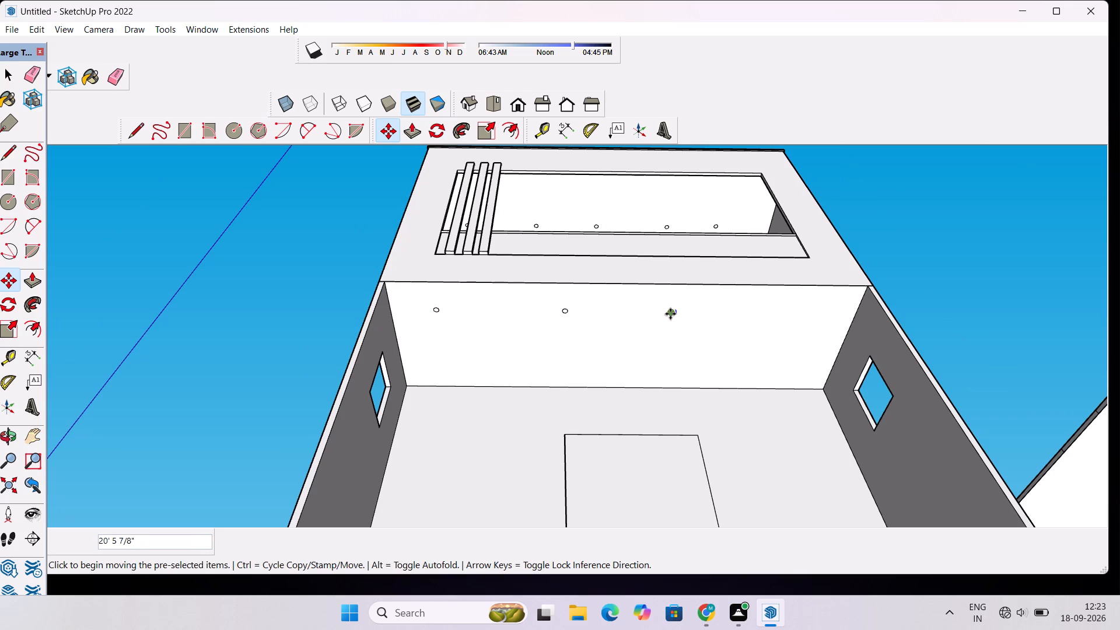
click(670, 314)
click(786, 314)
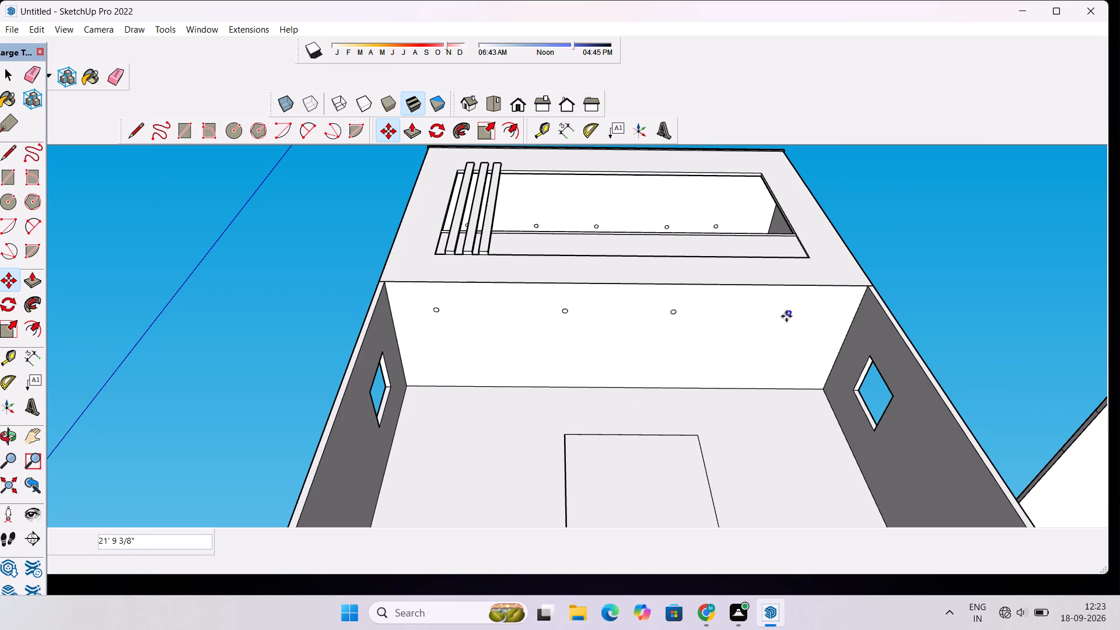
Copy the last circle of the front row about 12' 9" toward the rear wall of the lower storey.
scroll(785, 322, up, 9)
click(792, 306)
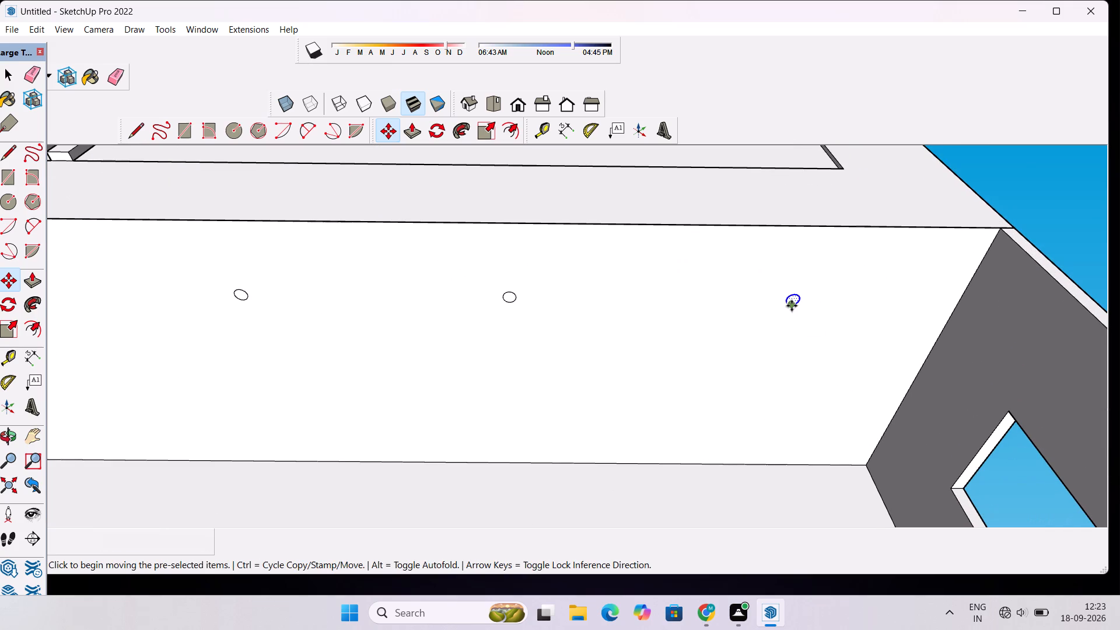
scroll(768, 411, up, 5)
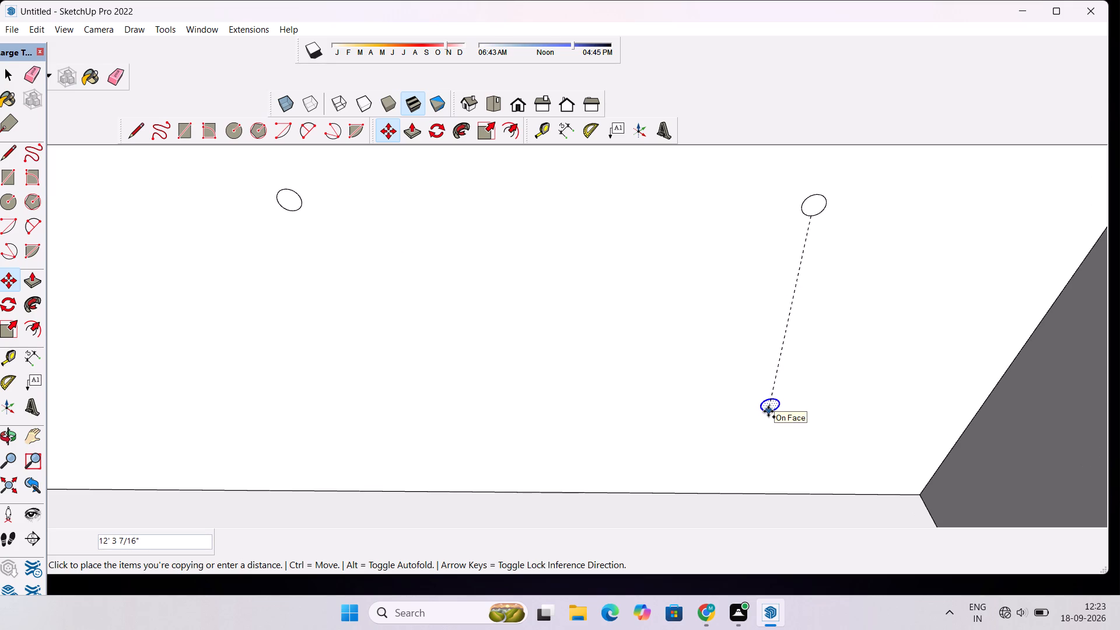
scroll(757, 363, up, 7)
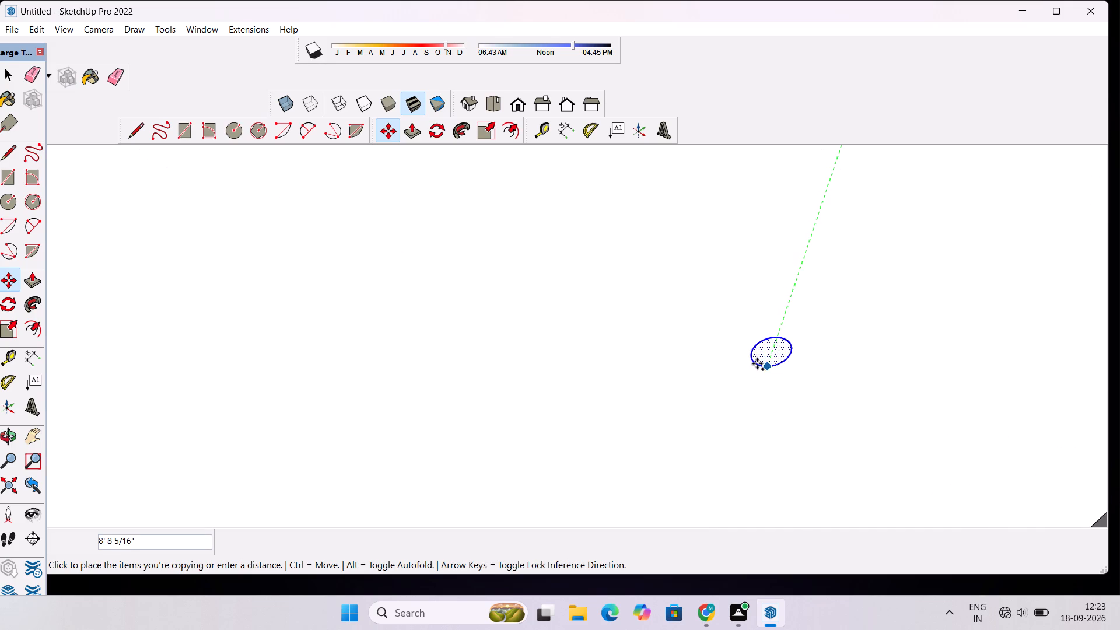
scroll(748, 393, down, 8)
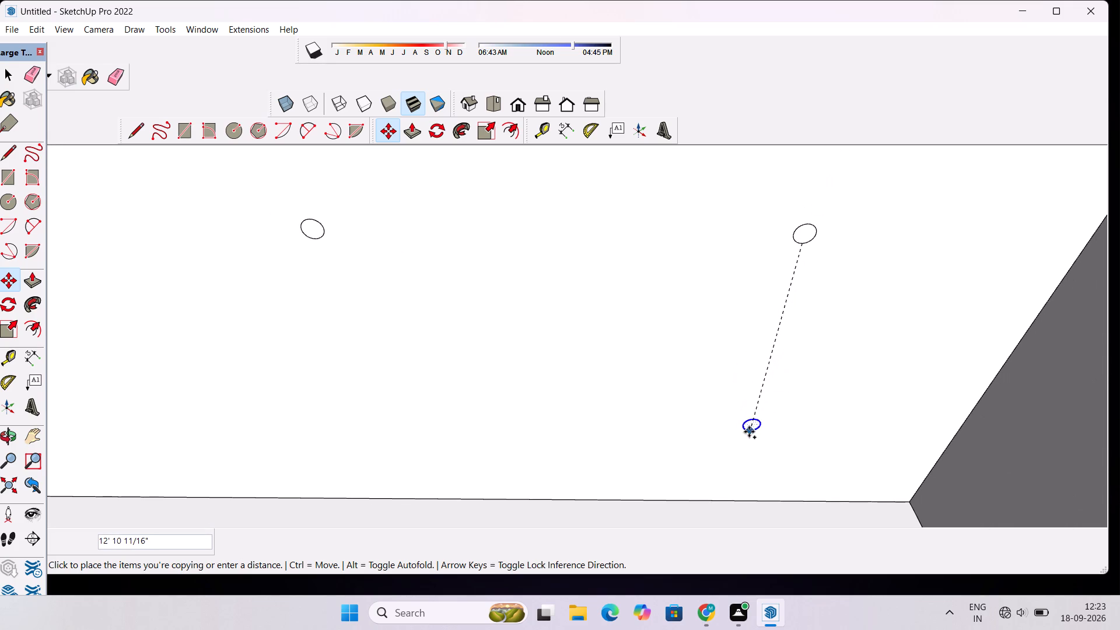
click(749, 432)
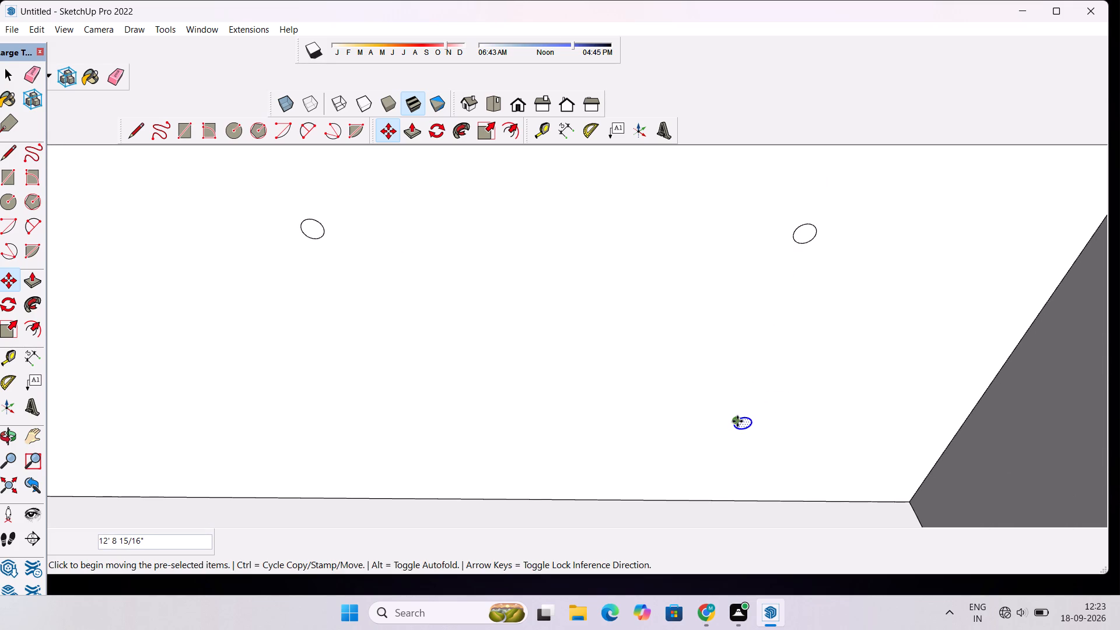
Copy the rear circle three times parallel to the front row, the first about 24' 6" and the last about 19' 5" along.
scroll(737, 421, down, 1)
click(737, 422)
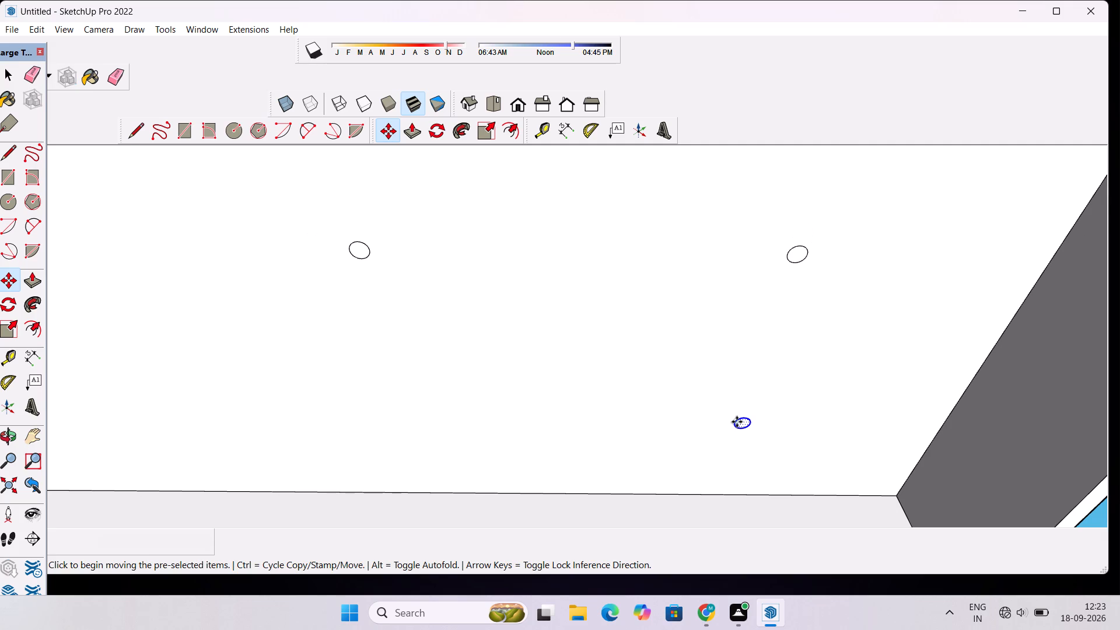
scroll(593, 419, down, 5)
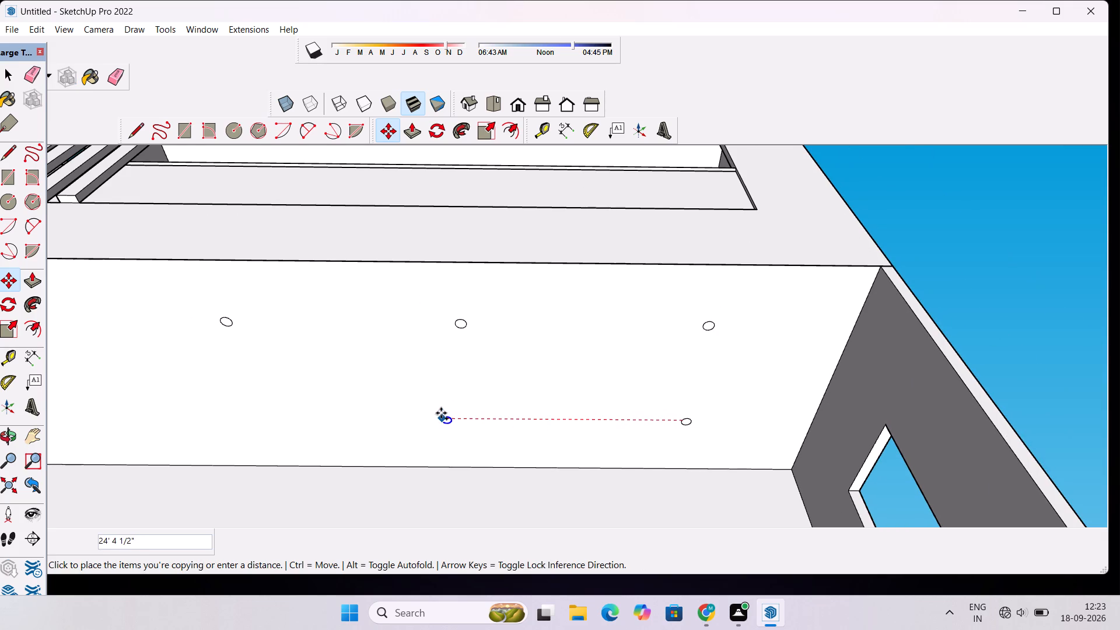
click(441, 413)
scroll(446, 417, down, 5)
scroll(444, 425, up, 4)
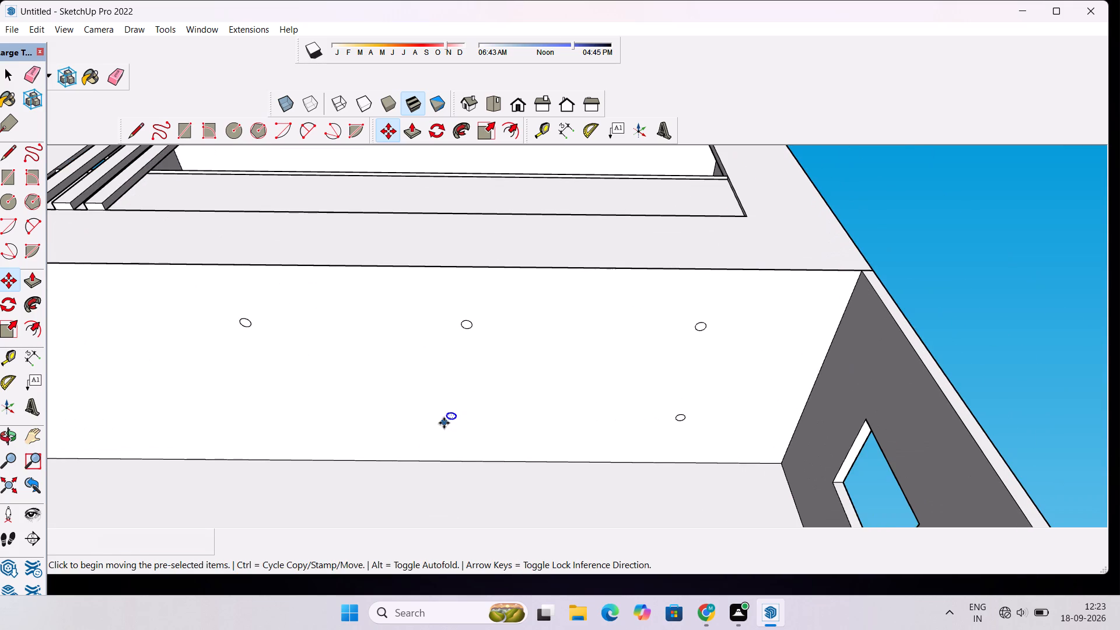
click(446, 421)
scroll(408, 416, down, 7)
scroll(315, 400, up, 2)
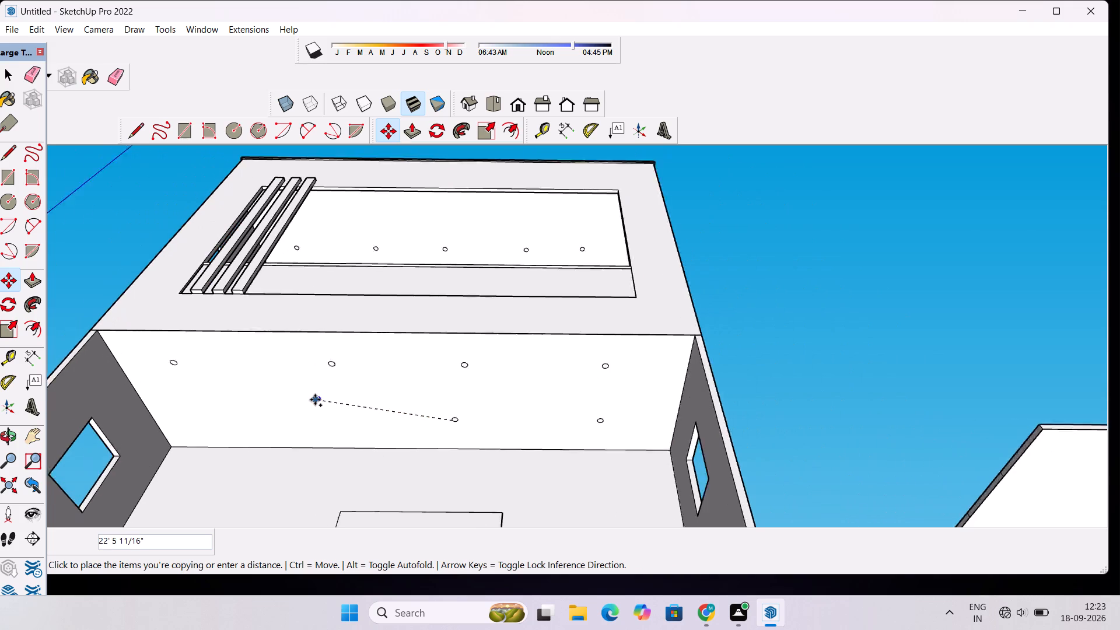
scroll(315, 400, up, 1)
click(316, 421)
click(316, 418)
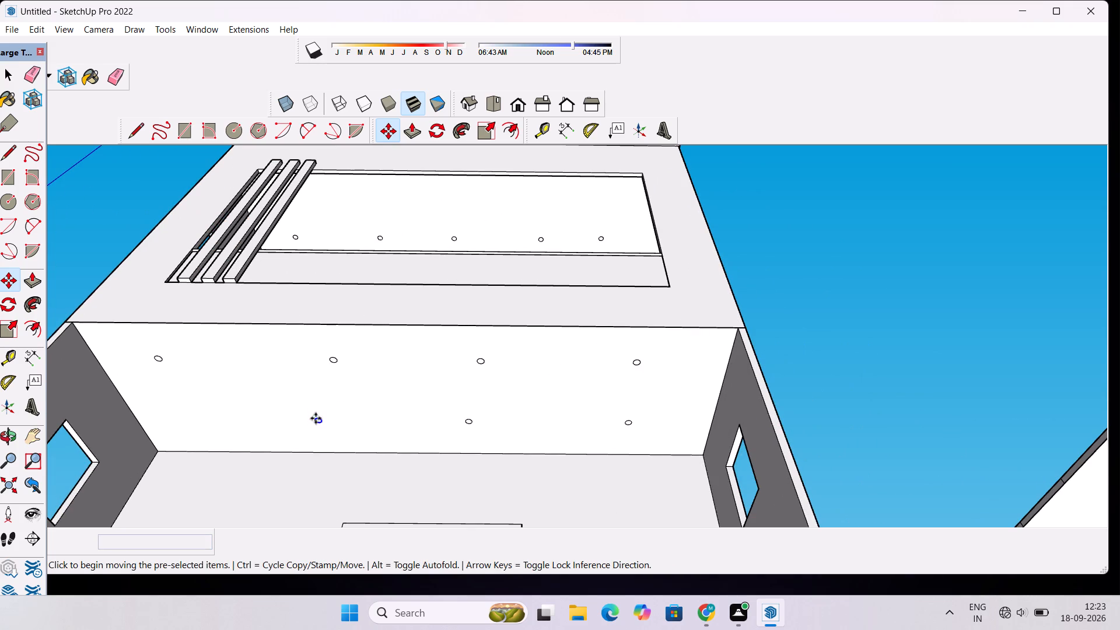
click(188, 415)
Examine the whole building from below, the front, above and the side, including the ceiling circles on both storeys.
scroll(373, 376, down, 3)
key(o)
drag(434, 363, 443, 445)
scroll(463, 416, down, 3)
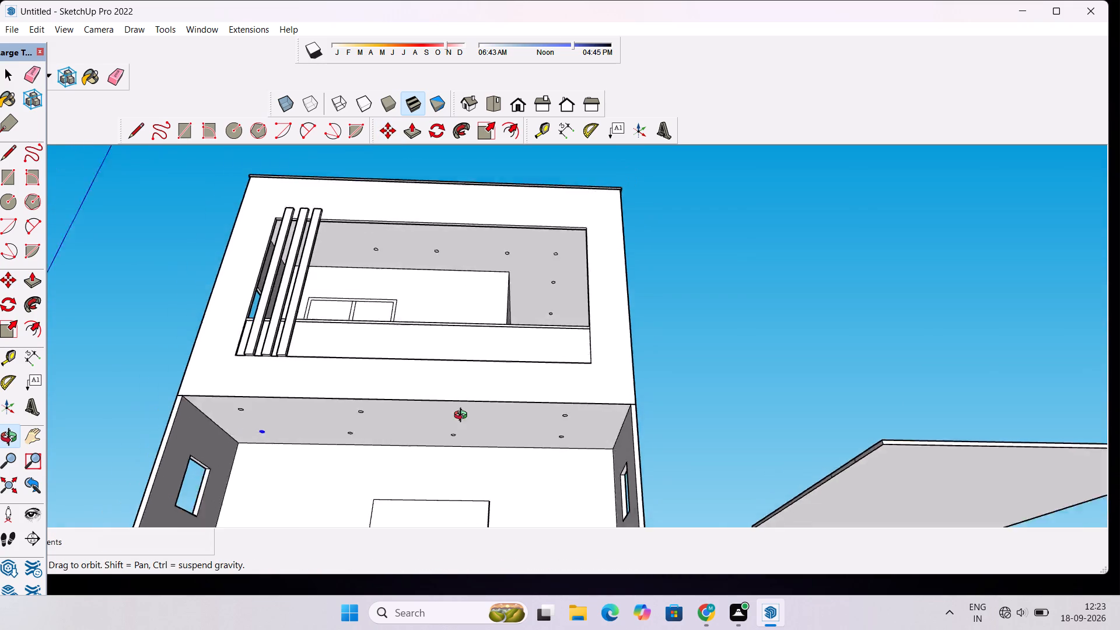
scroll(463, 416, down, 5)
drag(446, 435, 461, 484)
scroll(481, 405, down, 10)
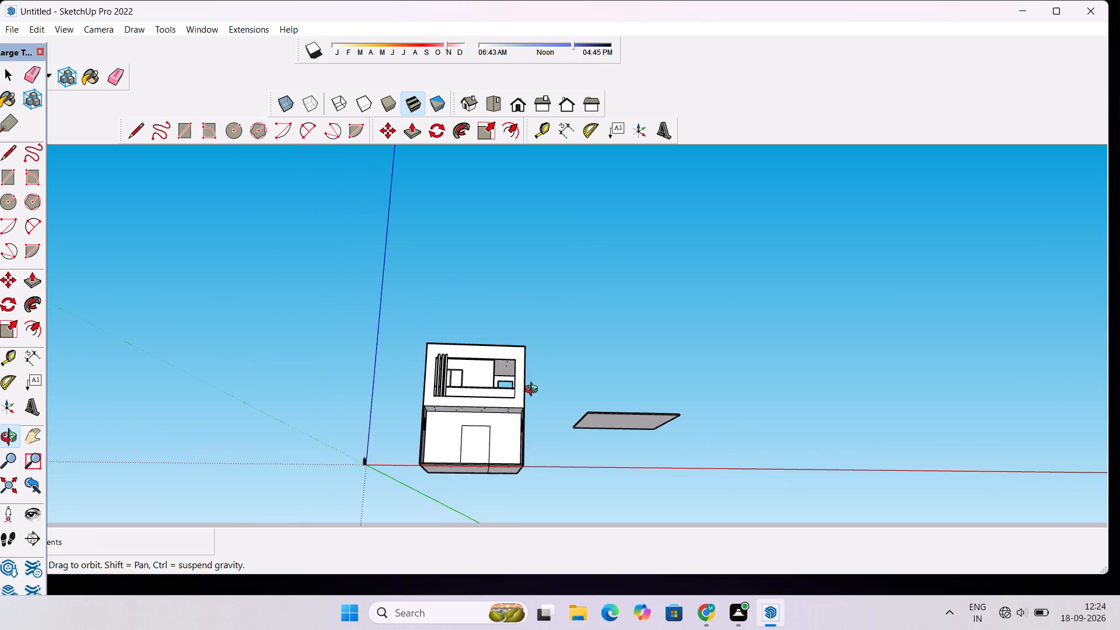
drag(531, 437, 526, 489)
scroll(493, 441, up, 4)
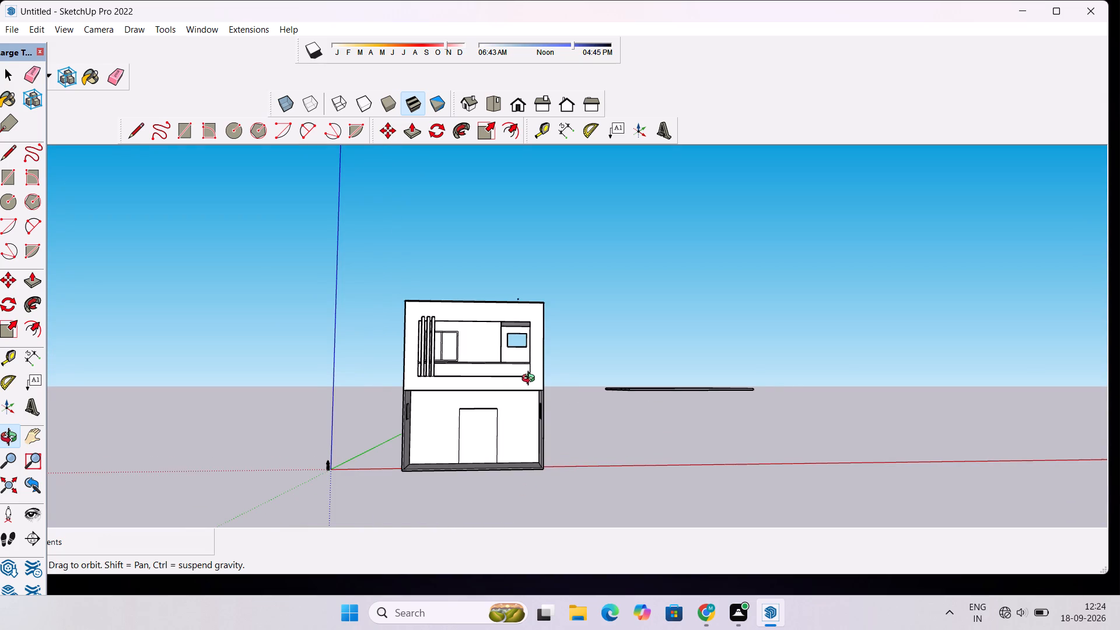
scroll(517, 391, up, 4)
drag(509, 404, 711, 400)
scroll(713, 408, up, 3)
drag(825, 450, 730, 426)
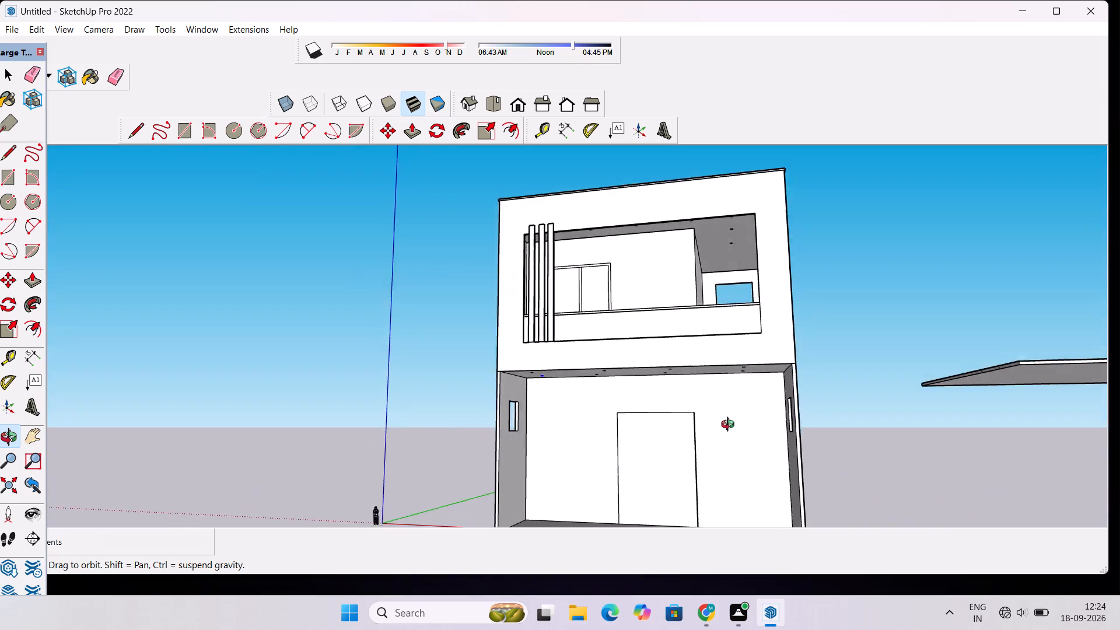
drag(730, 426, 732, 431)
scroll(729, 419, down, 7)
drag(705, 474, 704, 389)
drag(736, 385, 754, 453)
shift+drag(687, 478, 699, 384)
key(space)
click(824, 252)
key(o)
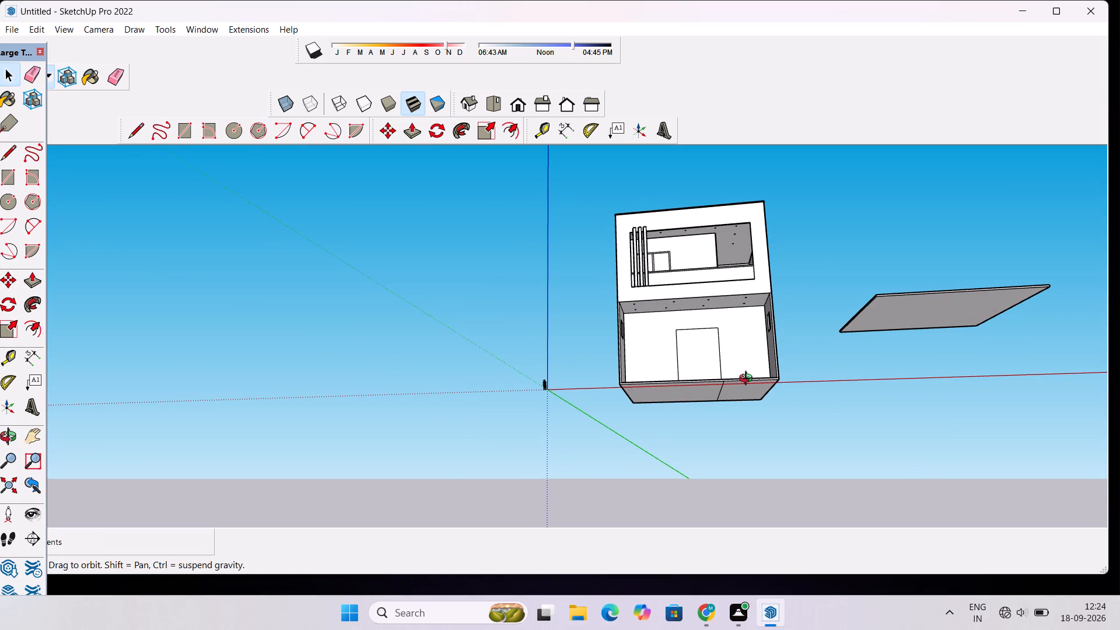
drag(699, 419, 677, 277)
scroll(678, 276, up, 4)
drag(626, 268, 768, 247)
scroll(773, 291, up, 4)
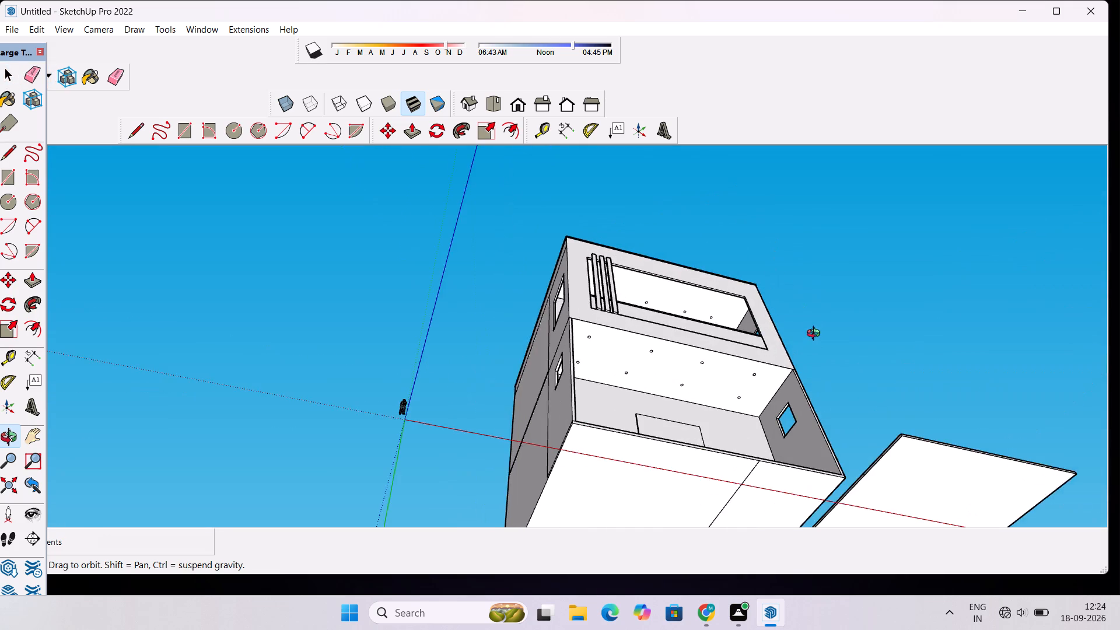
drag(816, 351, 653, 414)
scroll(647, 397, down, 8)
drag(649, 281, 695, 457)
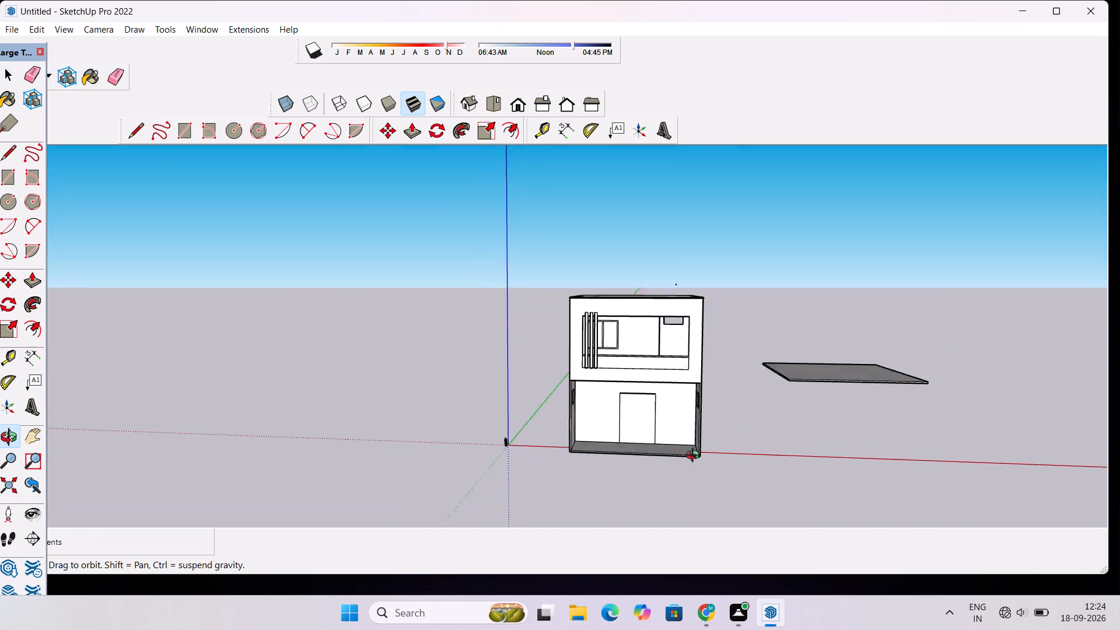
drag(695, 457, 615, 422)
scroll(607, 359, up, 4)
drag(598, 269, 723, 446)
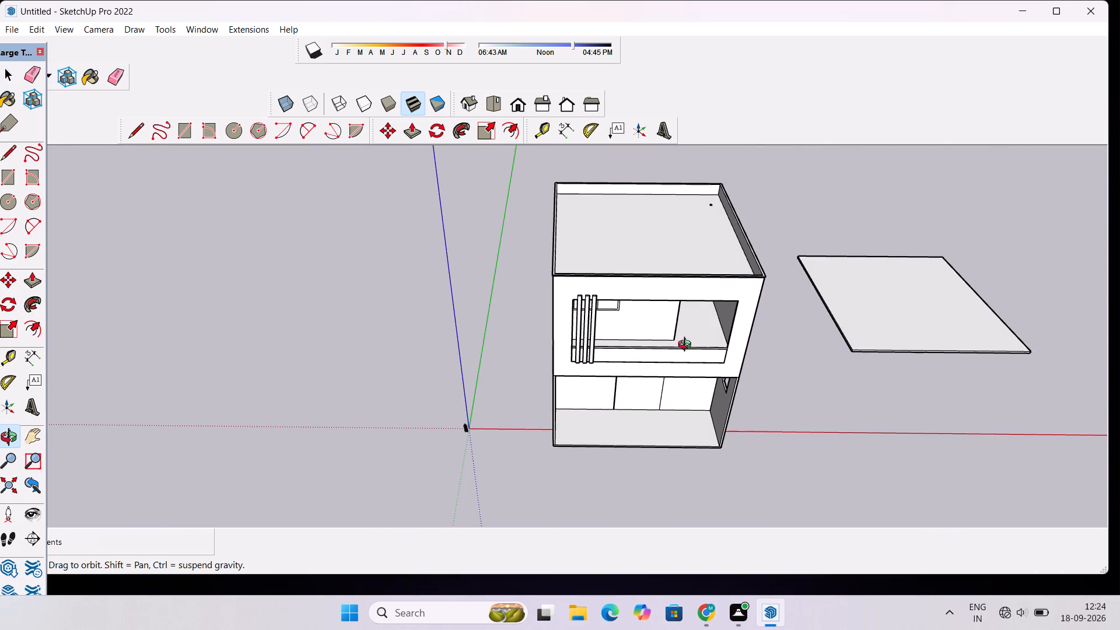
scroll(659, 299, up, 4)
drag(531, 268, 589, 251)
drag(756, 421, 654, 415)
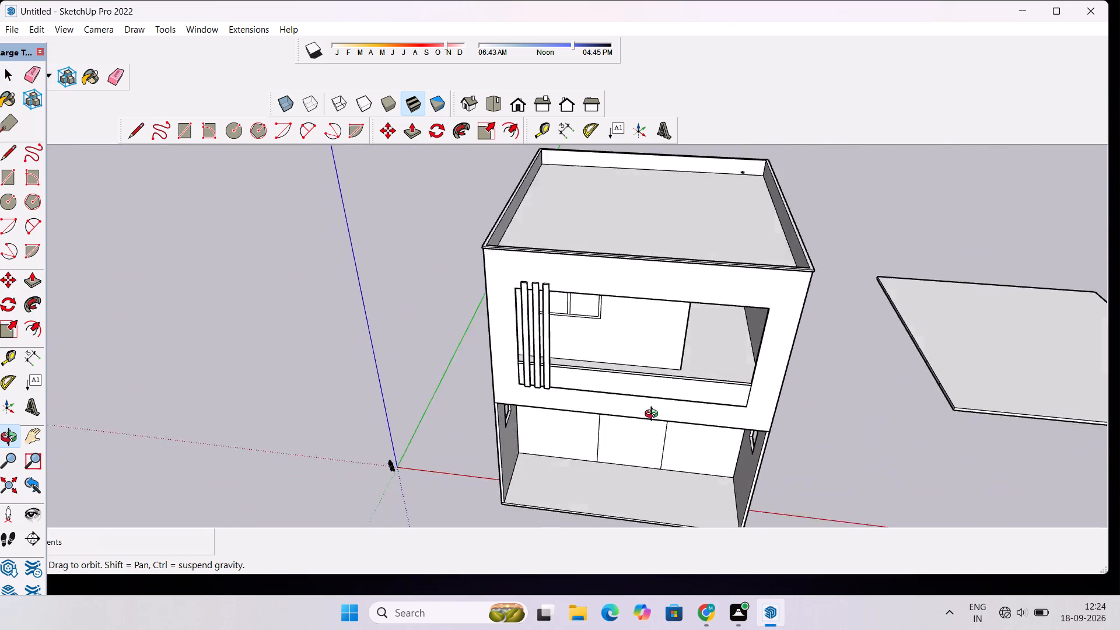
drag(654, 415, 631, 412)
scroll(621, 412, up, 5)
scroll(621, 412, down, 8)
drag(606, 460, 632, 363)
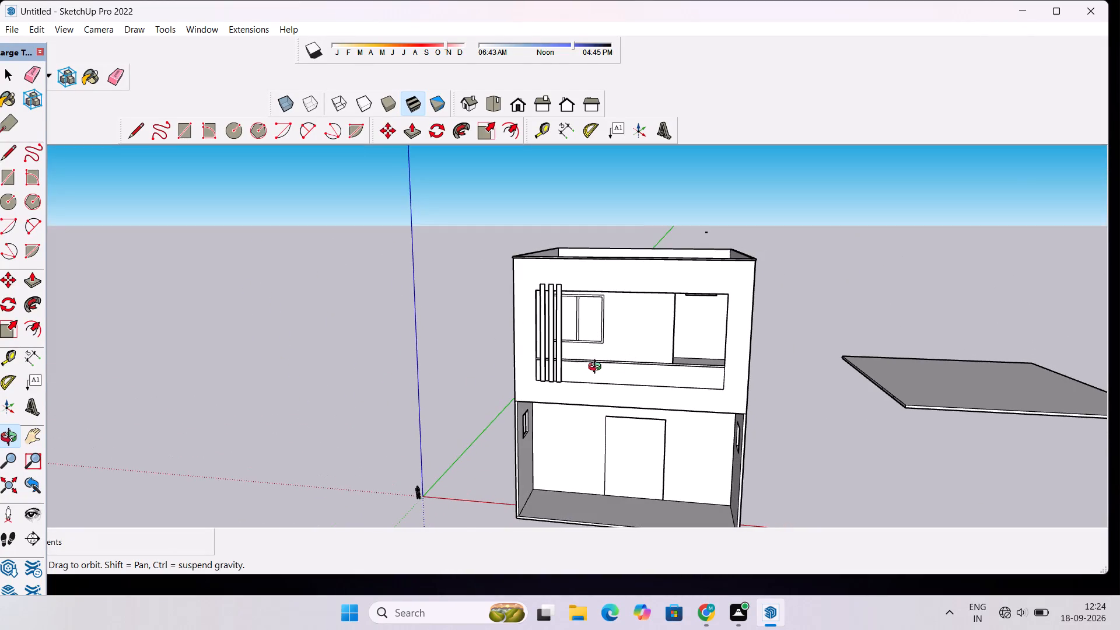
scroll(597, 368, up, 5)
scroll(589, 343, down, 5)
drag(512, 345, 887, 315)
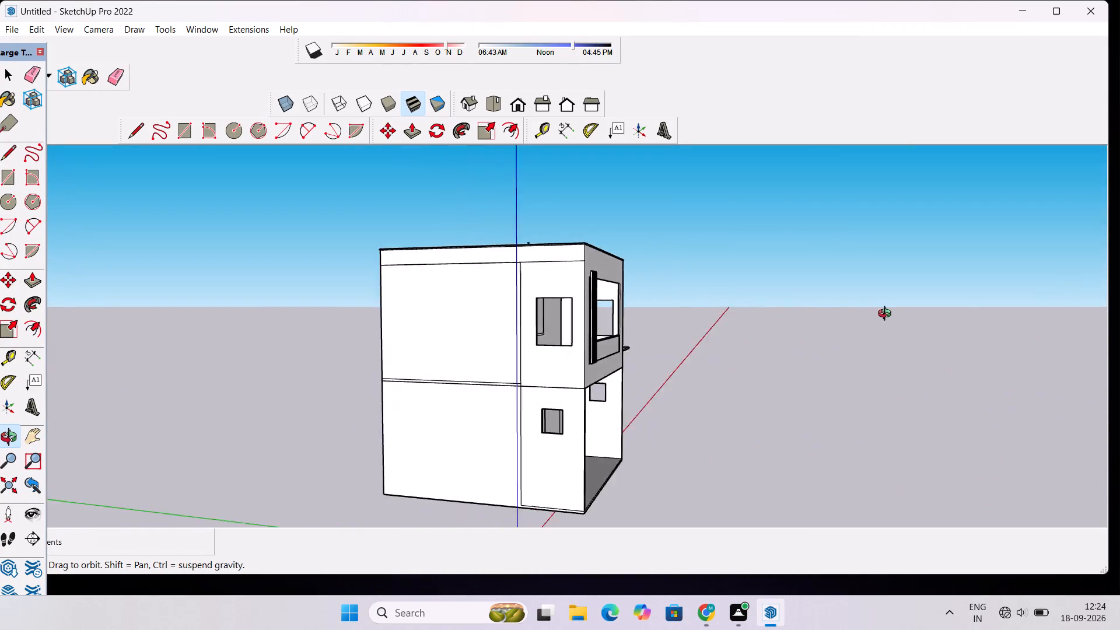
Examine the building's side, rear and front walls, the slatted upper opening and the roof parapet from several angles.
drag(887, 315, 525, 421)
scroll(632, 365, up, 5)
scroll(632, 365, down, 6)
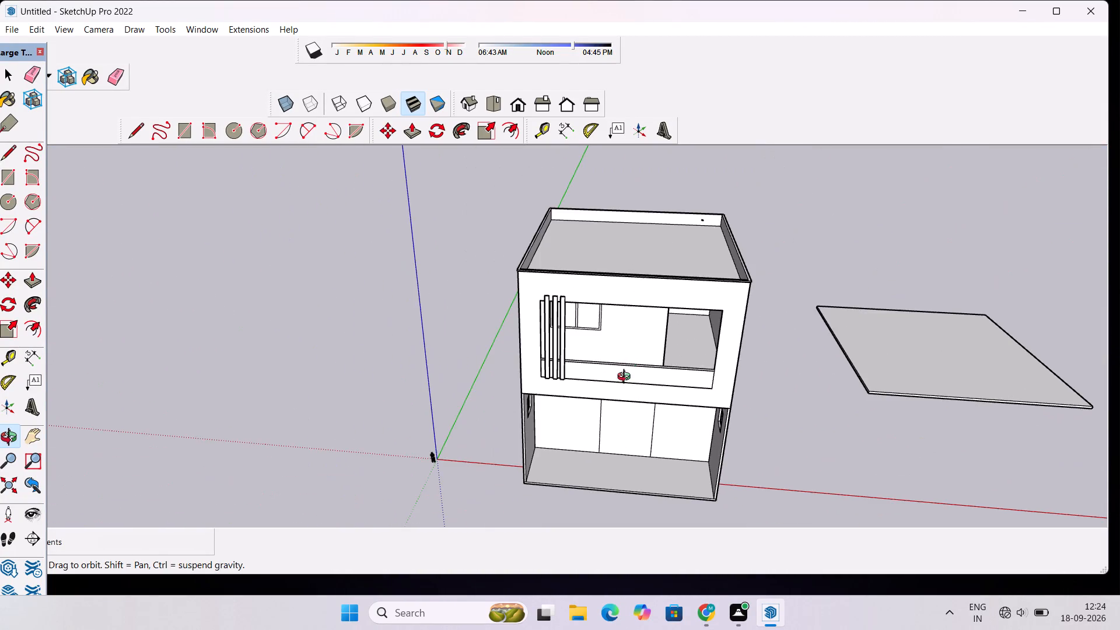
drag(526, 425, 630, 399)
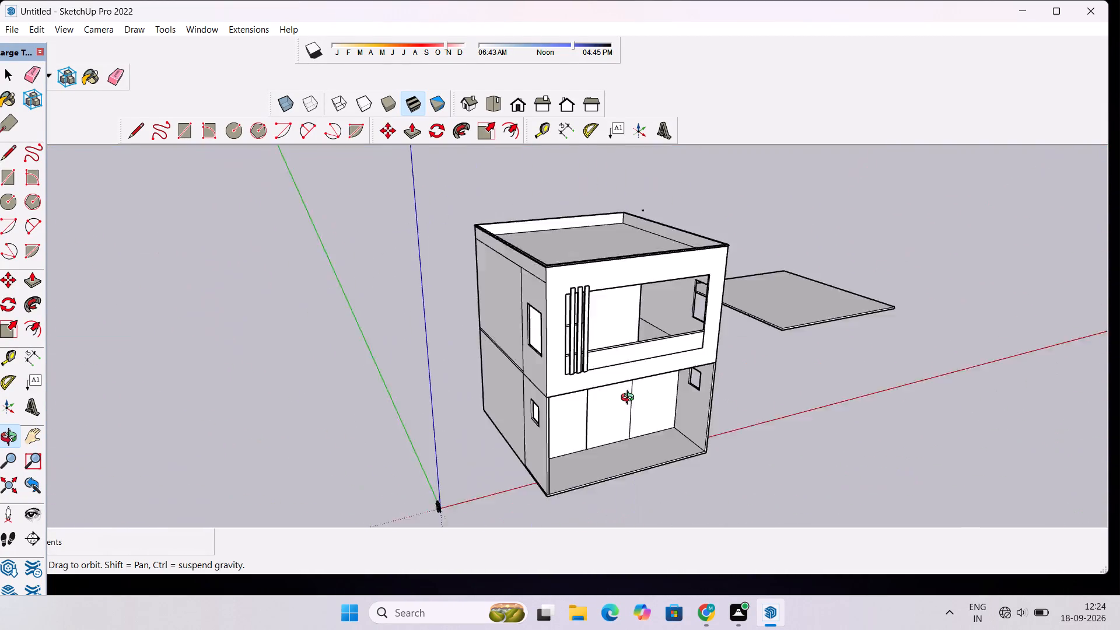
drag(630, 399, 544, 396)
scroll(568, 375, up, 5)
drag(492, 378, 883, 332)
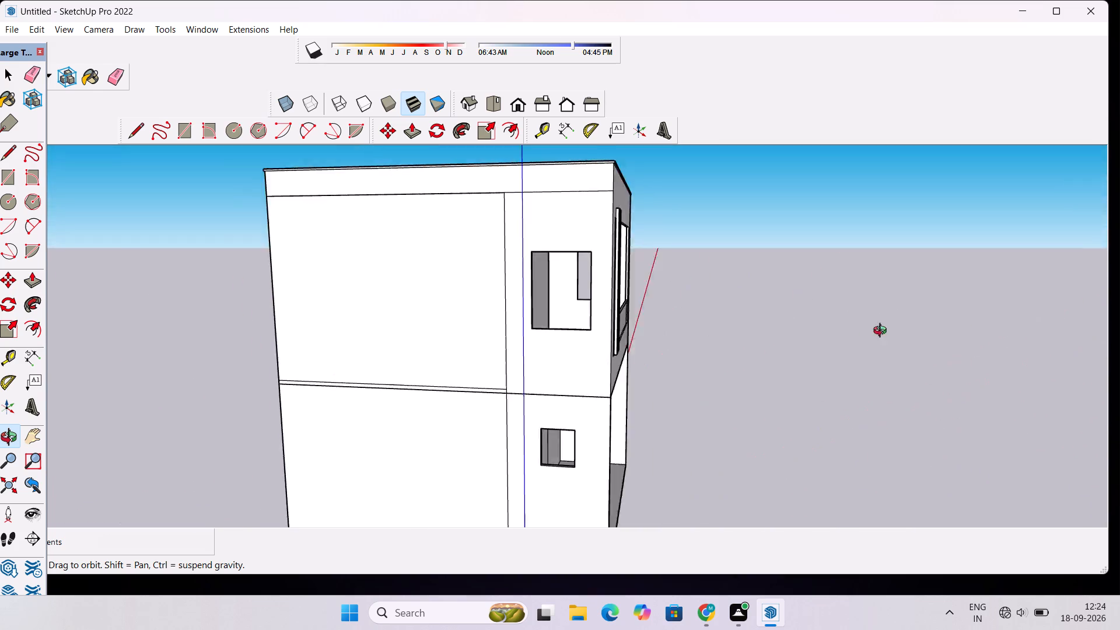
drag(883, 332, 500, 407)
drag(499, 406, 1074, 333)
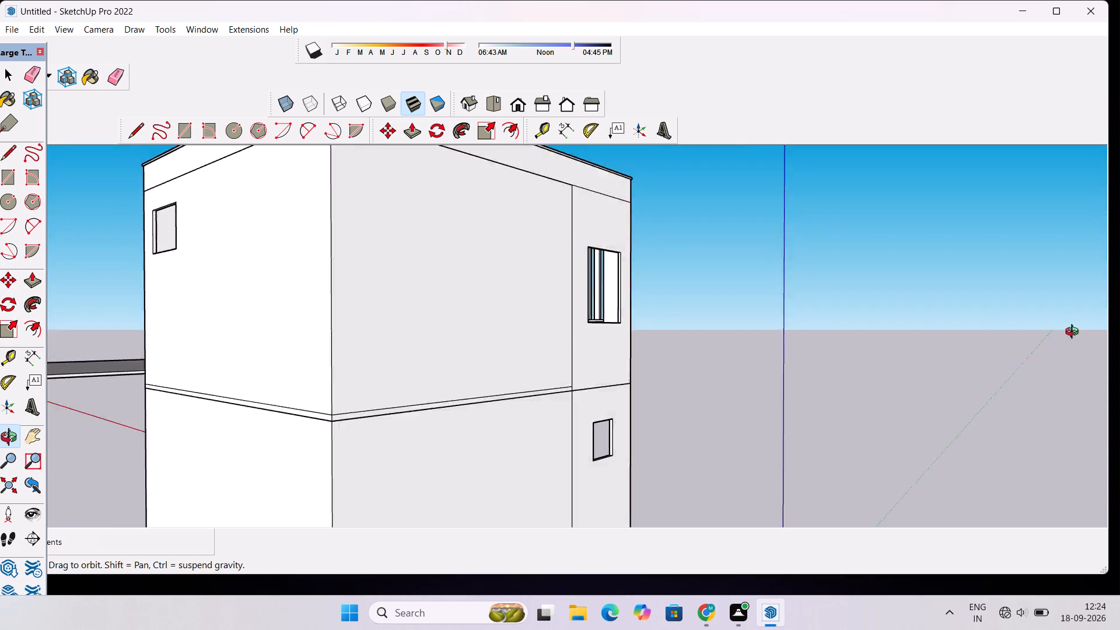
drag(1074, 333, 564, 376)
scroll(538, 376, down, 4)
shift+drag(555, 342, 568, 418)
scroll(568, 418, up, 3)
drag(680, 381, 677, 383)
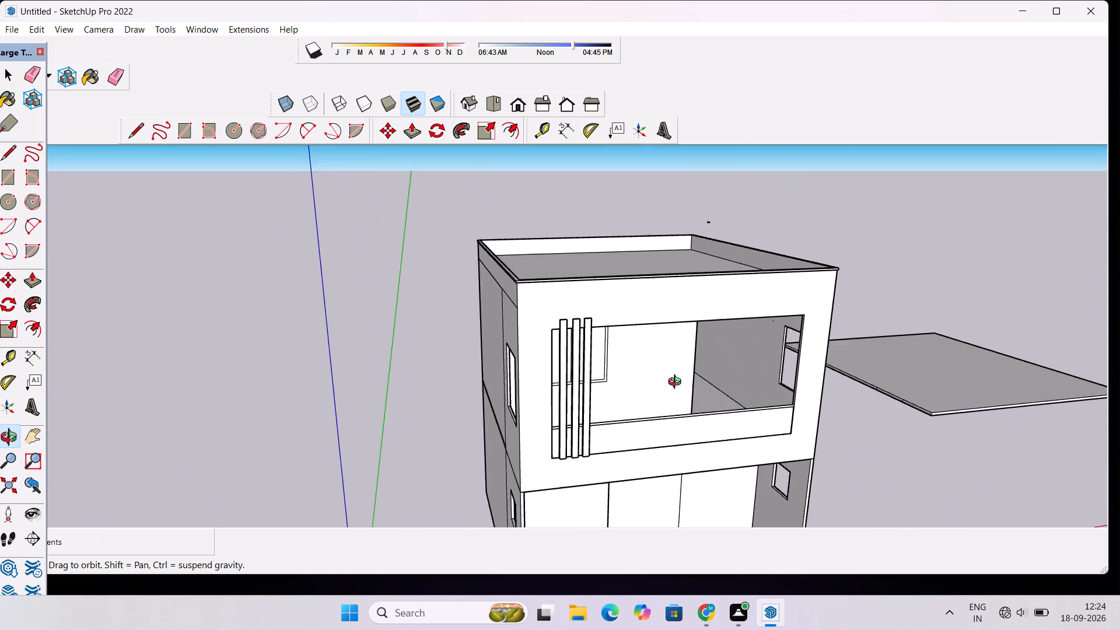
drag(677, 383, 625, 390)
scroll(624, 390, down, 3)
shift+drag(627, 384, 640, 419)
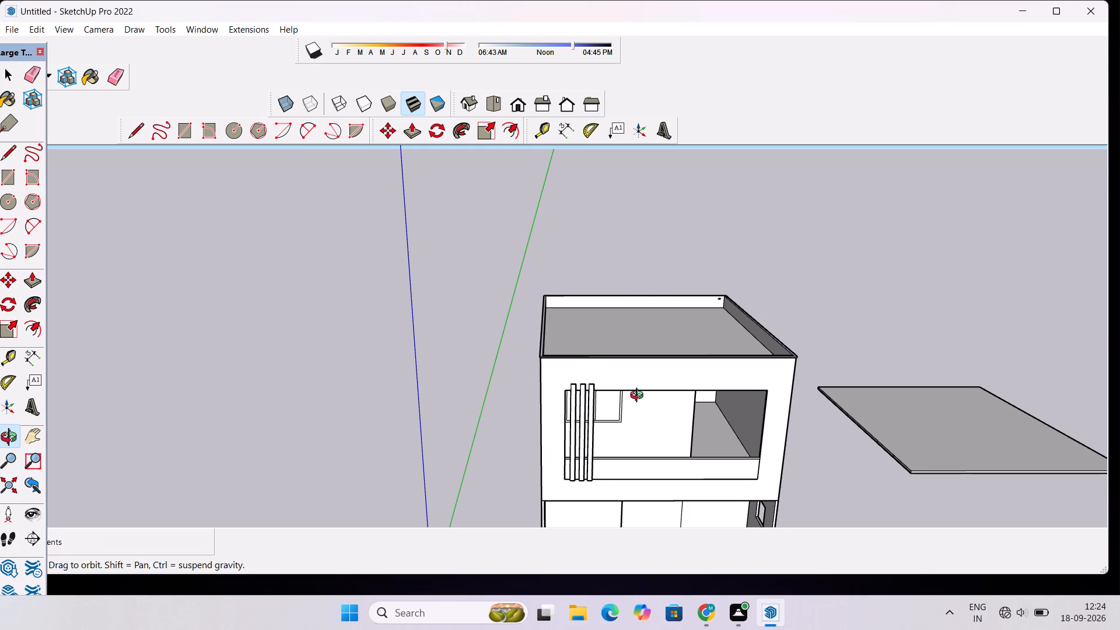
scroll(639, 397, down, 5)
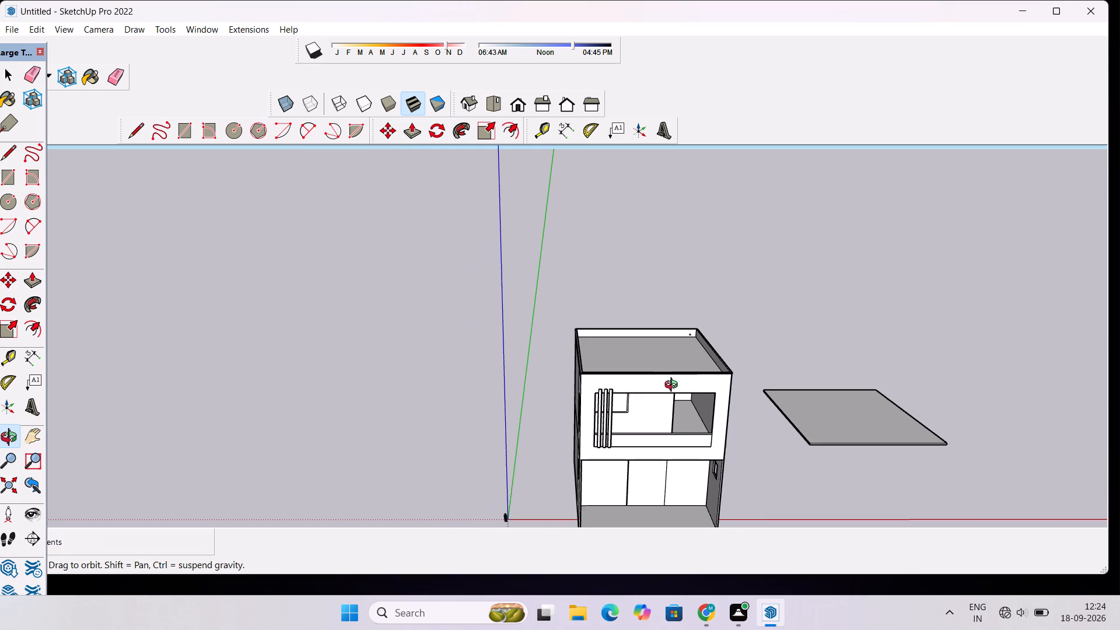
drag(674, 386, 670, 494)
scroll(688, 379, up, 10)
drag(611, 468, 760, 435)
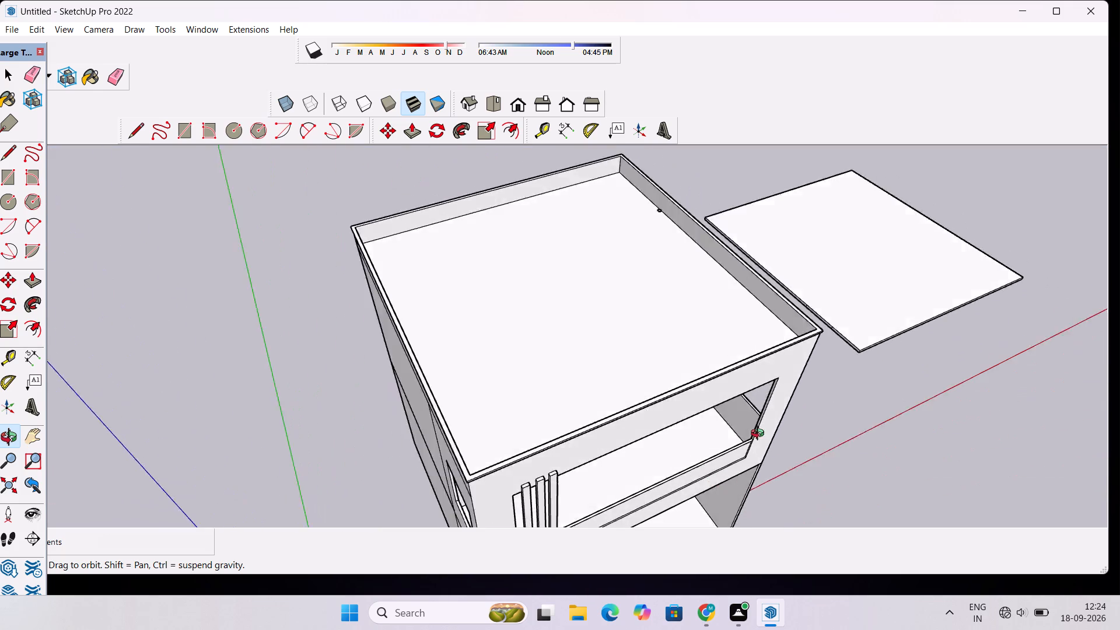
drag(760, 435, 773, 400)
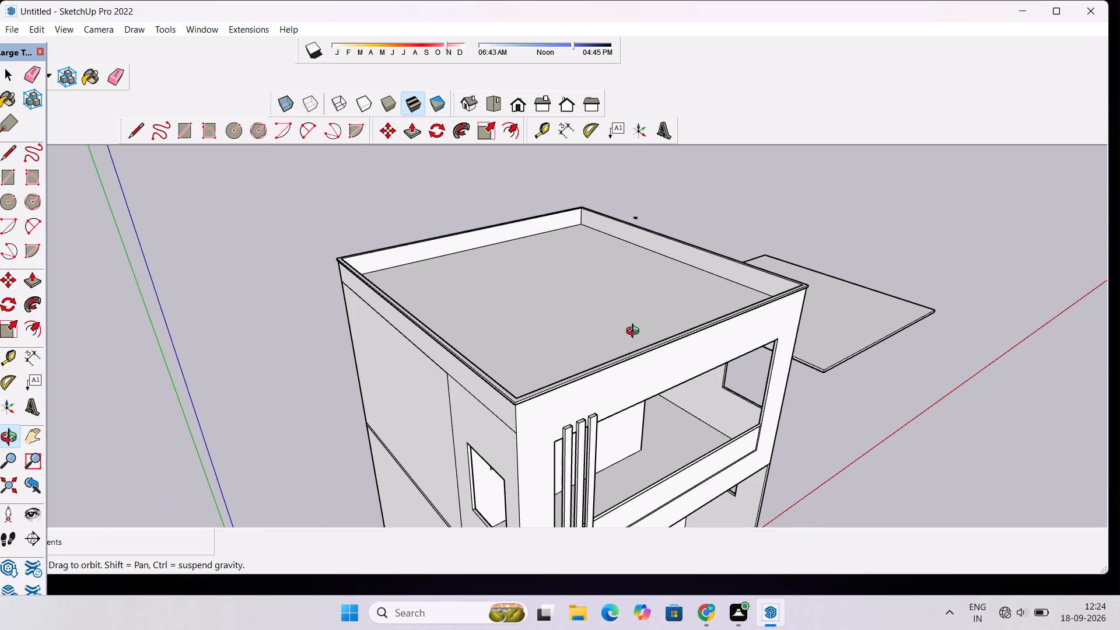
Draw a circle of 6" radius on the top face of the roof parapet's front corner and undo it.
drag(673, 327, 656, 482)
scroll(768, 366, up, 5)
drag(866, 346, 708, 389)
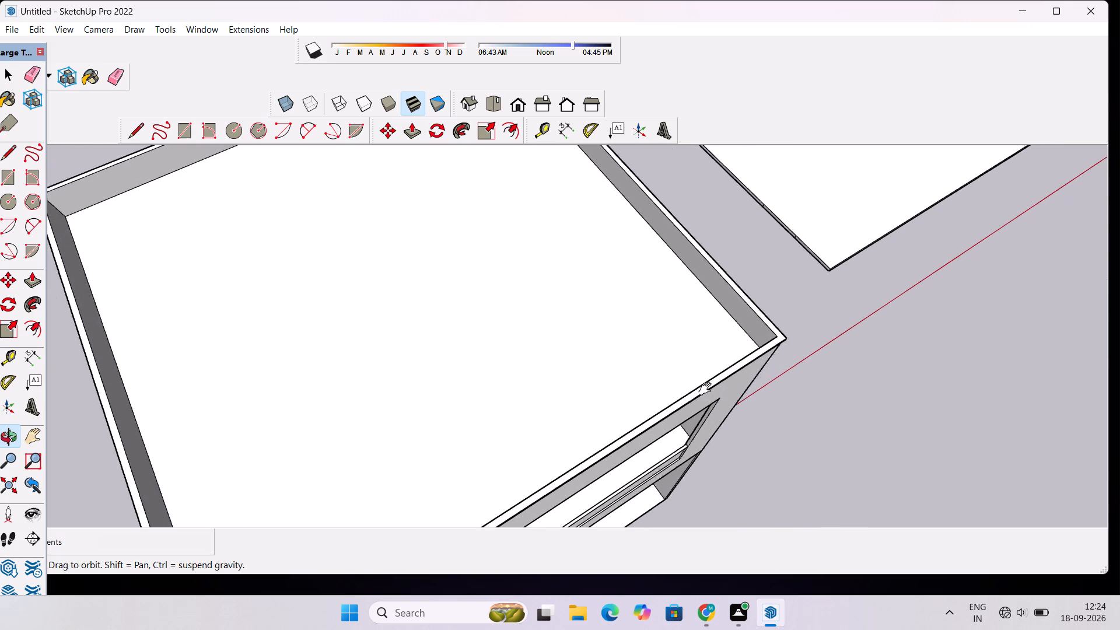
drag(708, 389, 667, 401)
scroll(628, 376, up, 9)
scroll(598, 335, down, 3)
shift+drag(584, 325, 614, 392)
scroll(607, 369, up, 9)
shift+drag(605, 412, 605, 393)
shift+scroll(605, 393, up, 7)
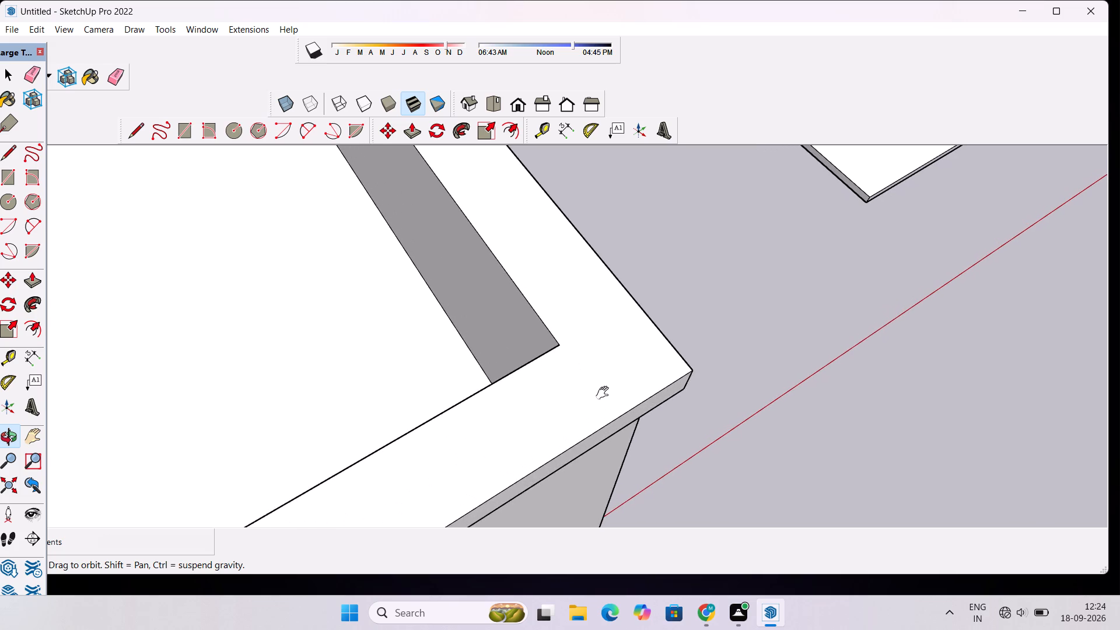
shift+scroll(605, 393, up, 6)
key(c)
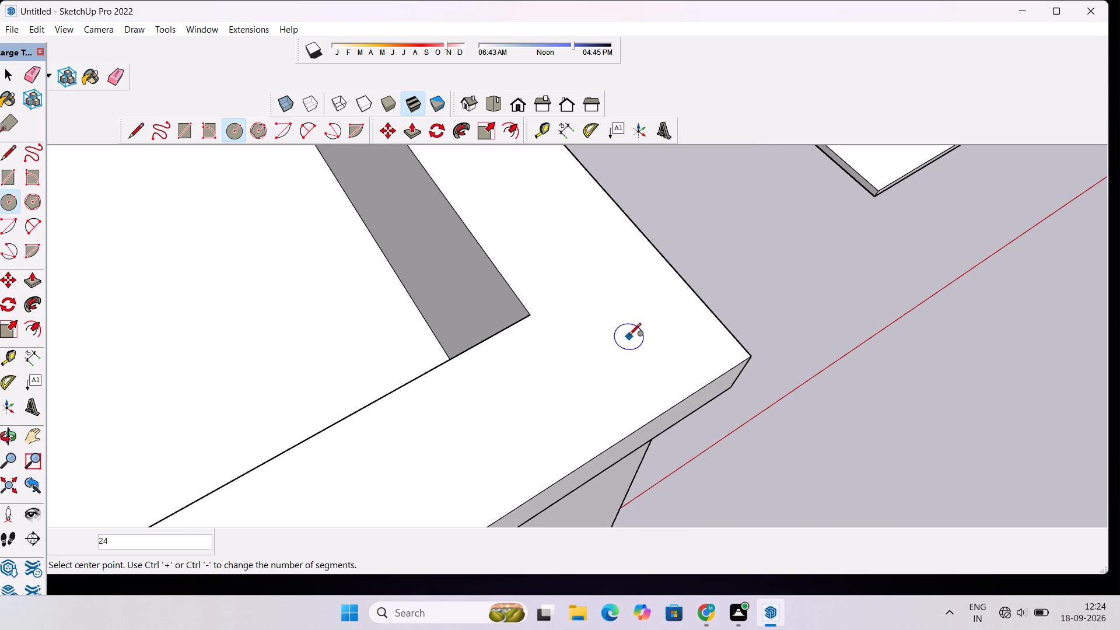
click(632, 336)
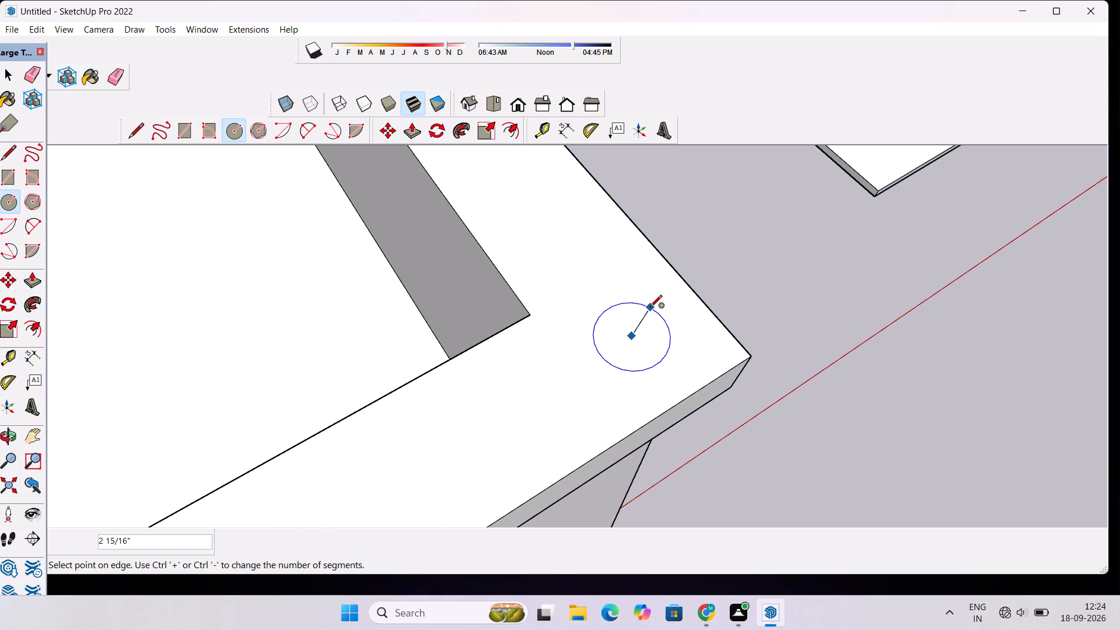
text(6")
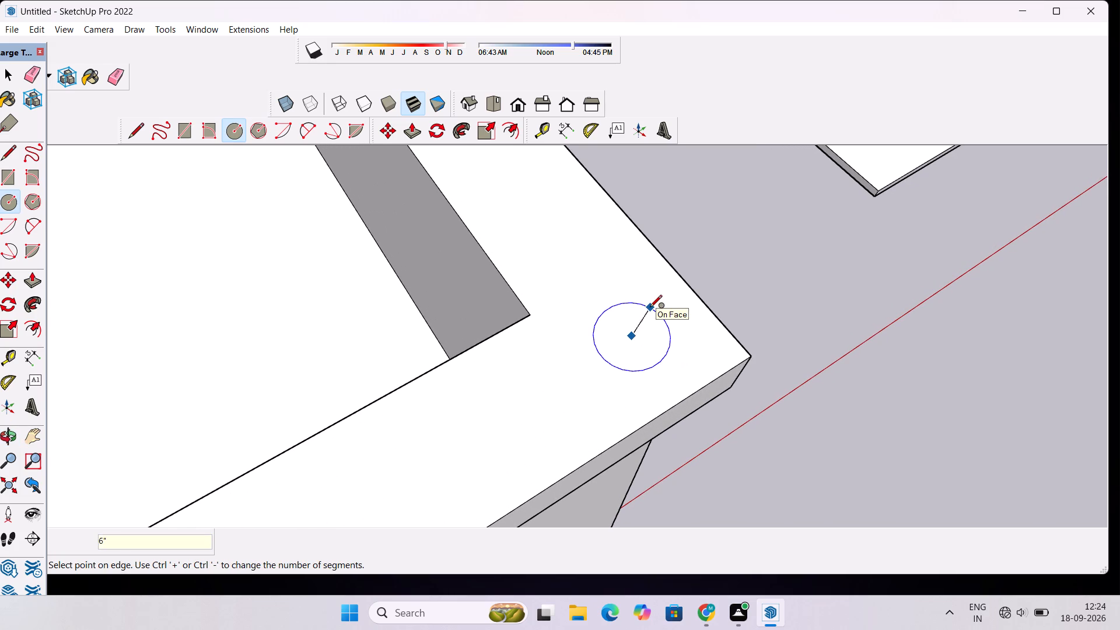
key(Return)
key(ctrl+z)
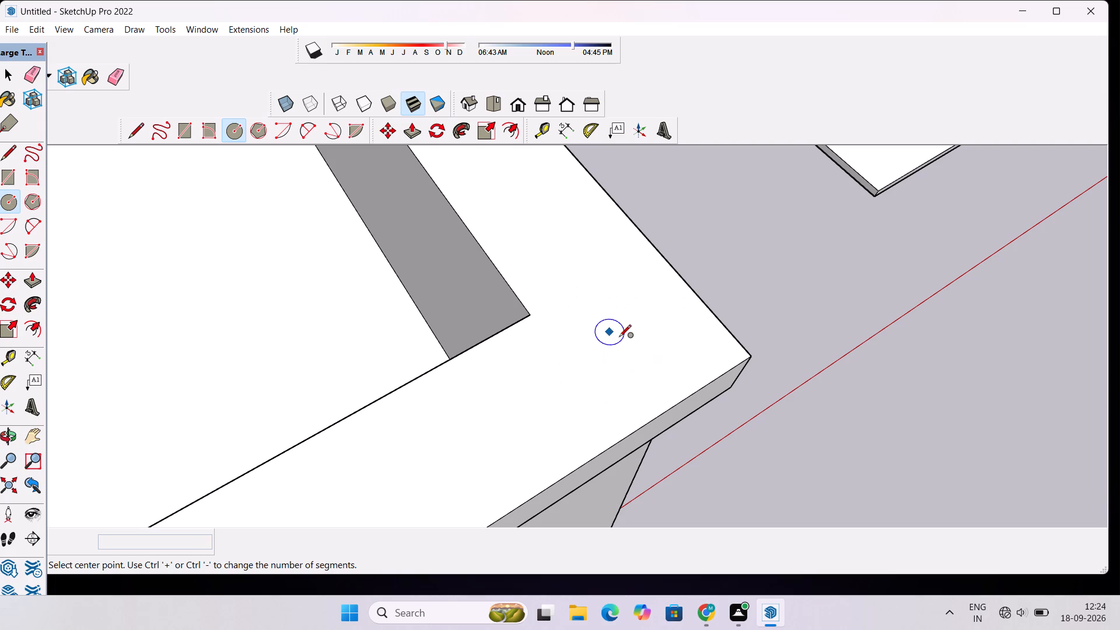
Draw a circle of 3" radius on the top face of the roof parapet's front corner.
click(635, 341)
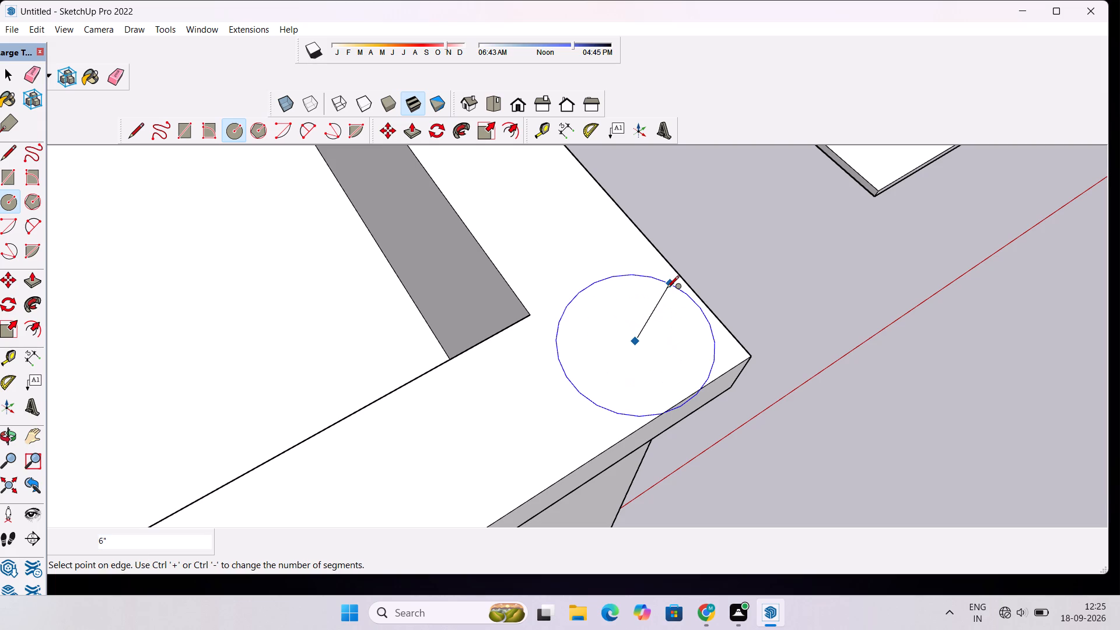
text(3")
key(Return)
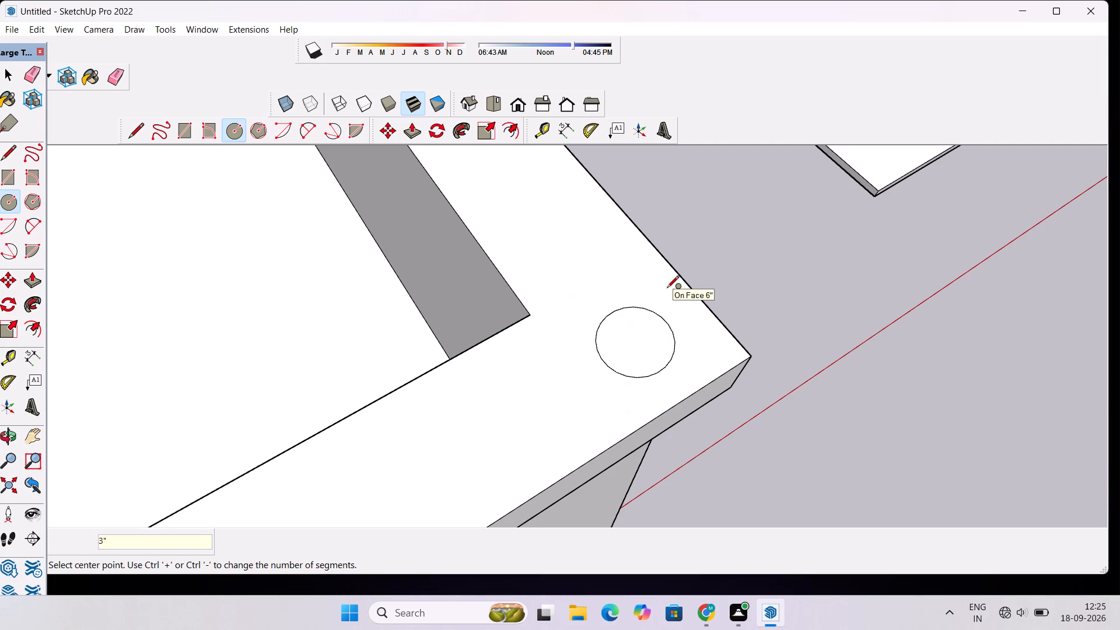
key(space)
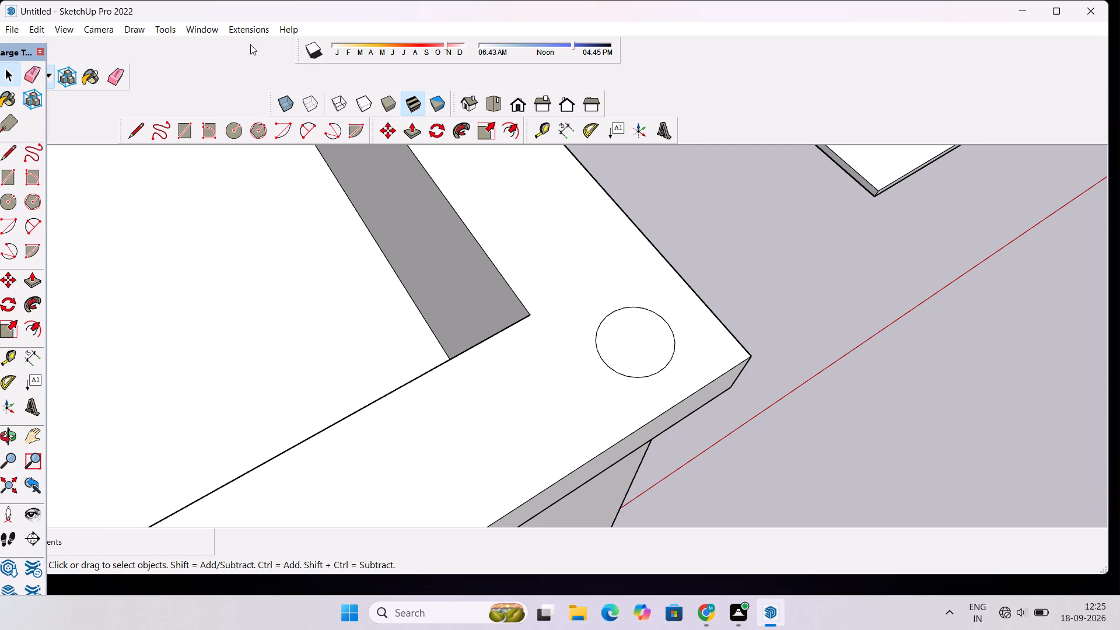
Show Tray 1 and set the parapet corner circle's segments to 60.
click(211, 31)
click(215, 59)
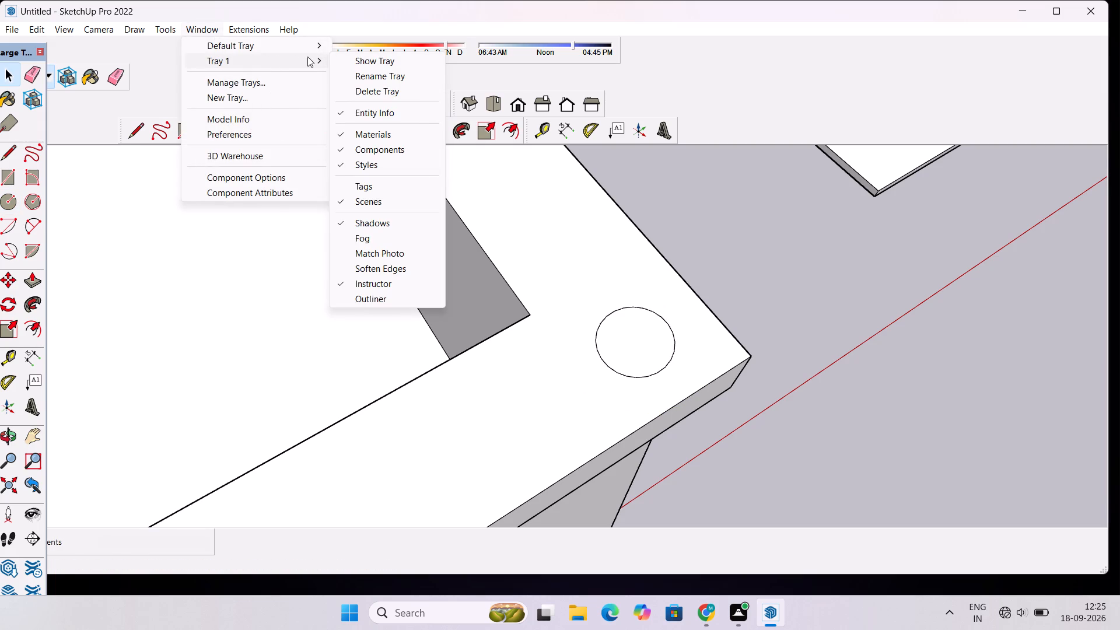
click(354, 62)
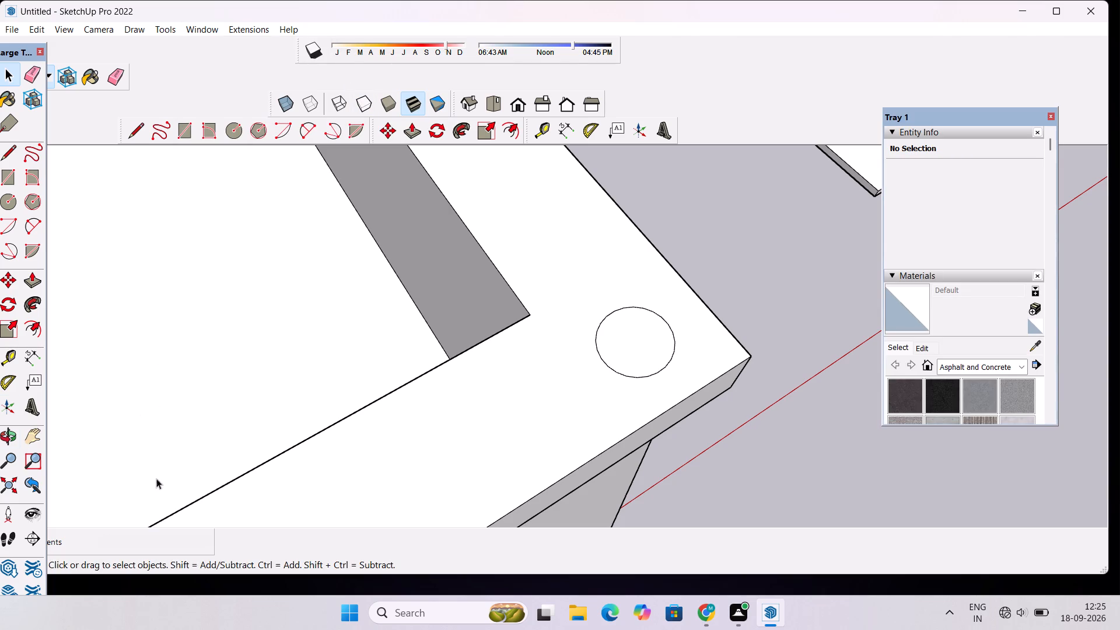
click(640, 307)
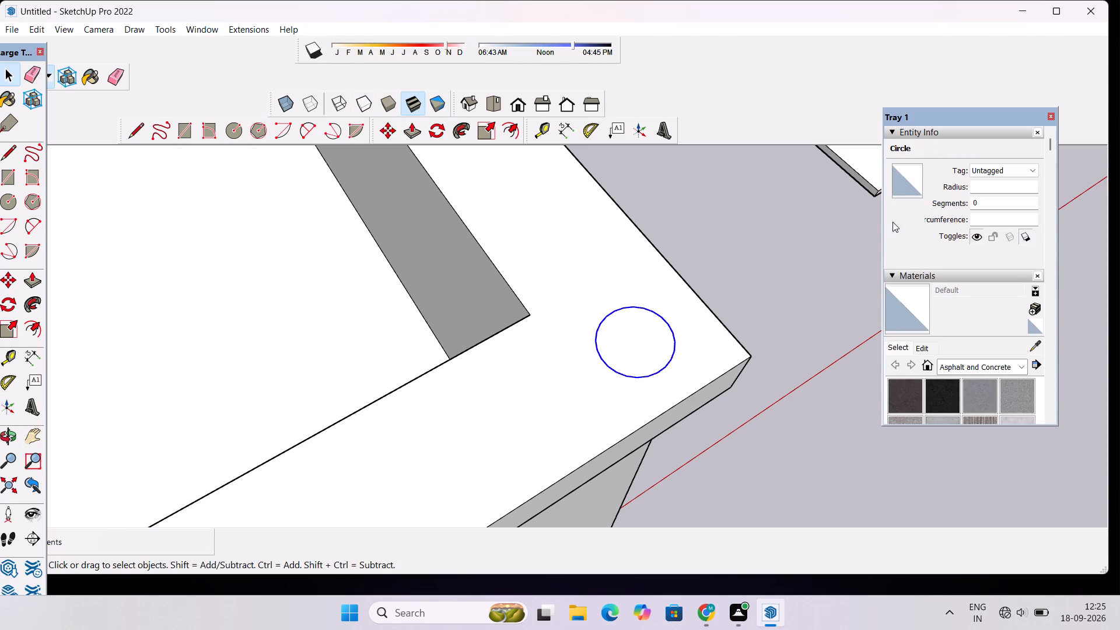
click(992, 199)
key(BackSpace)
key(BackSpace)
key(BackSpace)
key(BackSpace)
key(BackSpace)
key(BackSpace)
key(BackSpace)
key(BackSpace)
key(BackSpace)
key(BackSpace)
key(BackSpace)
text(60)
key(Return)
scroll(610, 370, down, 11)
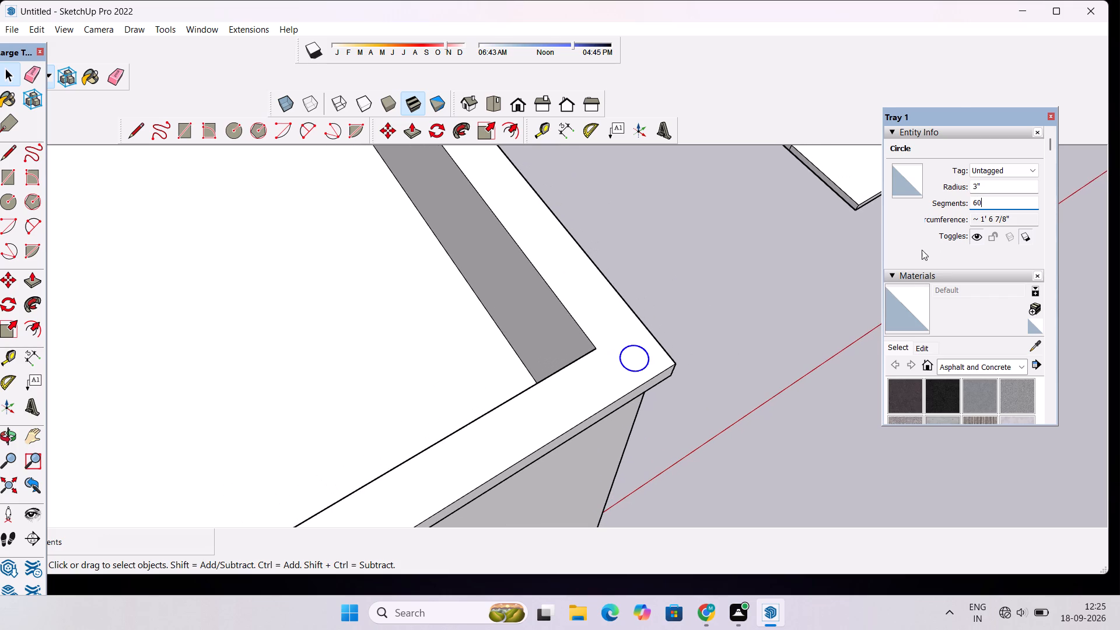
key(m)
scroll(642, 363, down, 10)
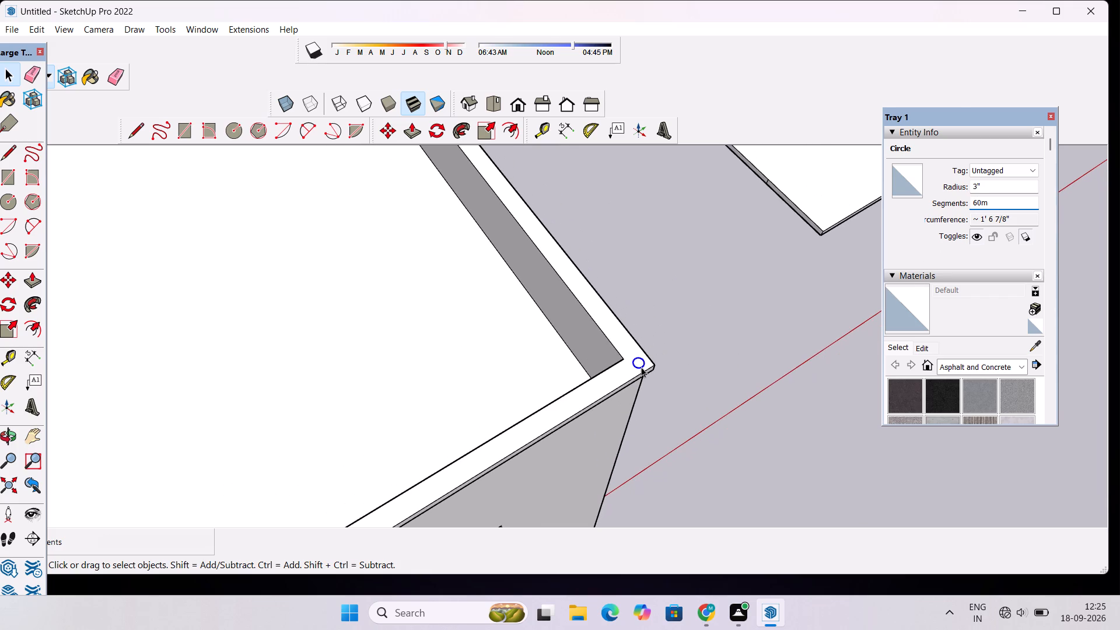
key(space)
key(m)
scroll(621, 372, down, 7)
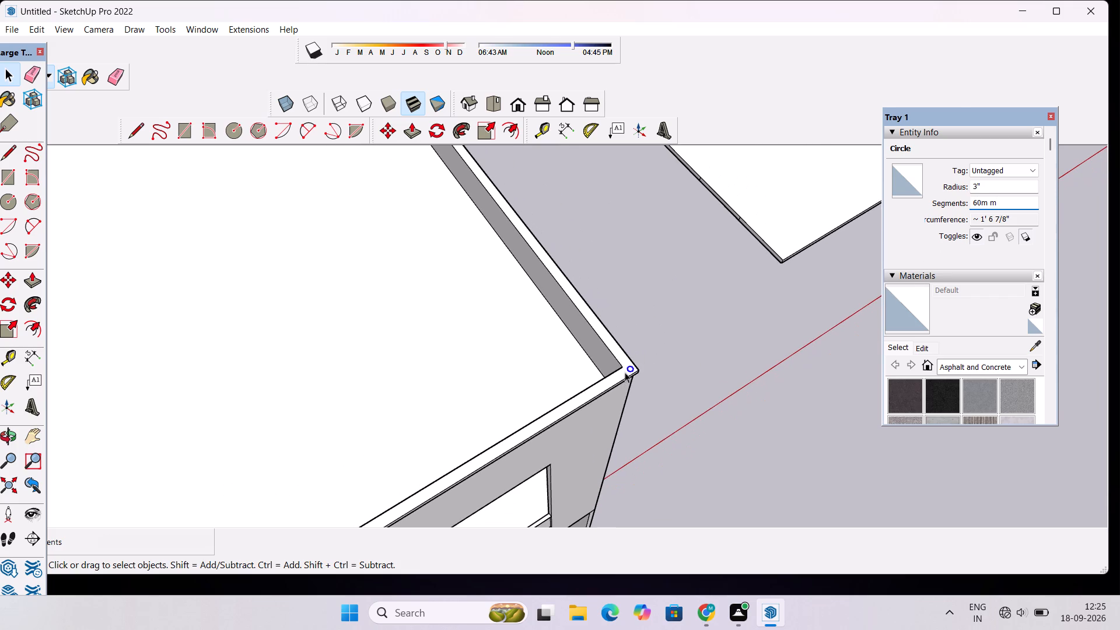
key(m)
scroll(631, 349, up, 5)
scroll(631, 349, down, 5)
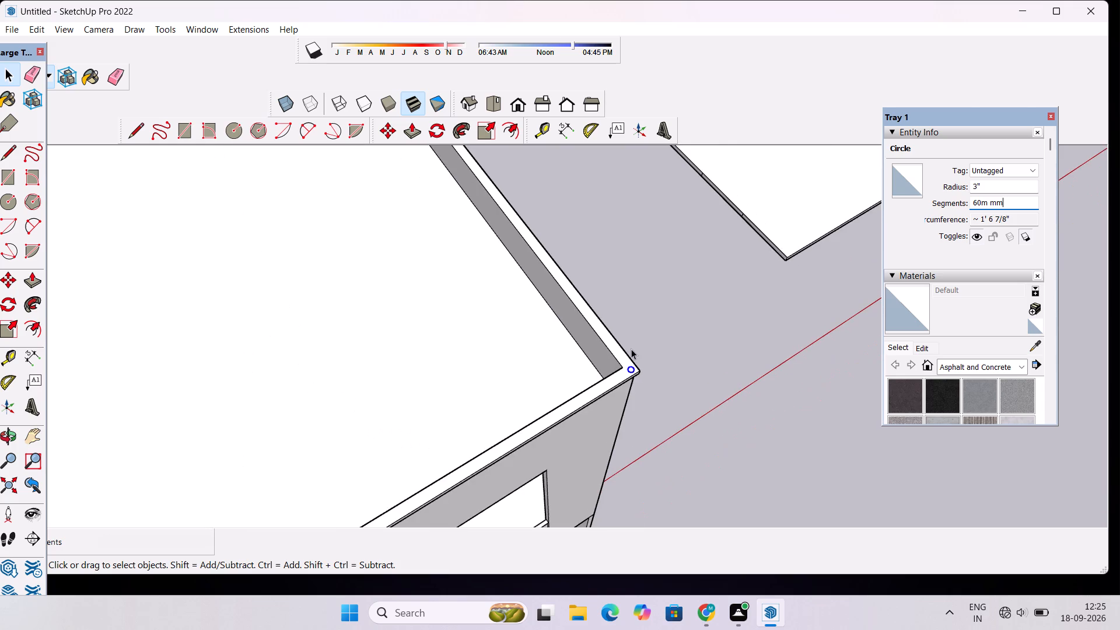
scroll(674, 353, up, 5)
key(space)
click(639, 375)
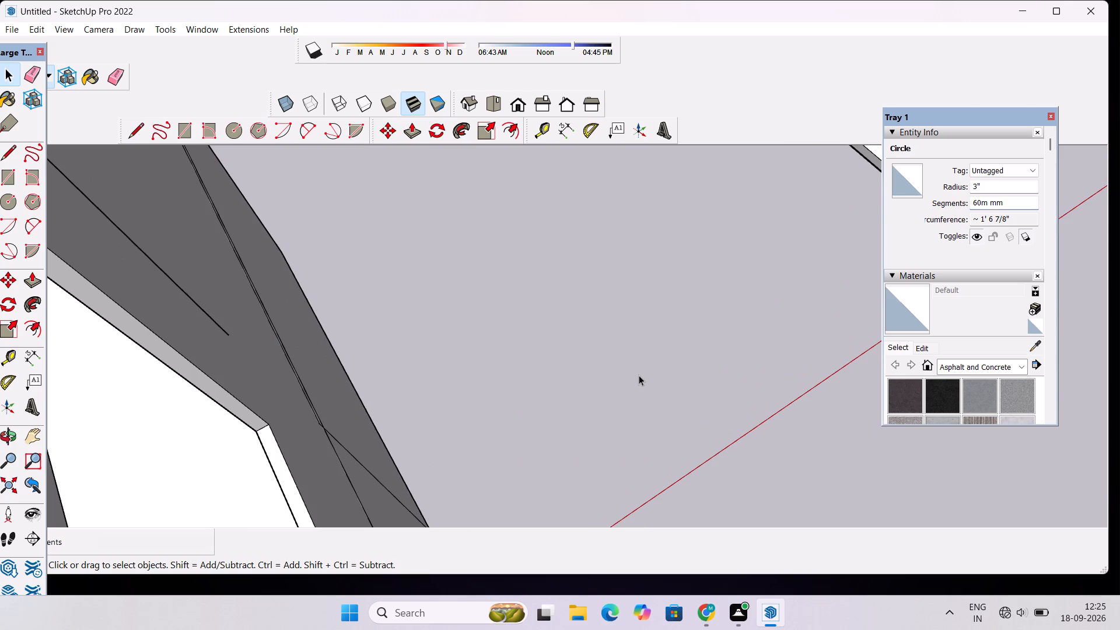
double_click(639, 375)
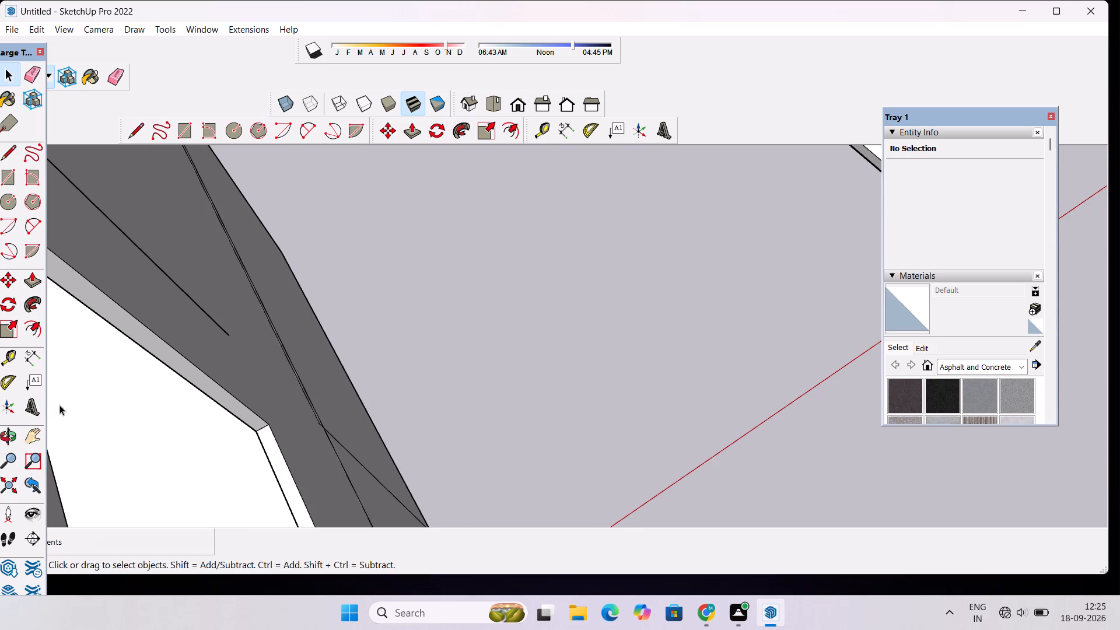
Examine the circle on the roof parapet's front corner and the walls around it from above.
click(8, 430)
scroll(333, 324, down, 8)
scroll(422, 306, up, 1)
scroll(437, 298, down, 3)
drag(422, 380, 366, 382)
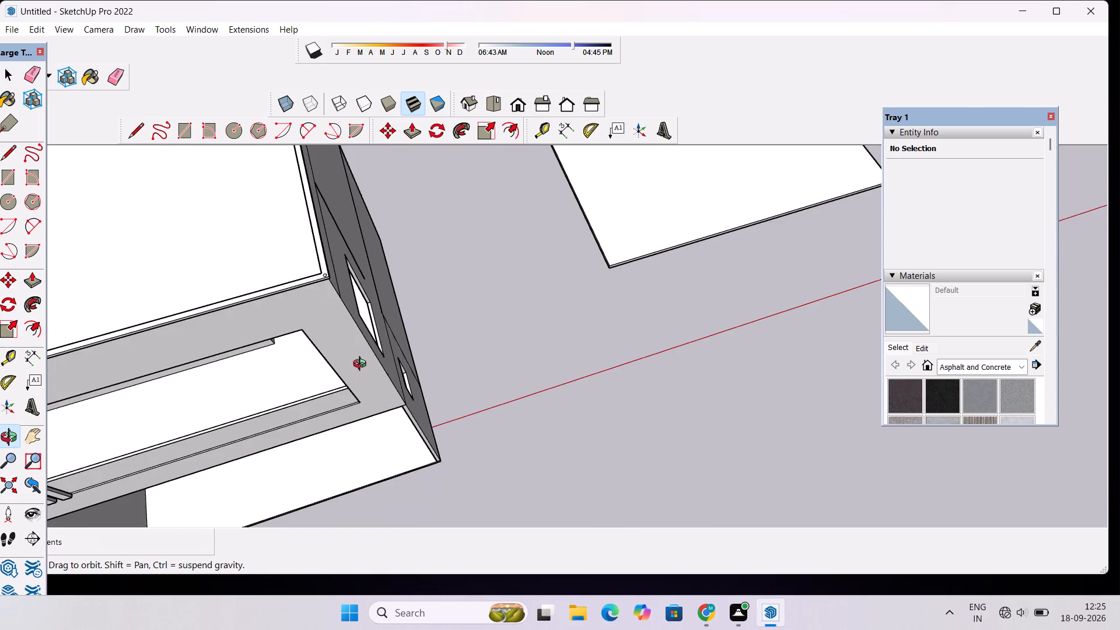
scroll(376, 345, down, 6)
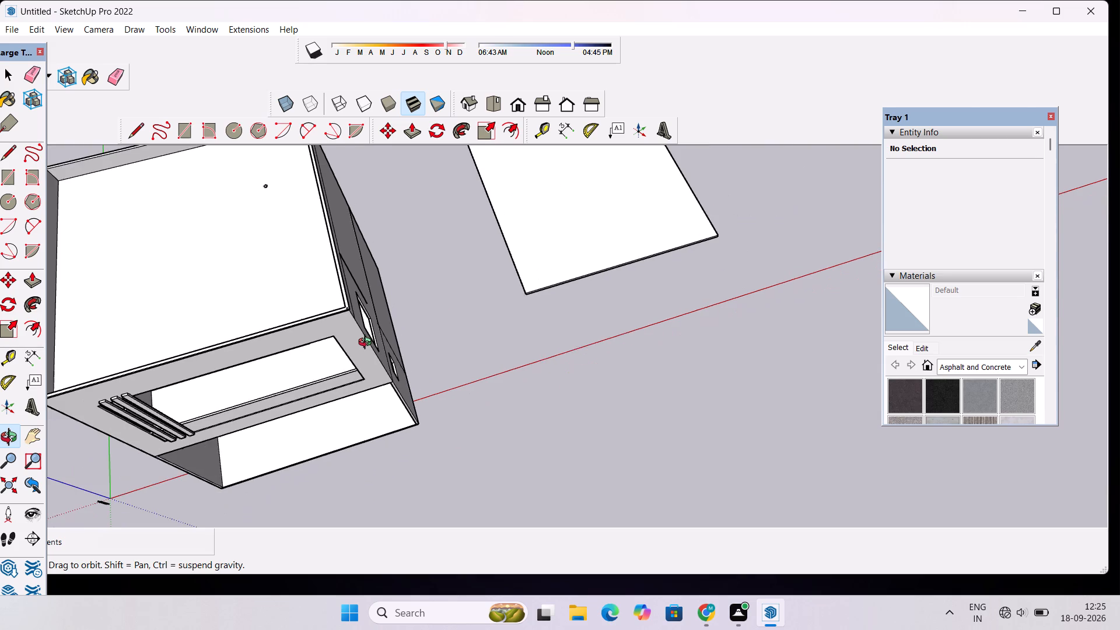
shift+drag(325, 360, 395, 391)
scroll(396, 359, up, 9)
shift+drag(473, 341, 510, 377)
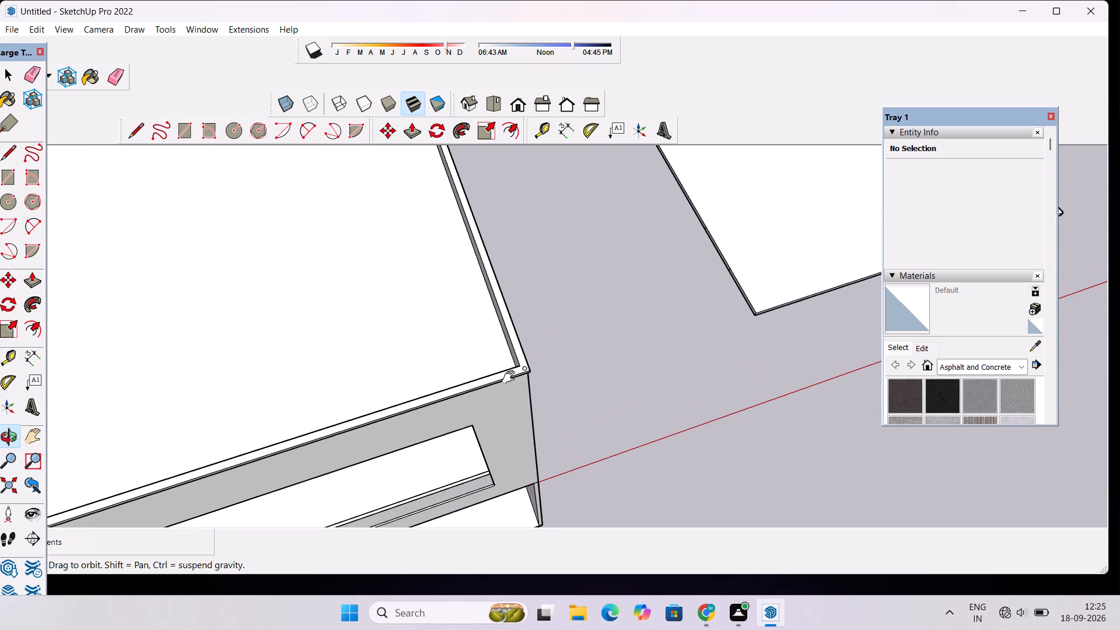
shift+scroll(514, 377, up, 8)
shift+drag(535, 374, 576, 419)
shift+scroll(576, 419, down, 4)
shift+scroll(572, 402, up, 4)
shift+drag(579, 422, 583, 435)
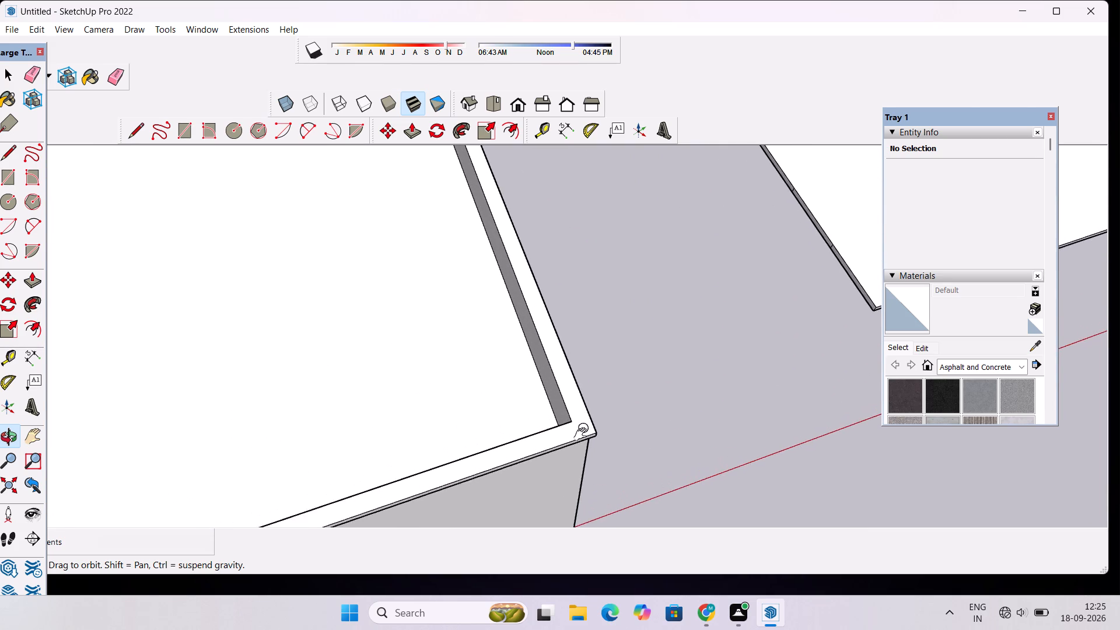
shift+drag(583, 435, 586, 447)
shift+scroll(586, 447, up, 4)
shift+drag(586, 447, 603, 427)
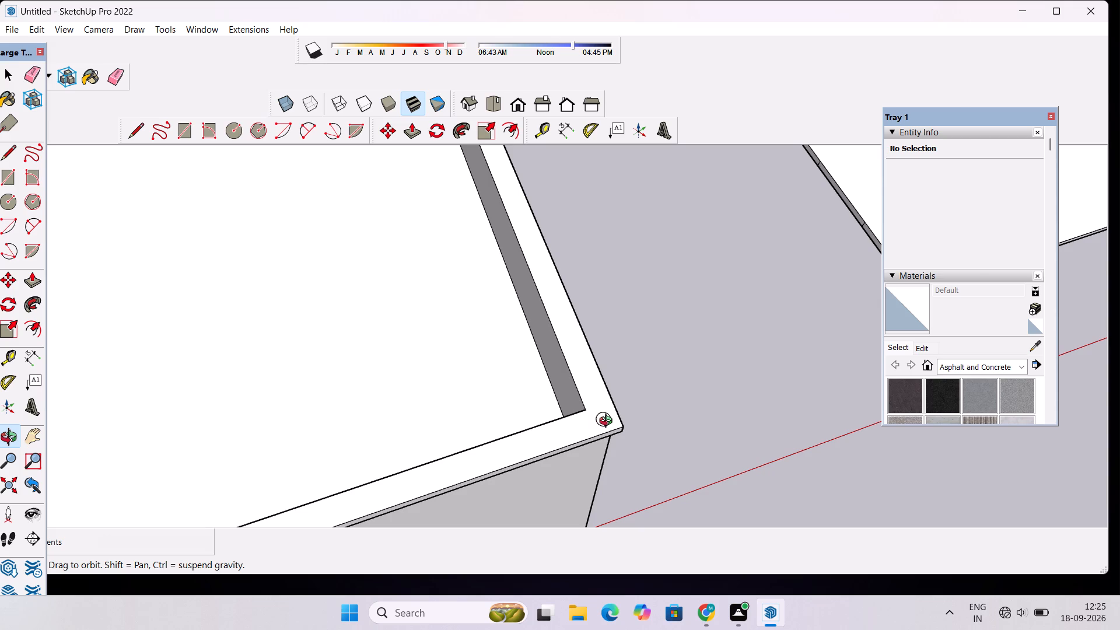
scroll(607, 423, down, 1)
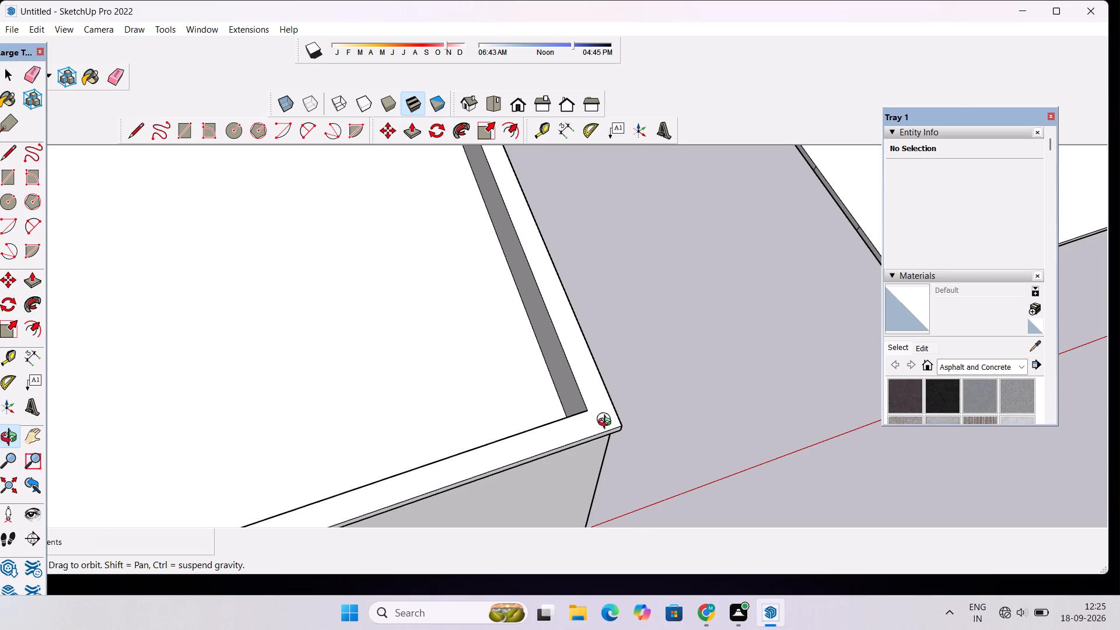
Copy the parapet corner circle about 89' 5" along the front parapet to the other front corner, beside the slats.
scroll(607, 423, down, 1)
shift+drag(602, 423, 611, 446)
shift+scroll(611, 446, up, 3)
shift+drag(611, 446, 632, 414)
shift+scroll(632, 414, up, 4)
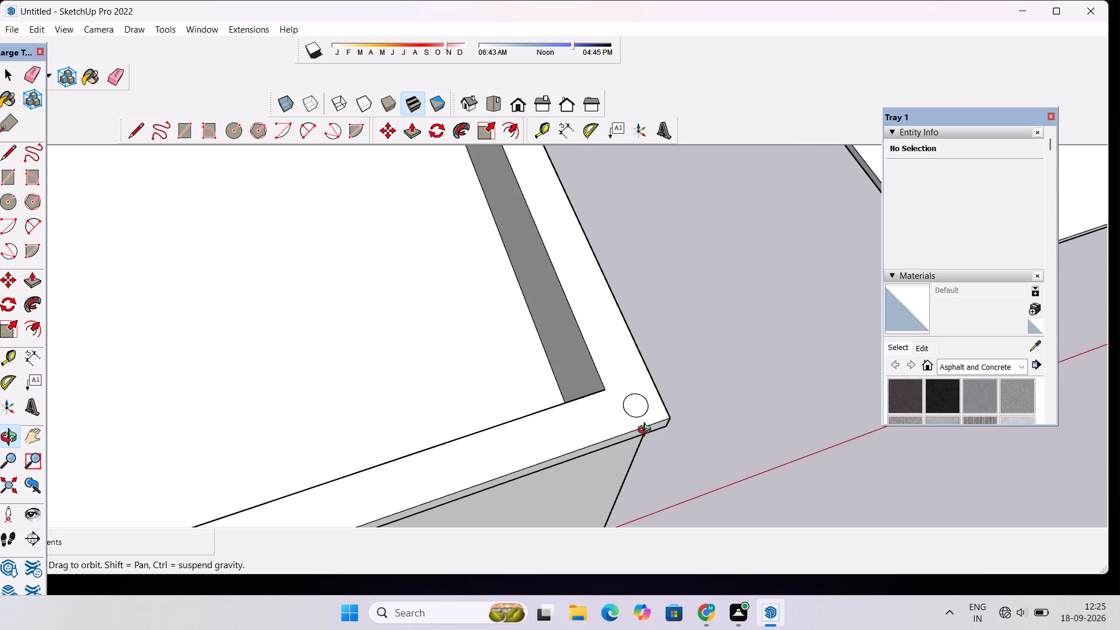
key(m)
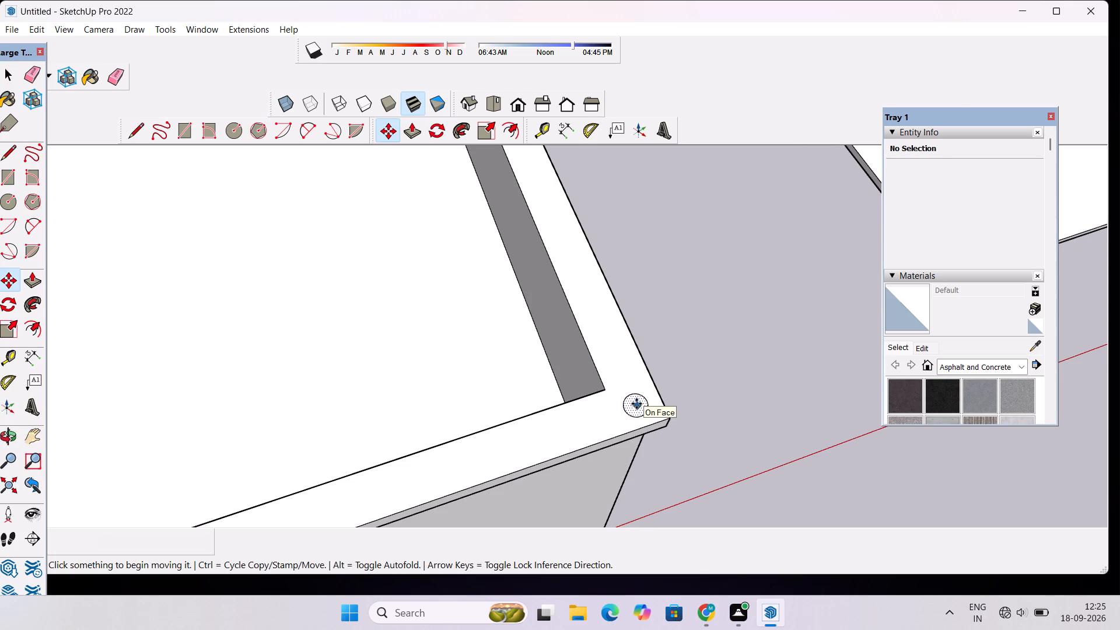
click(633, 398)
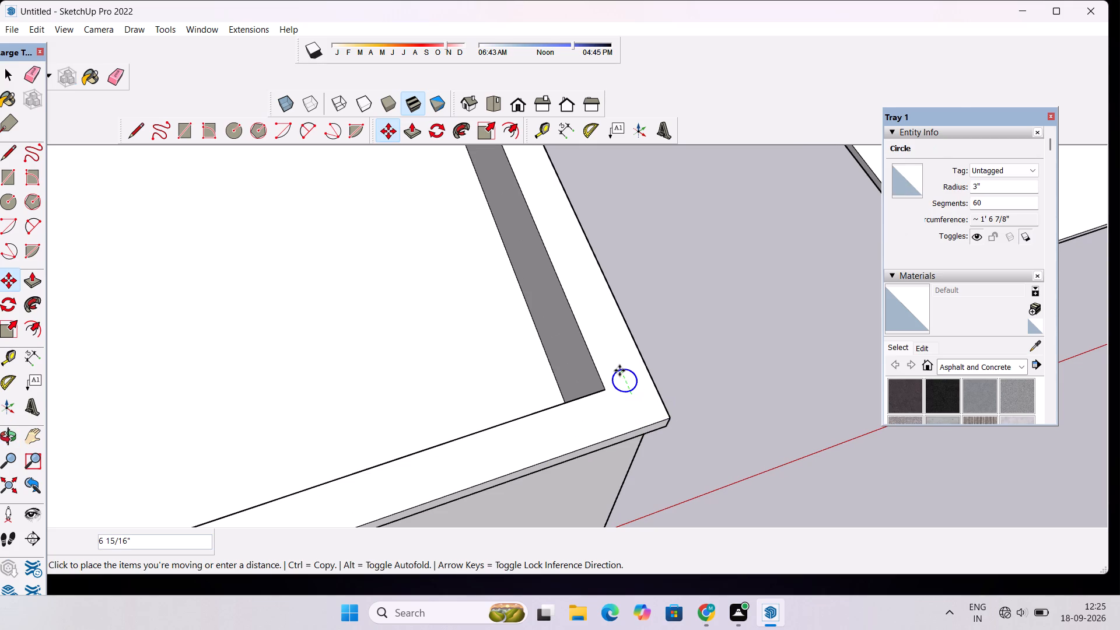
scroll(619, 372, down, 13)
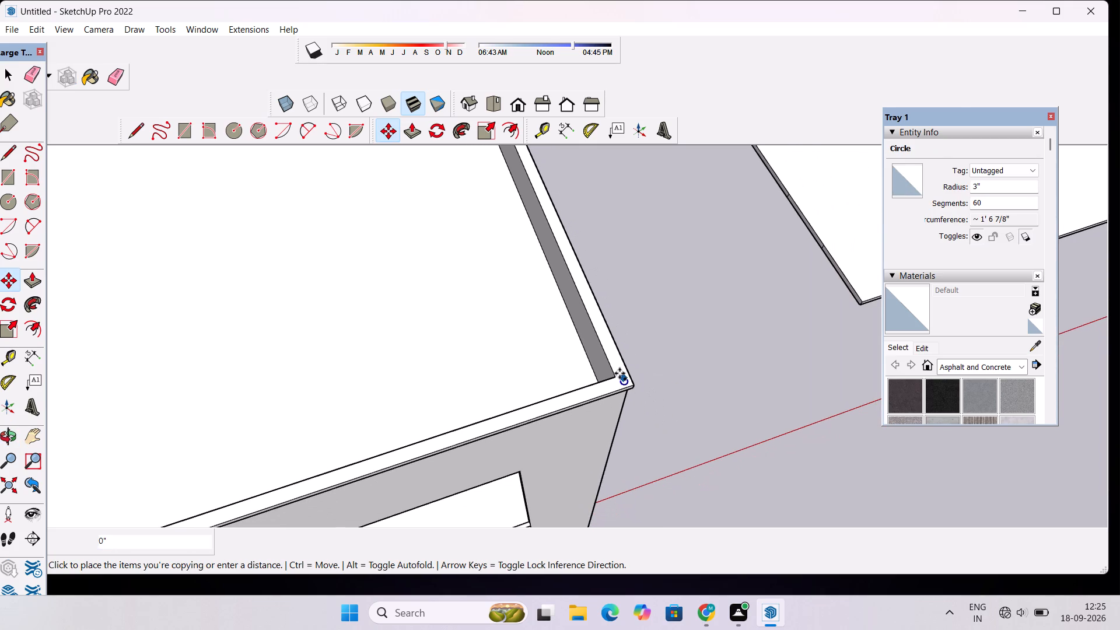
scroll(621, 376, down, 10)
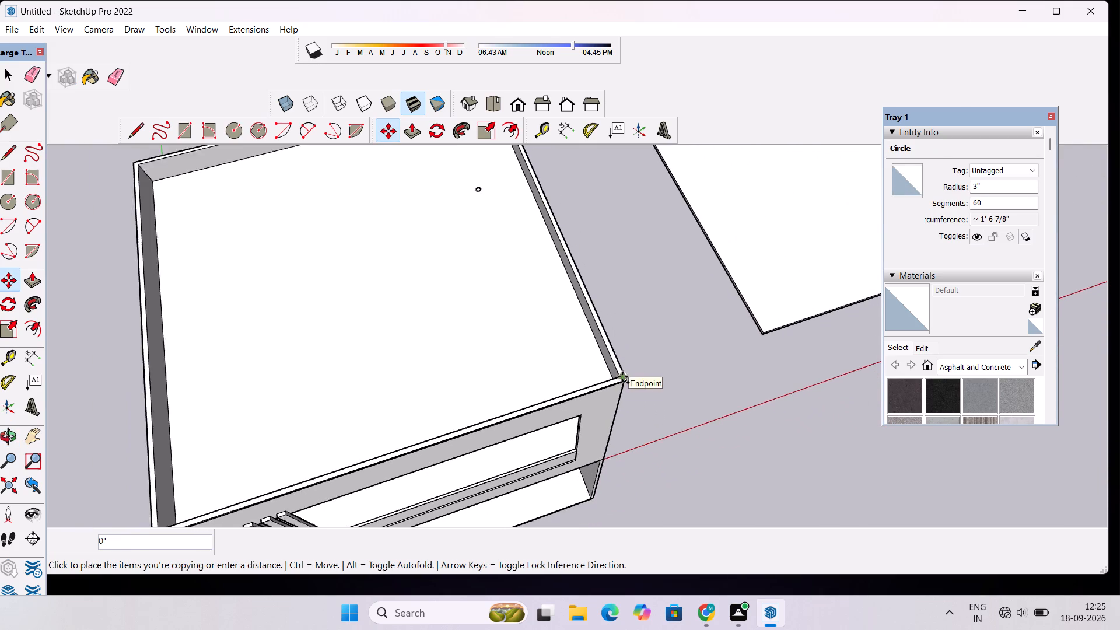
scroll(622, 377, down, 3)
scroll(304, 422, down, 4)
scroll(226, 495, up, 13)
scroll(412, 420, up, 7)
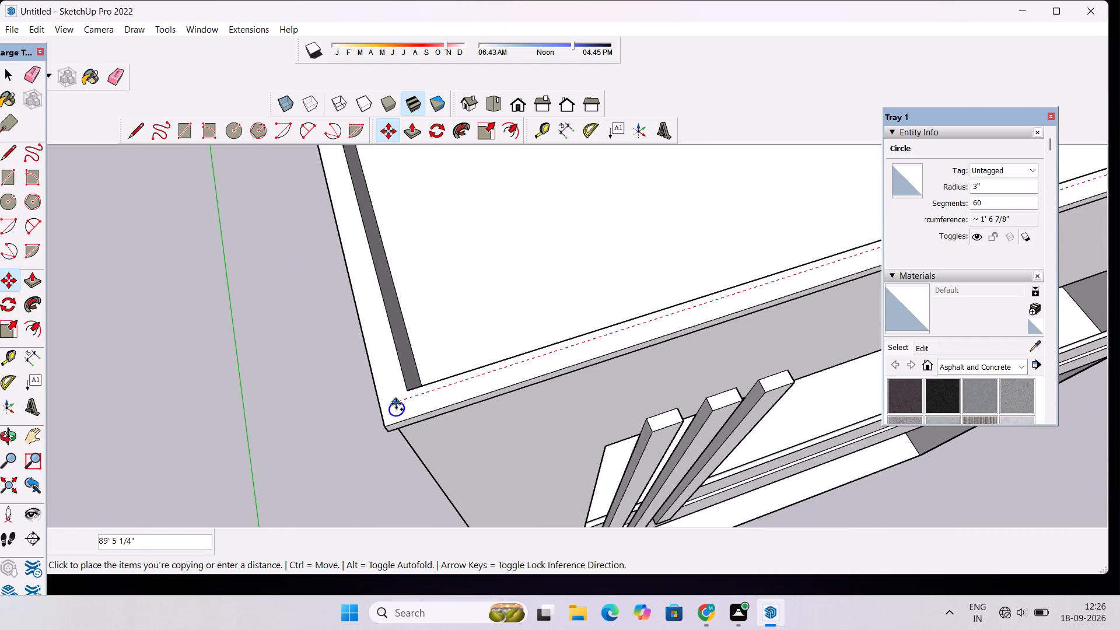
scroll(396, 404, up, 8)
click(396, 404)
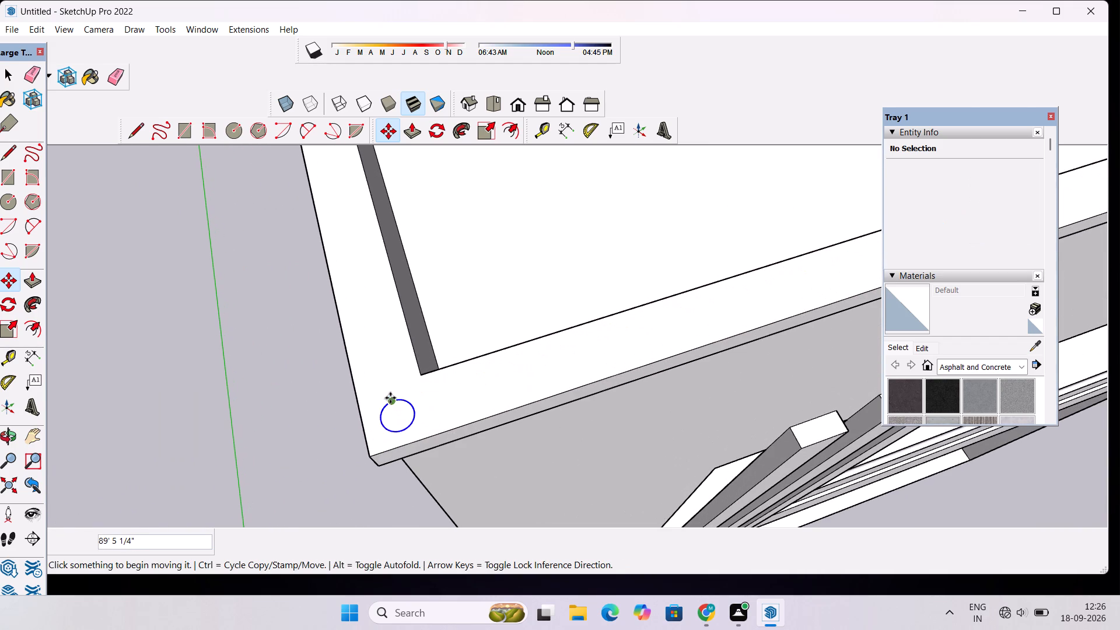
Copy the circle at the slat-side front corner about 91' 5" along the side parapet to the back corner.
click(390, 398)
scroll(377, 376, down, 18)
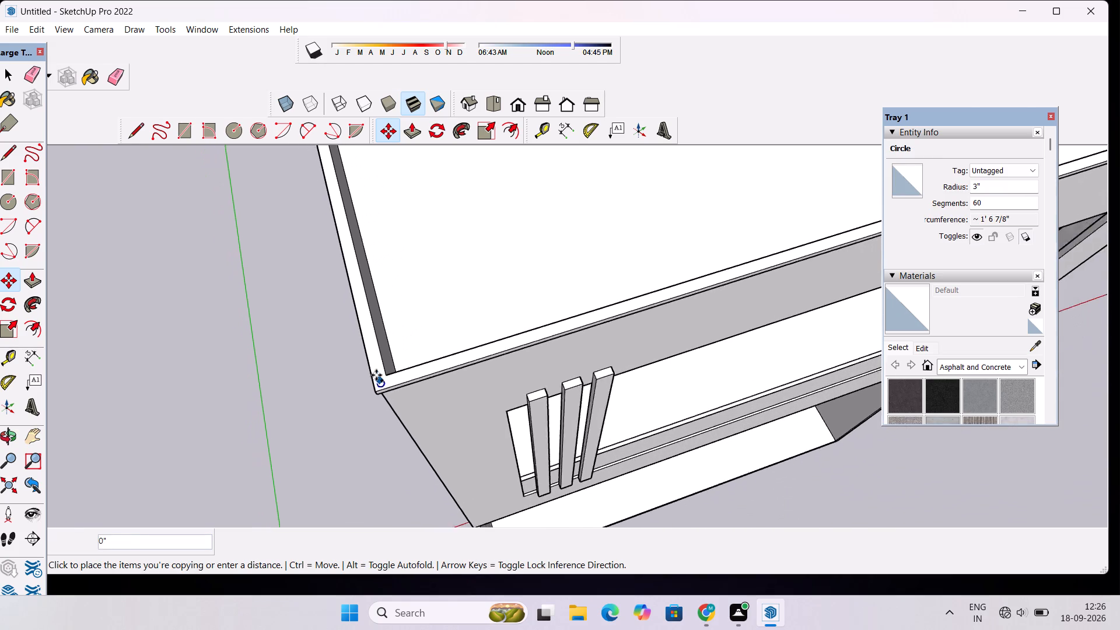
scroll(379, 342, down, 18)
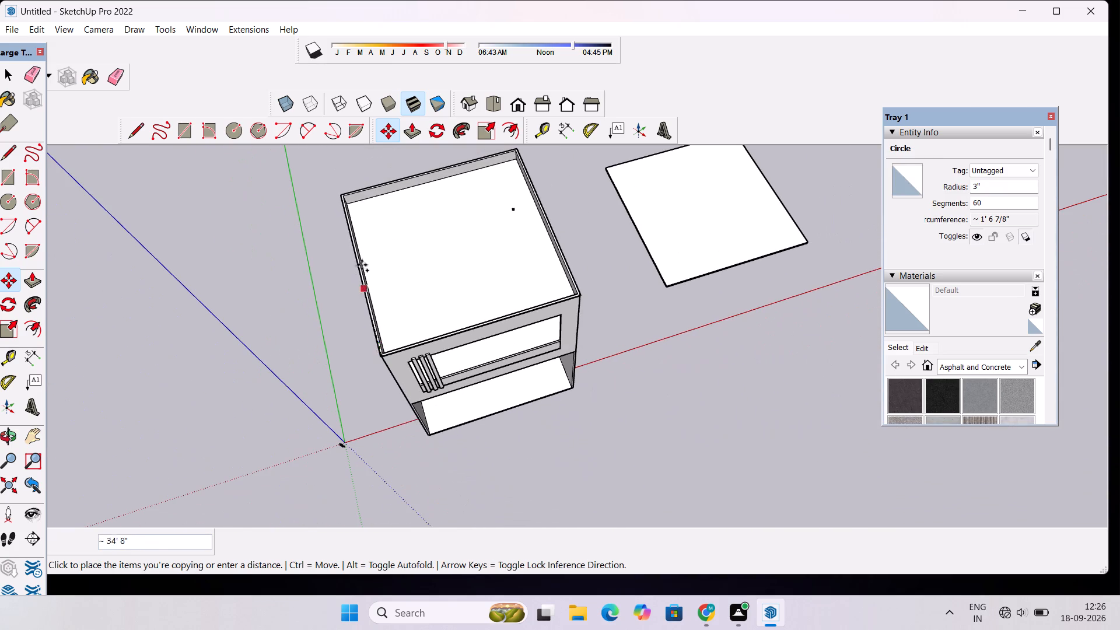
scroll(323, 172, up, 19)
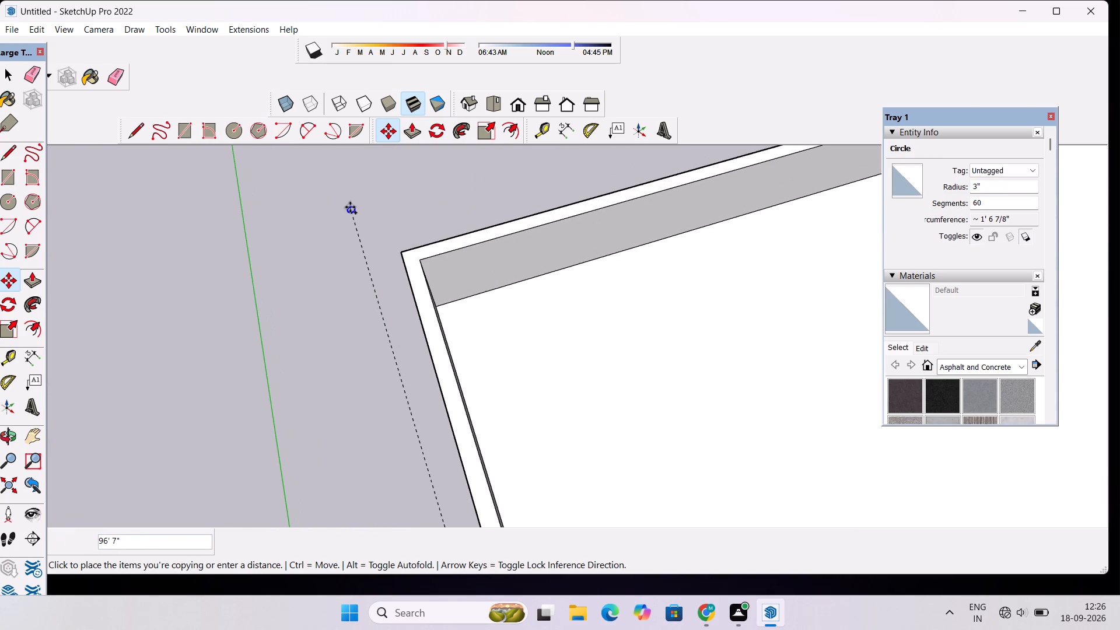
scroll(407, 252, up, 8)
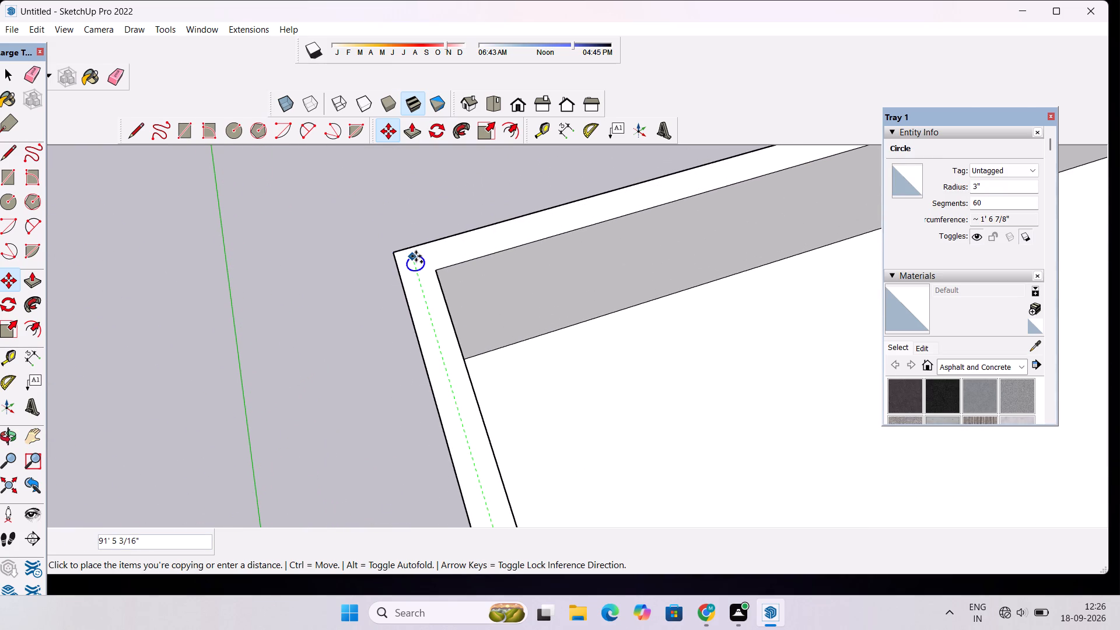
click(416, 256)
Copy the back corner circle about 89' 5" along the back parapet to the remaining back corner.
click(423, 262)
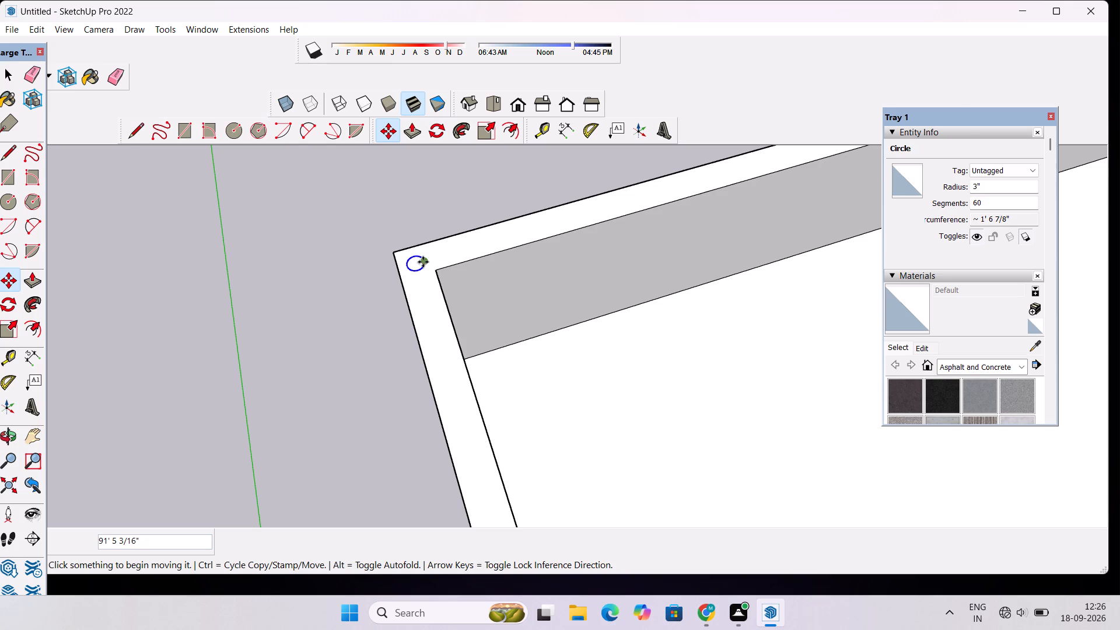
scroll(328, 261, down, 8)
scroll(411, 231, down, 10)
scroll(411, 232, up, 1)
scroll(411, 232, down, 3)
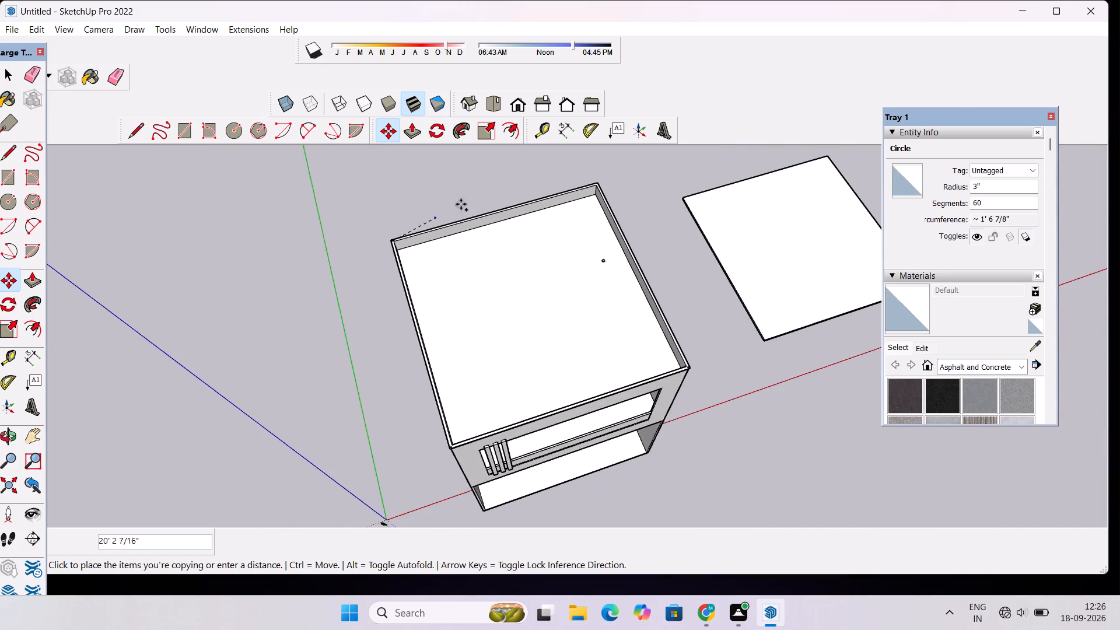
scroll(578, 170, up, 15)
scroll(587, 181, down, 2)
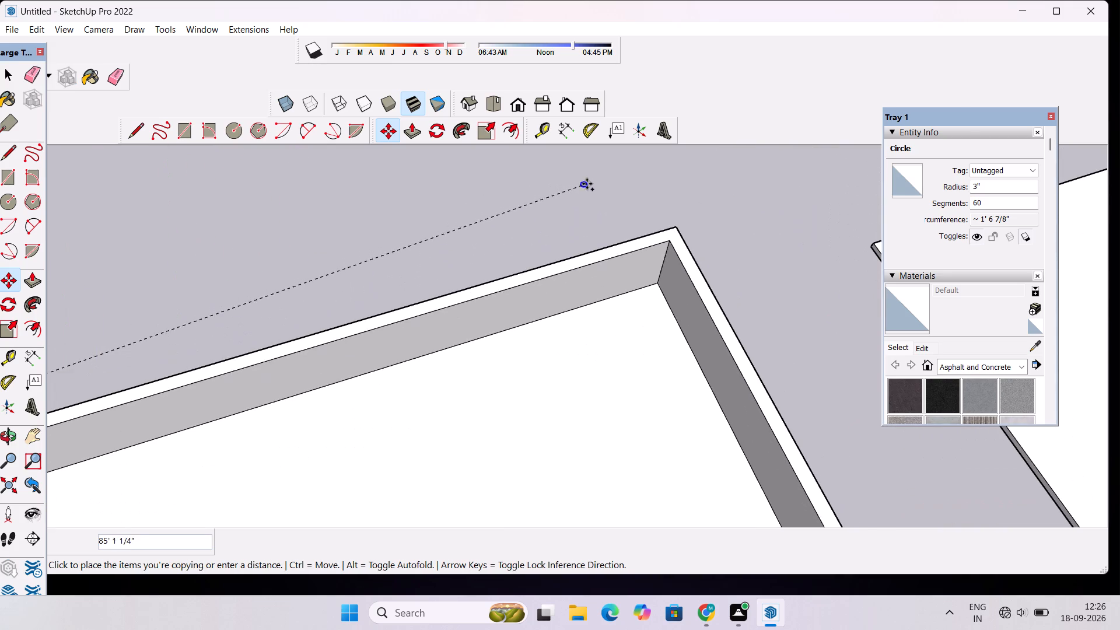
scroll(660, 237, up, 10)
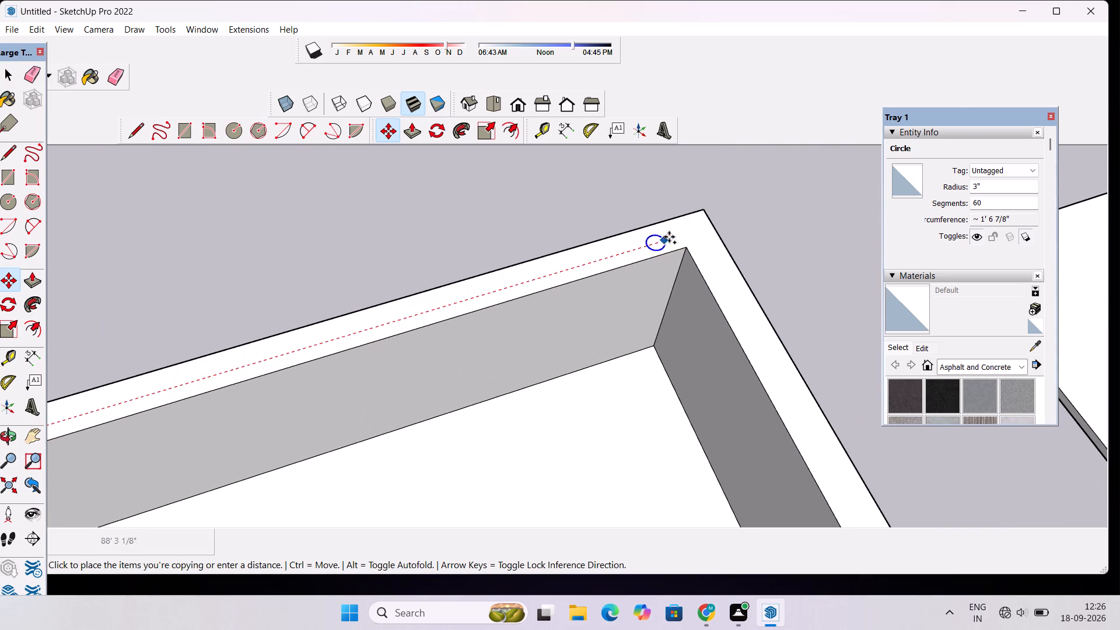
click(704, 229)
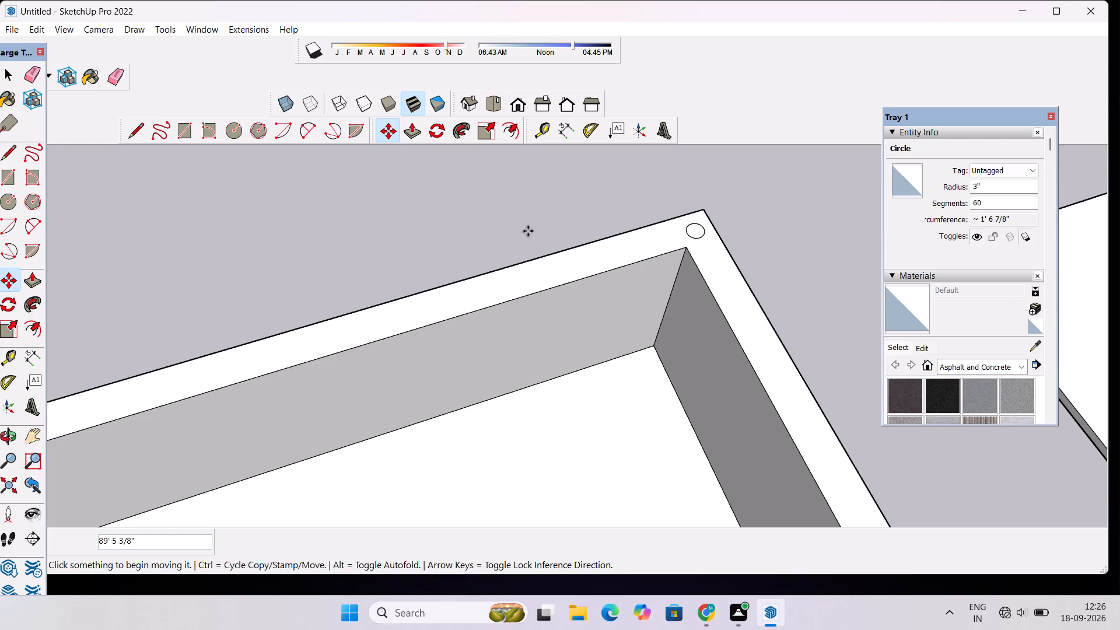
key(space)
Erase the stray circle on the roof surface inside the parapet.
scroll(375, 215, down, 18)
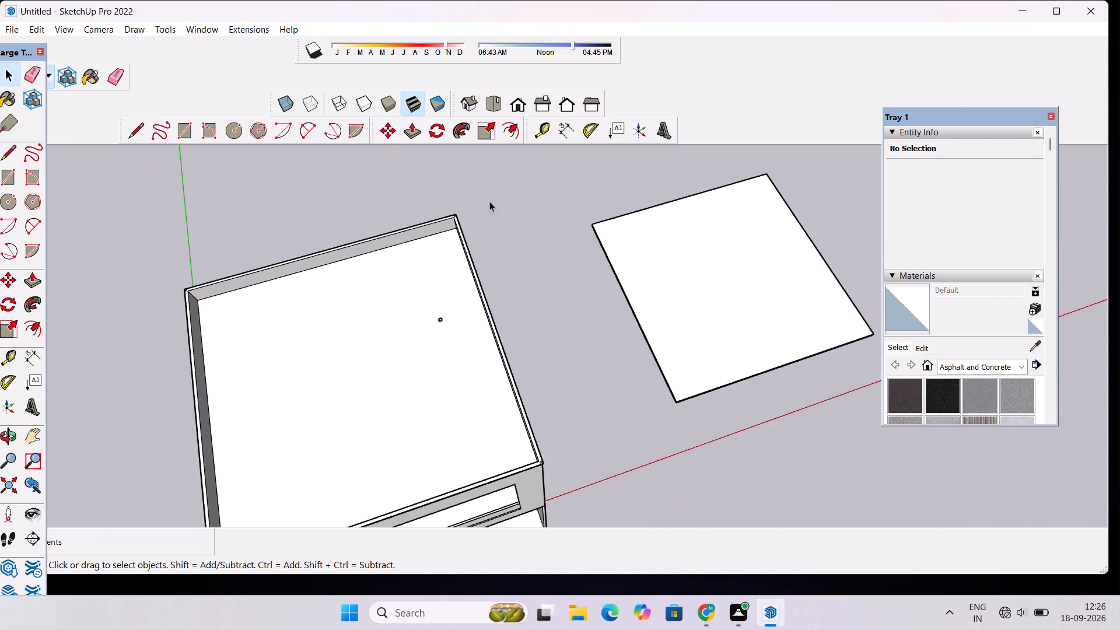
scroll(519, 199, down, 2)
scroll(515, 419, up, 3)
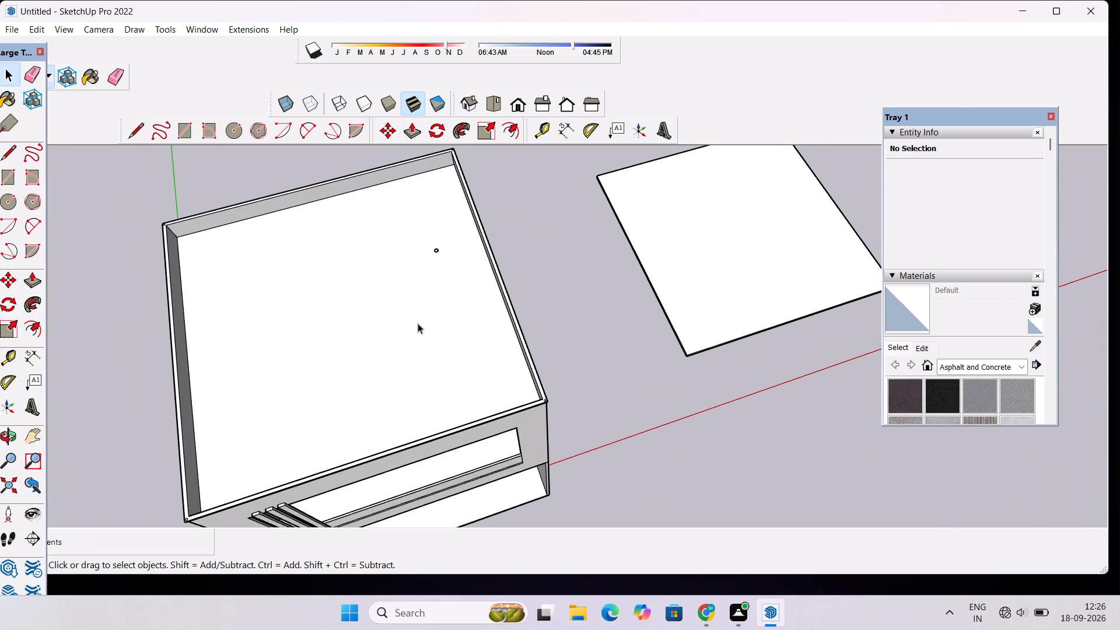
scroll(412, 265, up, 14)
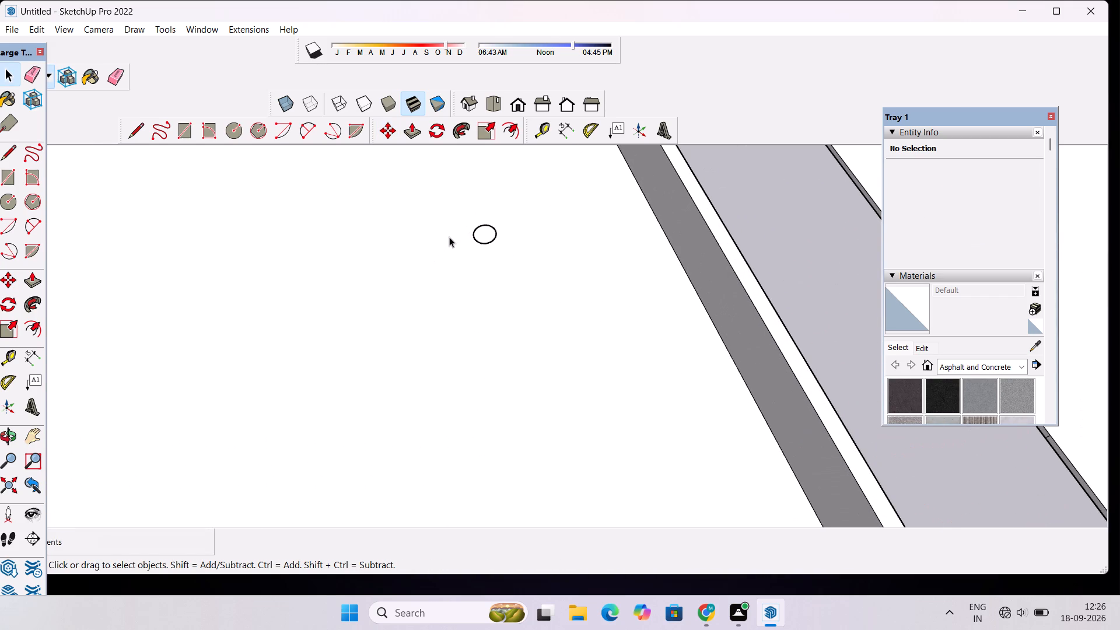
key(e)
drag(489, 214, 489, 242)
scroll(395, 223, down, 16)
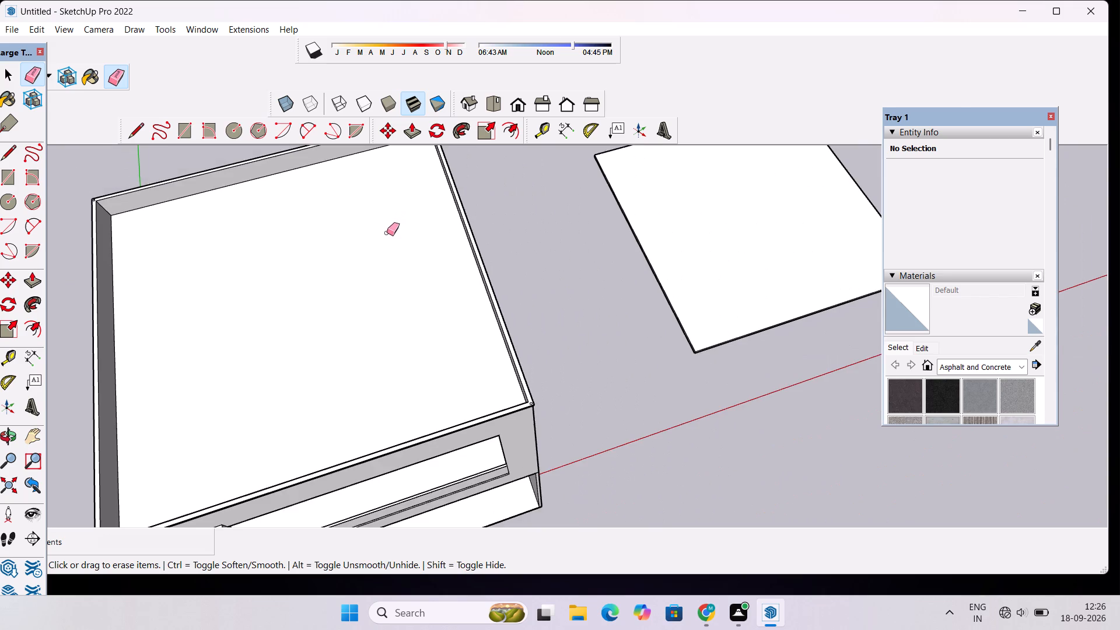
Draw an 11' vertical line up from the centre of the circle at the parapet's front corner away from the slats.
scroll(499, 373, up, 17)
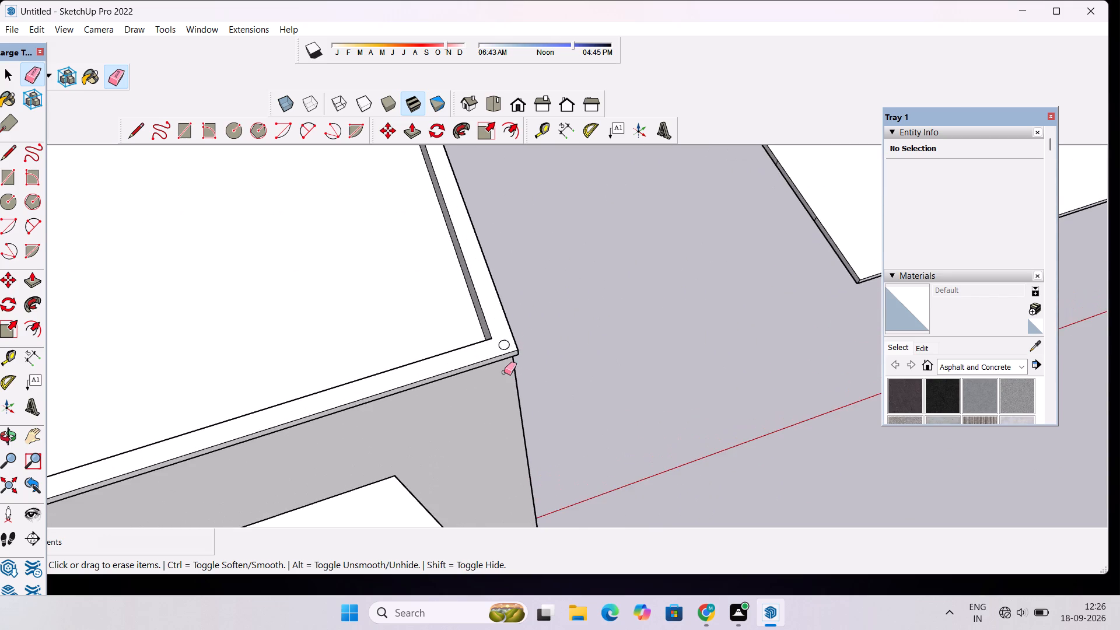
scroll(504, 372, up, 5)
key(l)
scroll(503, 389, up, 4)
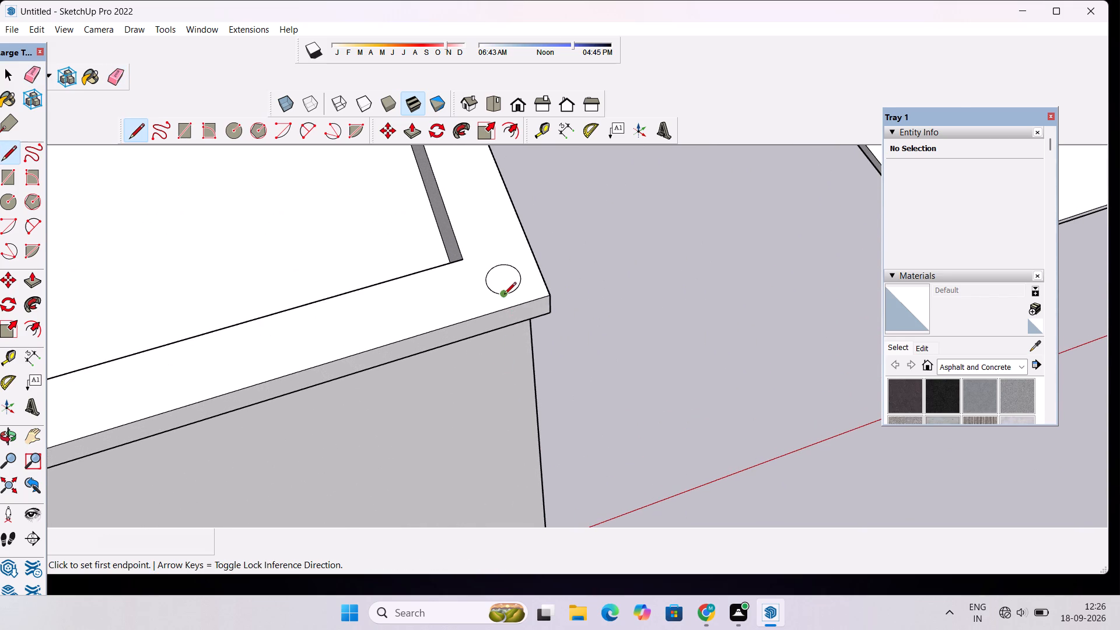
click(503, 279)
scroll(501, 249, down, 5)
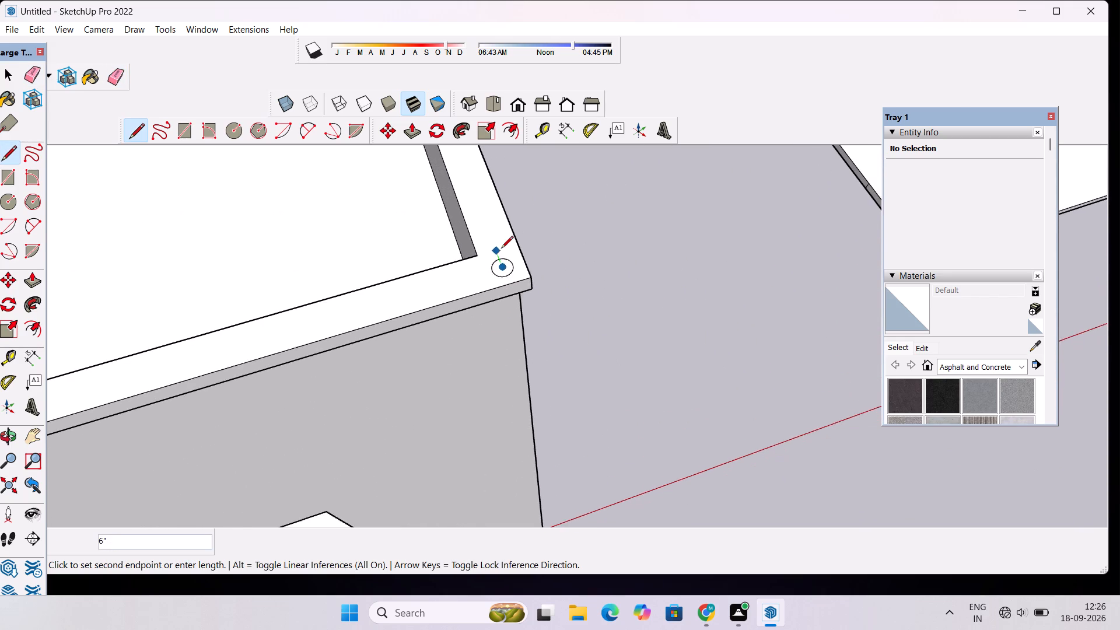
scroll(501, 249, down, 9)
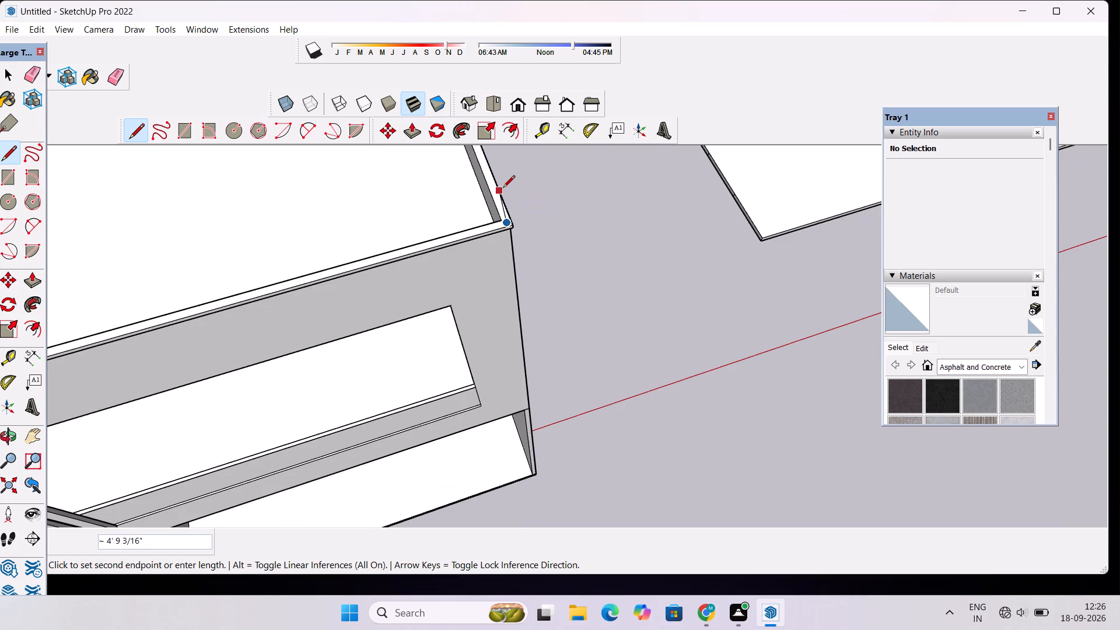
scroll(503, 188, down, 4)
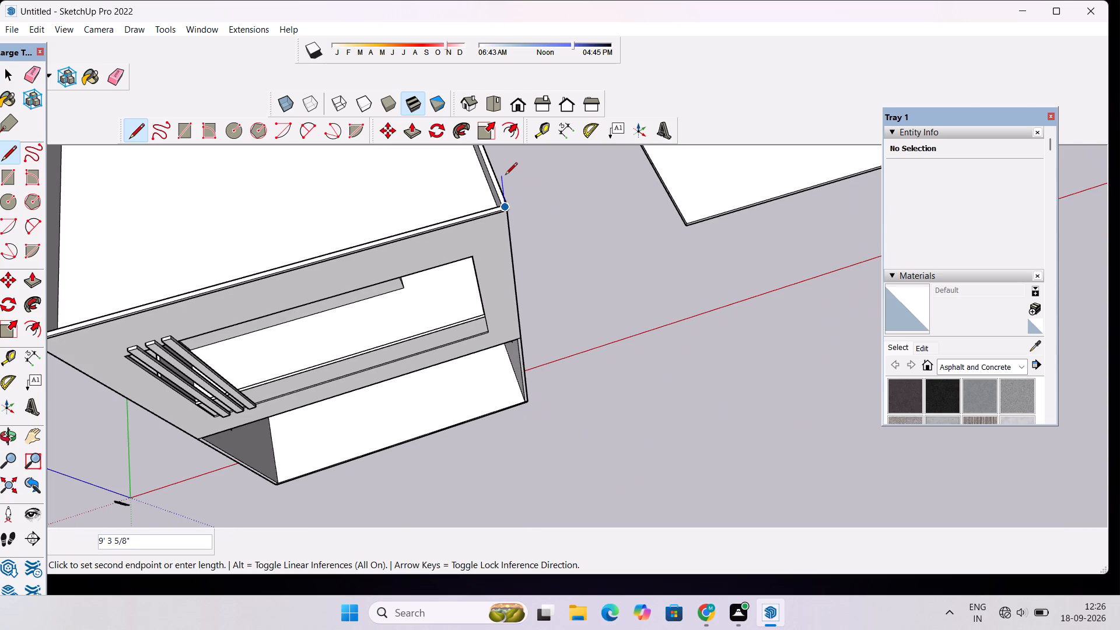
text(11')
key(Return)
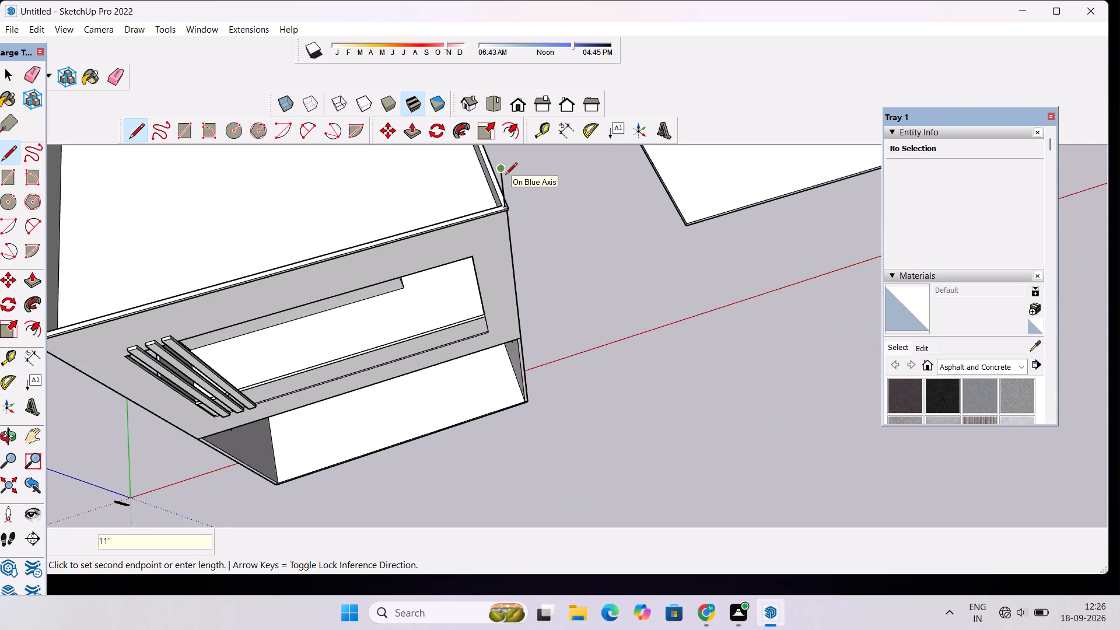
scroll(631, 182, down, 2)
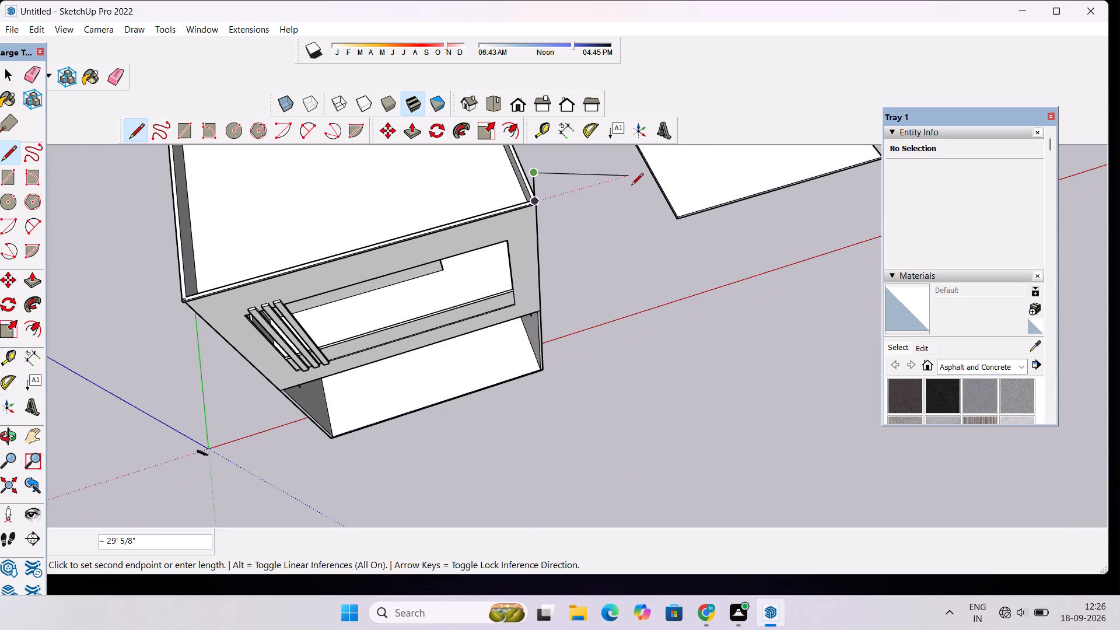
key(space)
Draw an 11' vertical line up from the centre of the circle at the parapet's front corner beside the slats.
key(l)
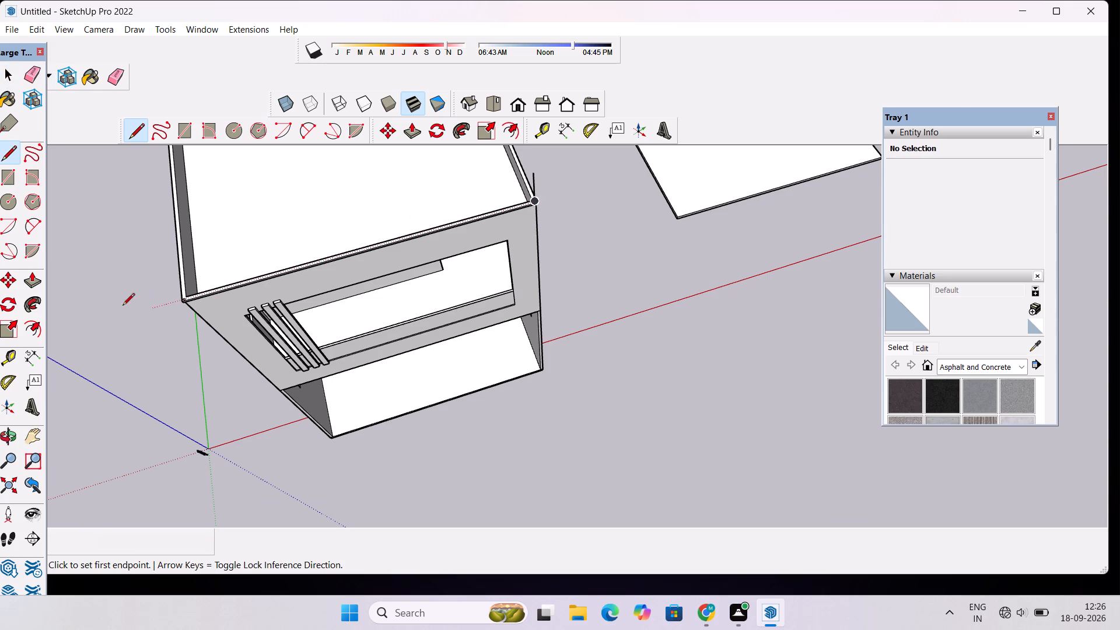
scroll(176, 311, up, 15)
scroll(165, 294, down, 3)
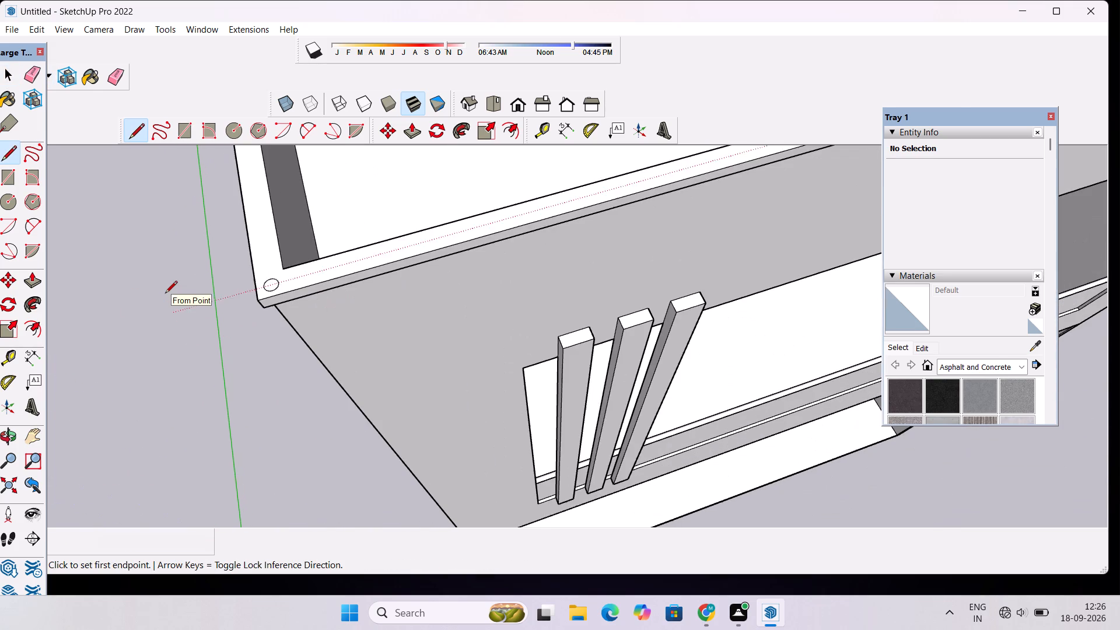
scroll(279, 296, up, 11)
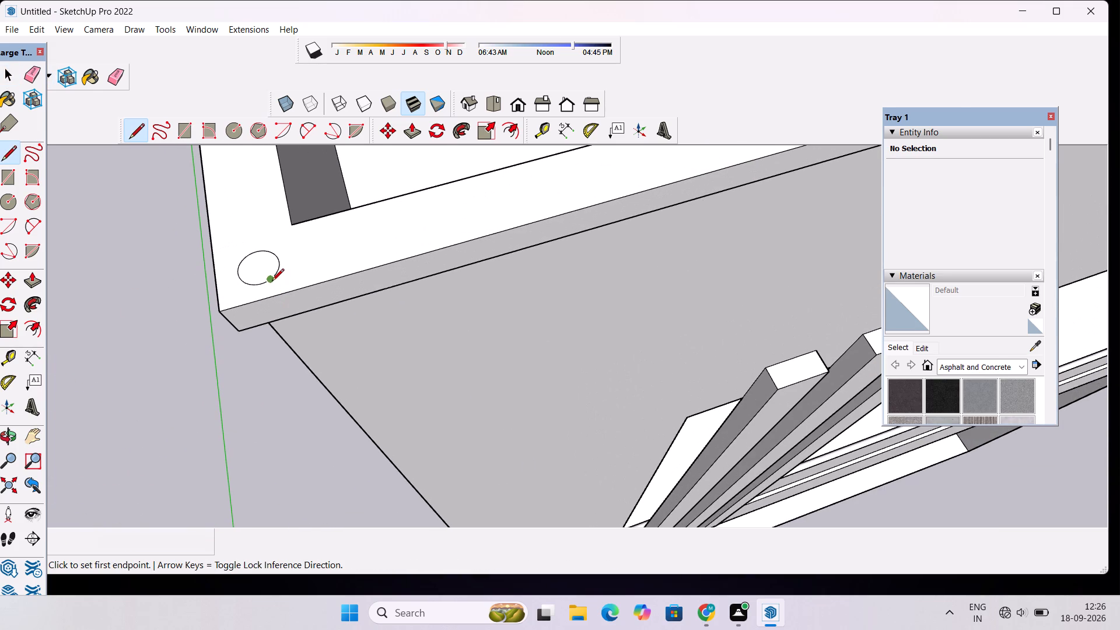
click(256, 269)
scroll(254, 258, down, 5)
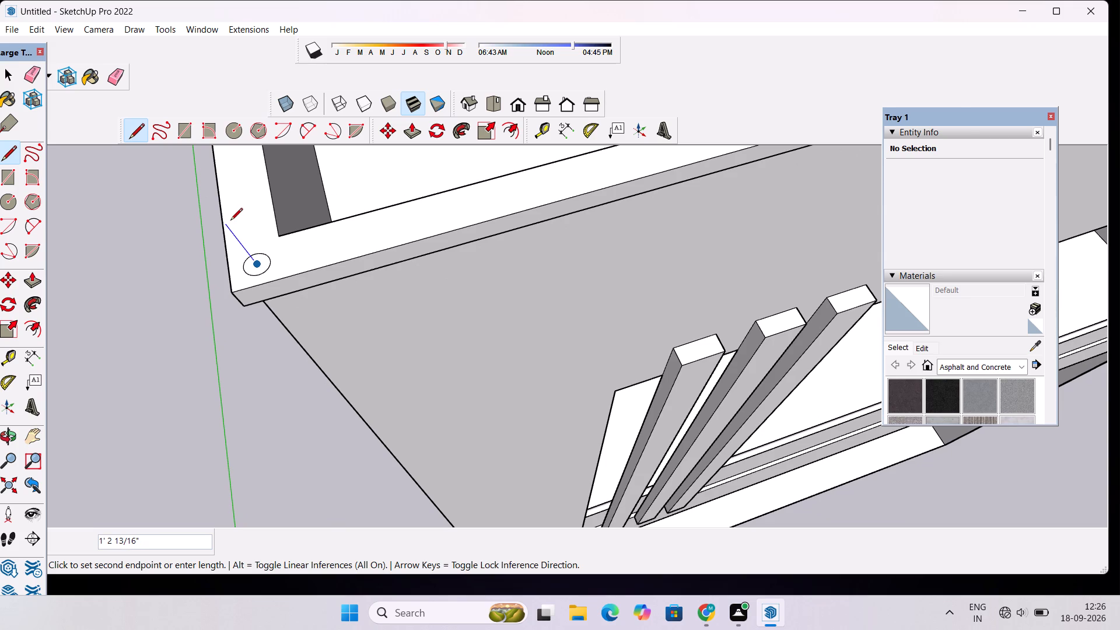
text(11')
key(Return)
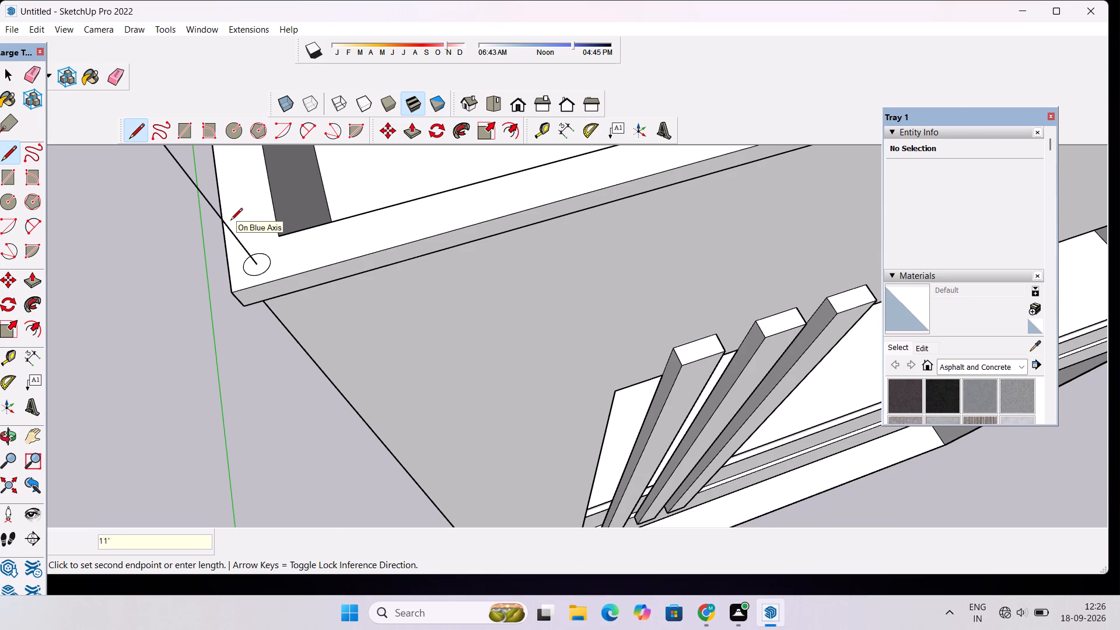
key(space)
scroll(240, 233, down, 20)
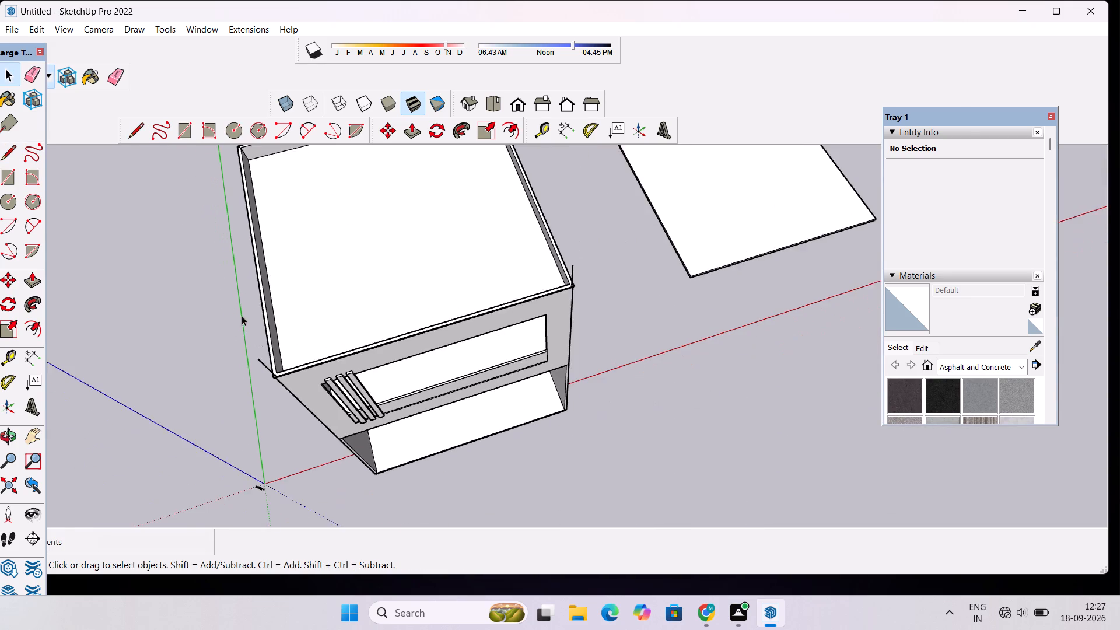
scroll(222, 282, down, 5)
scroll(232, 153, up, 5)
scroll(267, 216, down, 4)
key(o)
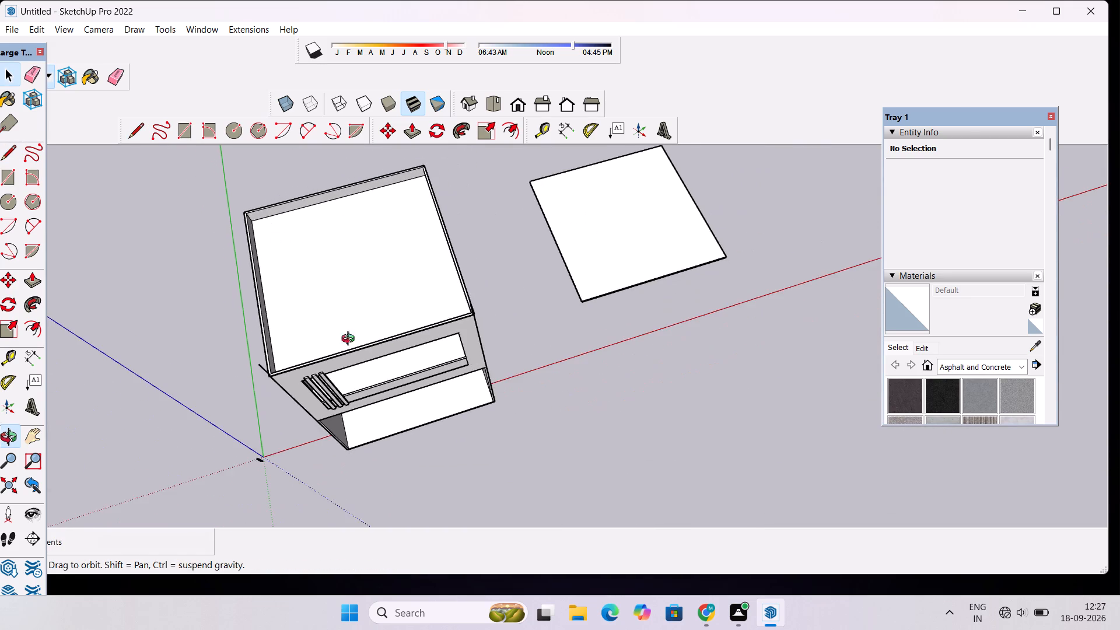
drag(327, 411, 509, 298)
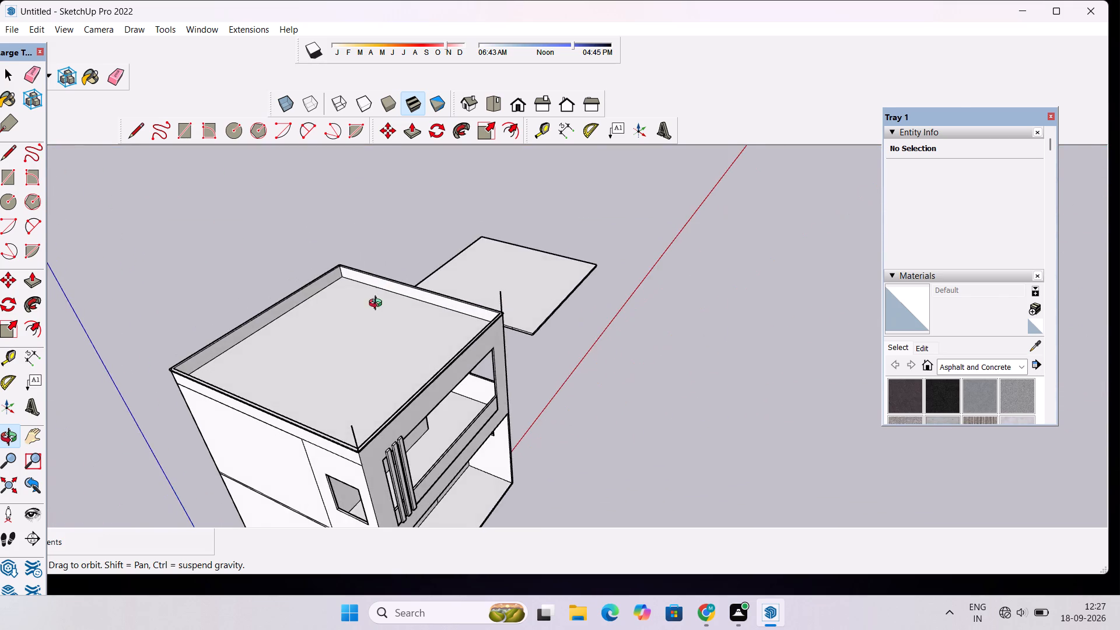
Draw an 11' vertical line up from the centre of the circle at the parapet's back corner on the slatted side.
scroll(342, 307, down, 7)
scroll(244, 344, up, 11)
drag(243, 345, 267, 395)
scroll(269, 386, up, 7)
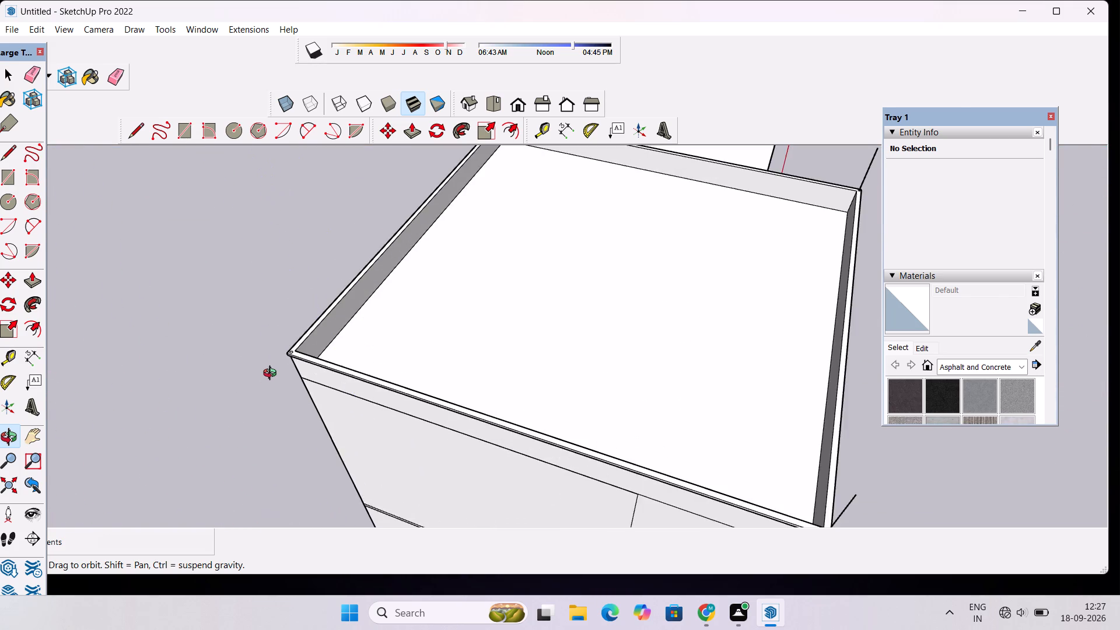
scroll(272, 374, up, 3)
drag(285, 356, 299, 402)
scroll(342, 326, up, 1)
shift+drag(334, 317, 328, 342)
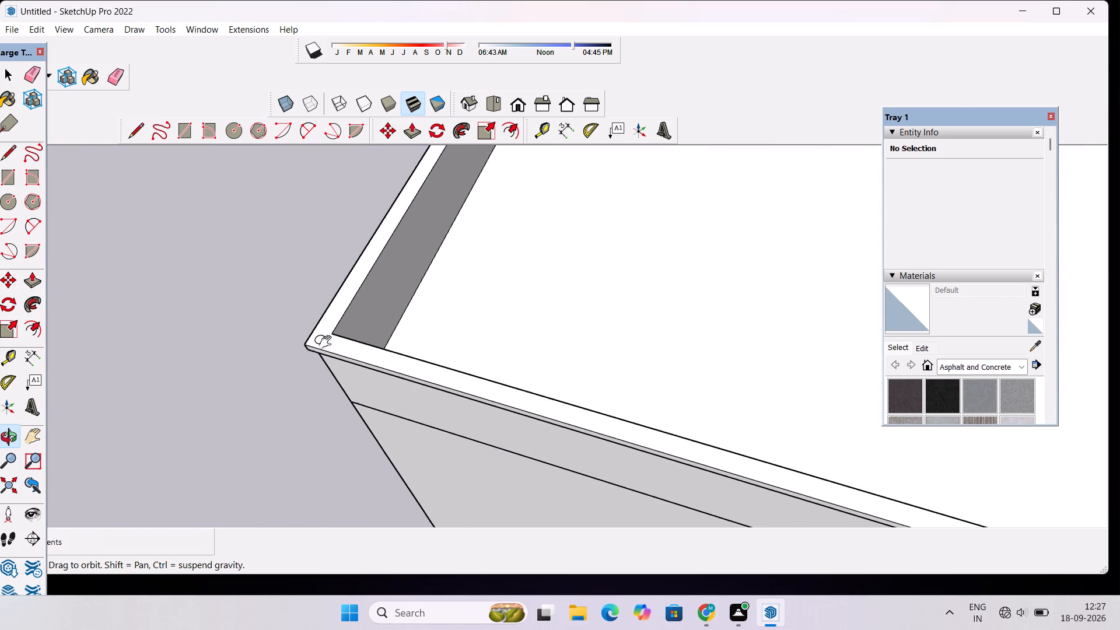
shift+drag(328, 342, 318, 352)
shift+scroll(313, 354, up, 4)
shift+drag(311, 354, 299, 365)
scroll(299, 365, up, 3)
key(l)
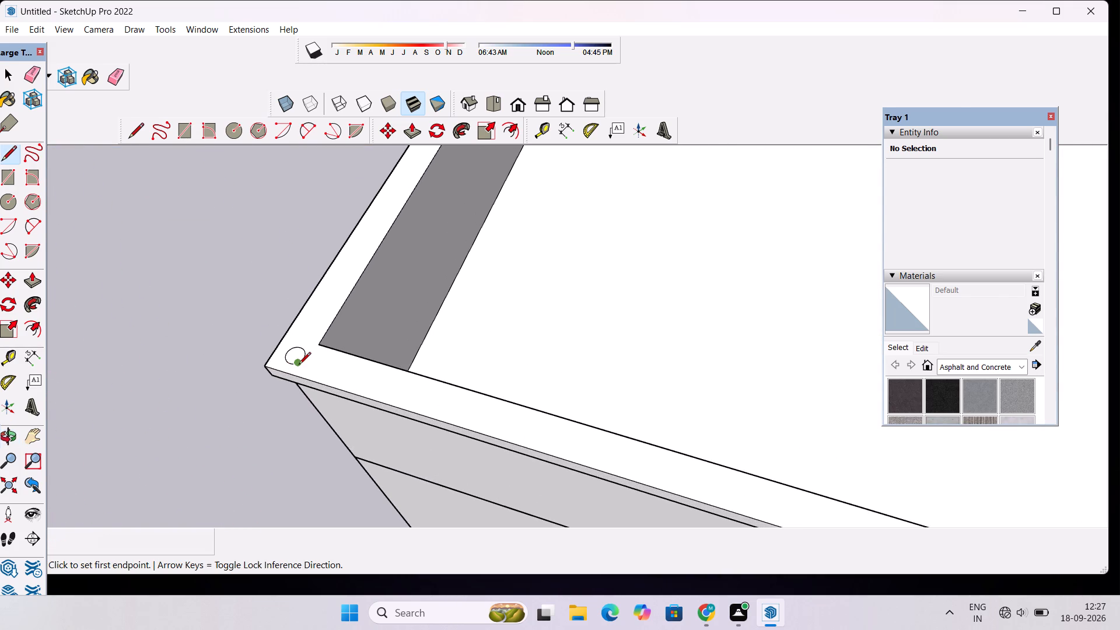
scroll(299, 365, up, 4)
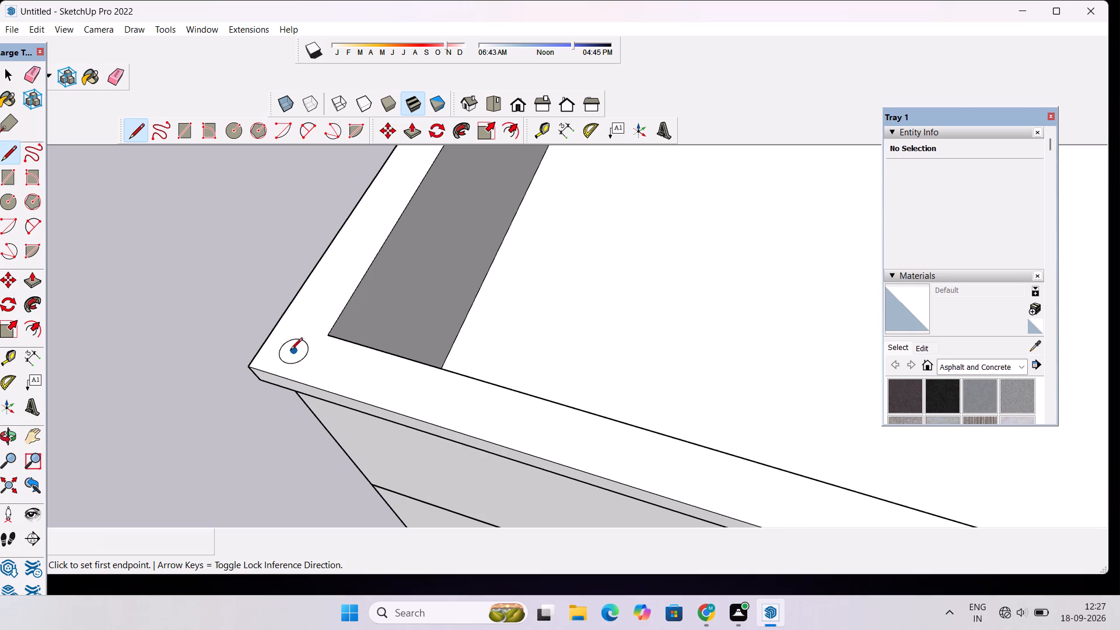
click(292, 351)
scroll(257, 288, down, 1)
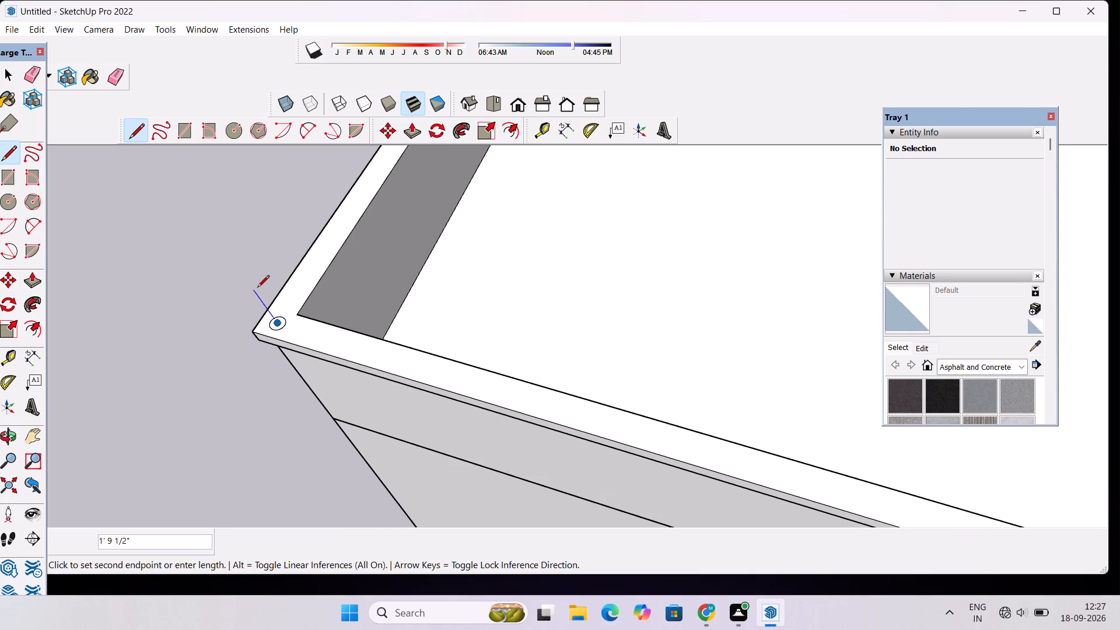
text(11')
key(Return)
key(space)
scroll(239, 335, down, 12)
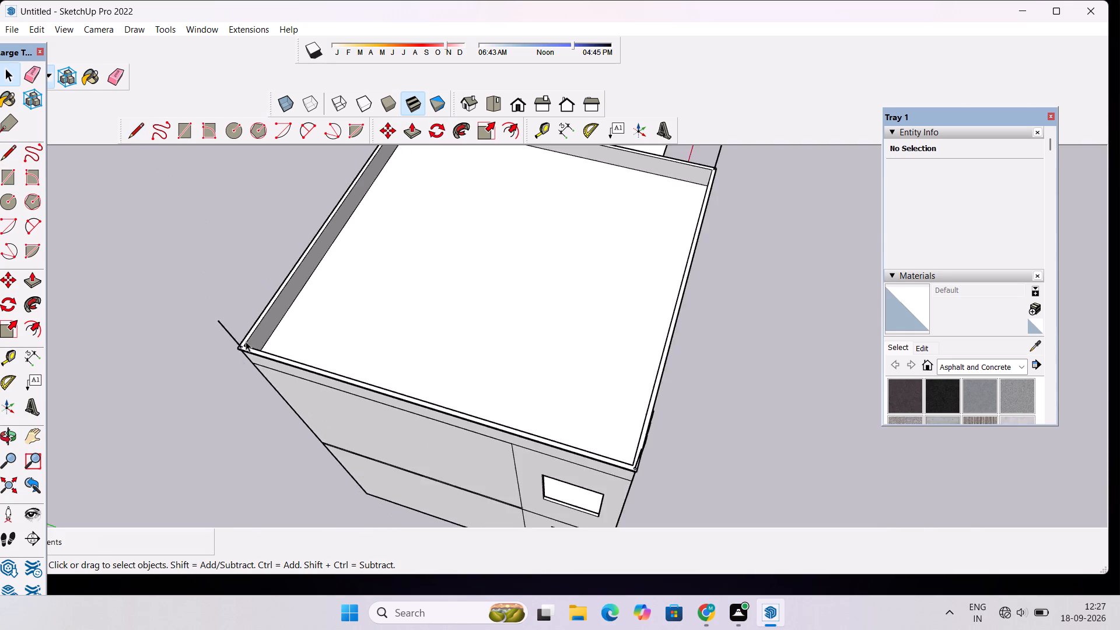
Draw an 11' vertical line up from the centre of the circle at the remaining back corner of the parapet.
scroll(246, 341, down, 9)
scroll(314, 189, up, 11)
scroll(337, 246, up, 8)
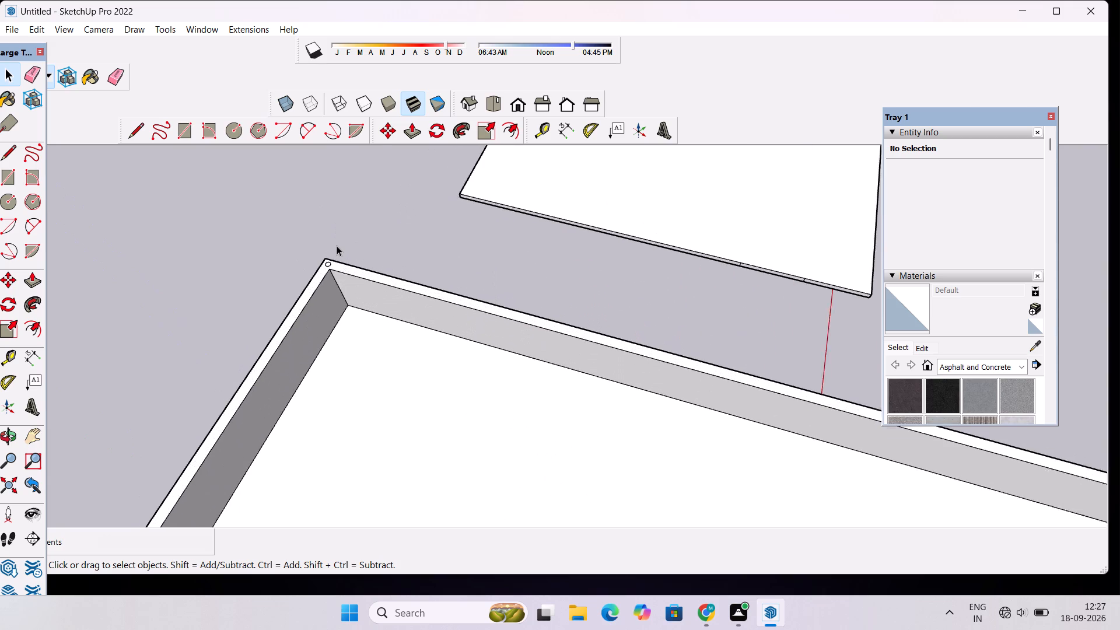
scroll(337, 246, up, 1)
scroll(312, 314, up, 1)
key(l)
scroll(313, 310, up, 5)
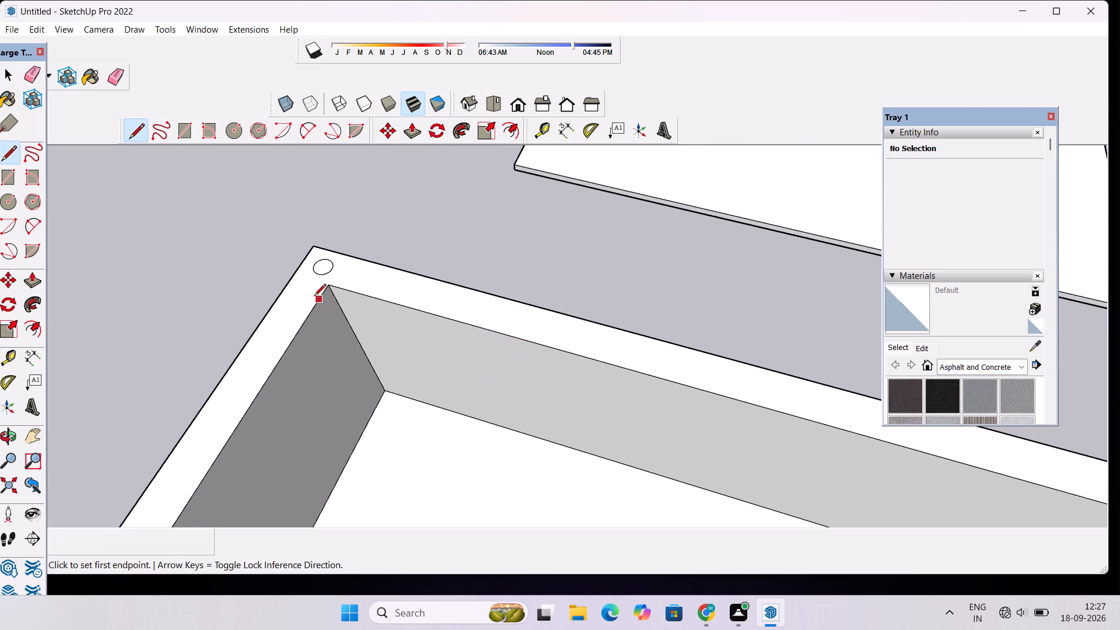
scroll(317, 296, up, 3)
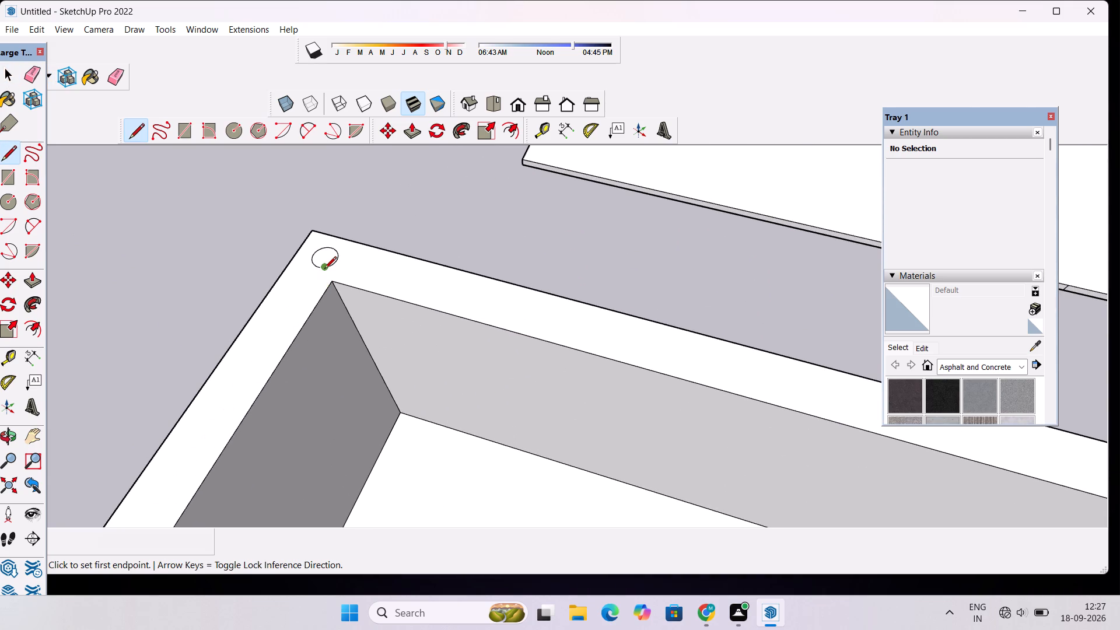
click(324, 260)
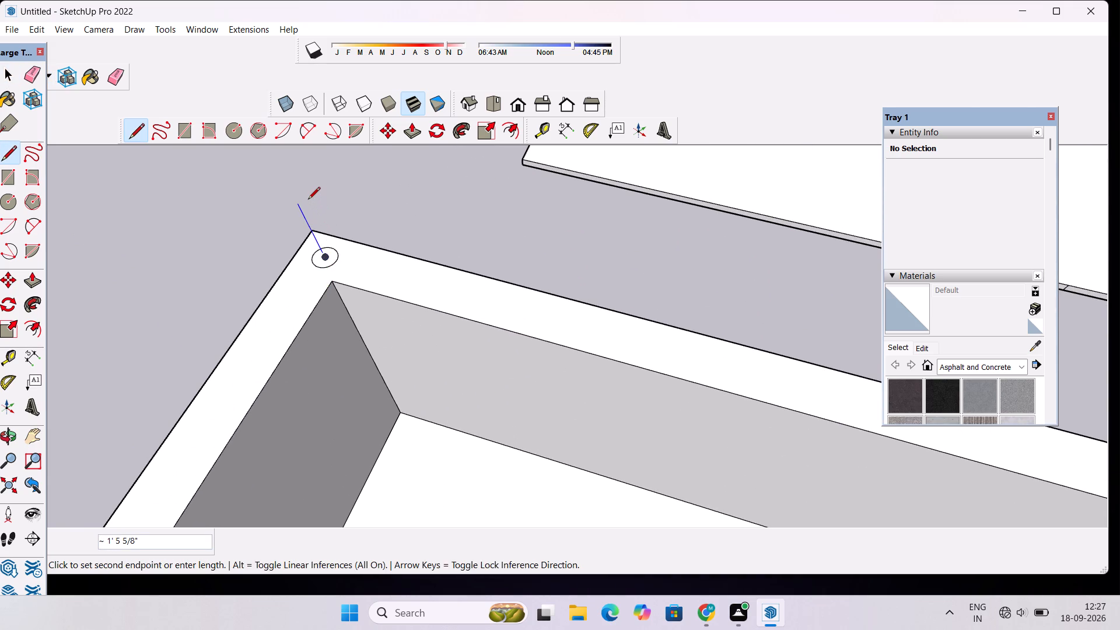
text(11')
key(Return)
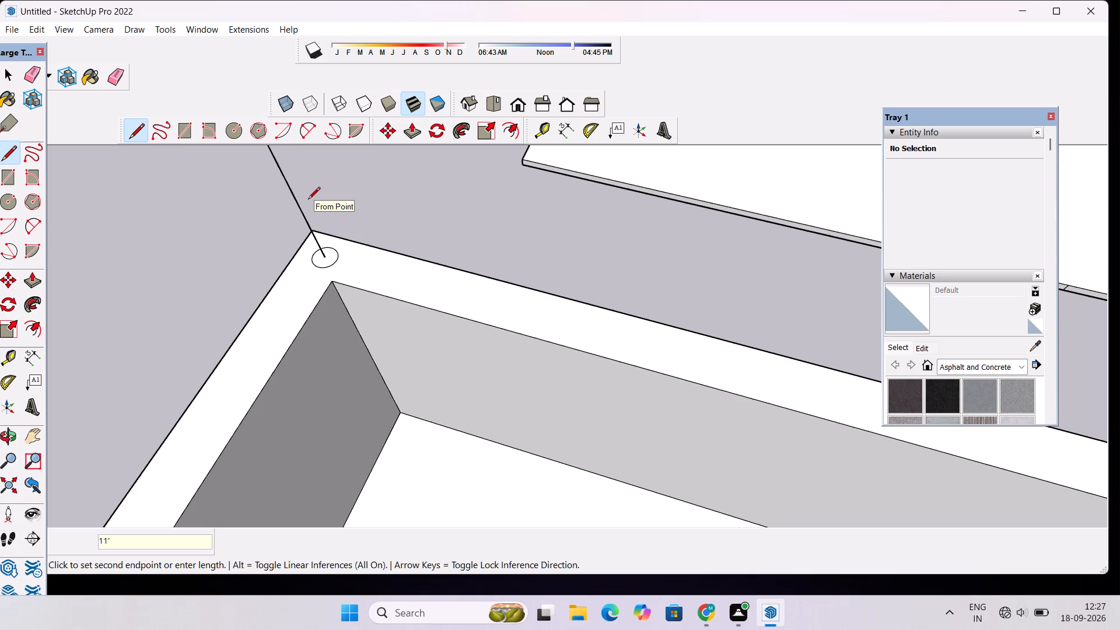
key(space)
scroll(272, 221, down, 14)
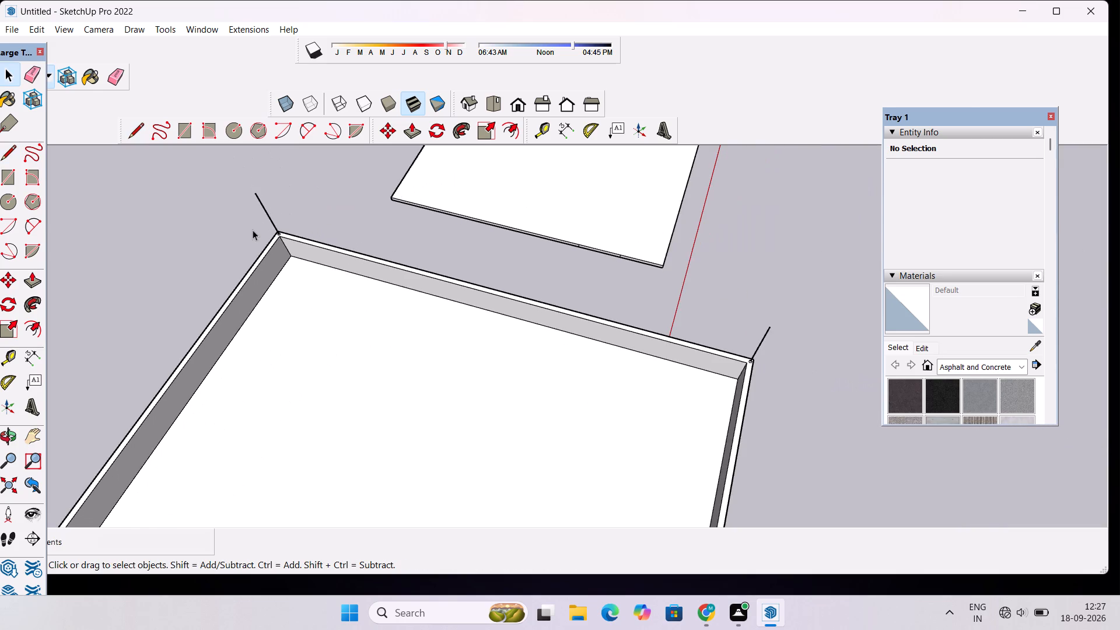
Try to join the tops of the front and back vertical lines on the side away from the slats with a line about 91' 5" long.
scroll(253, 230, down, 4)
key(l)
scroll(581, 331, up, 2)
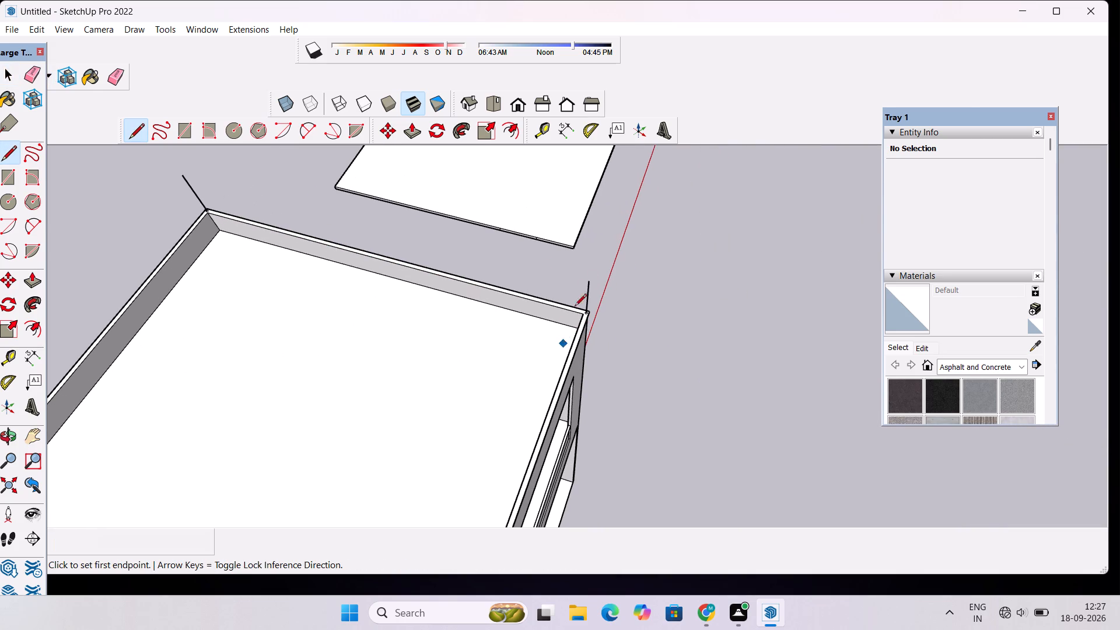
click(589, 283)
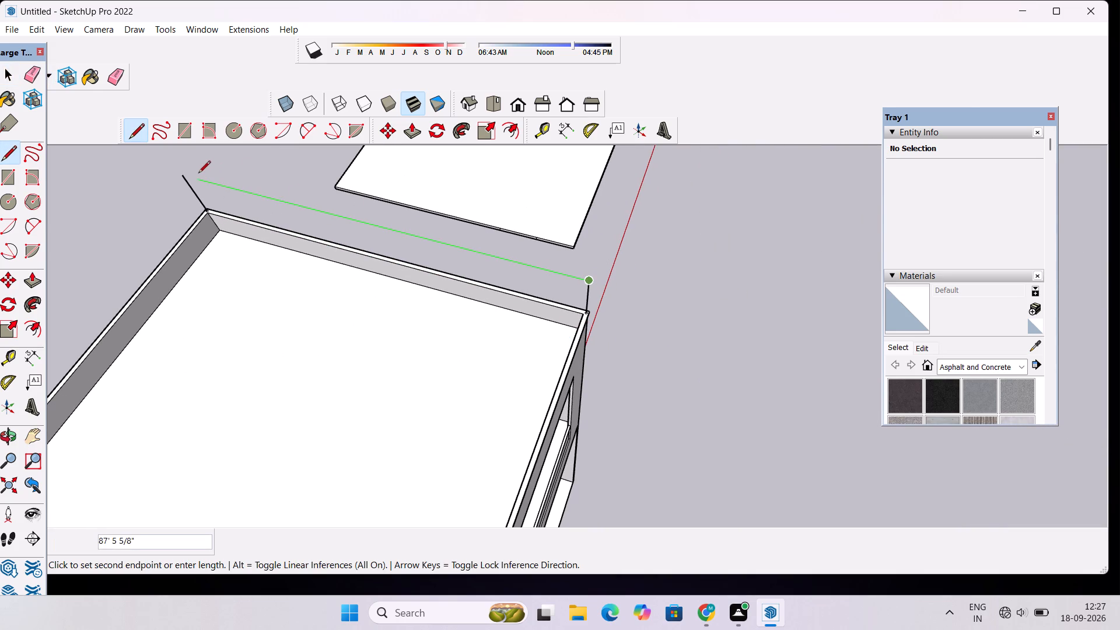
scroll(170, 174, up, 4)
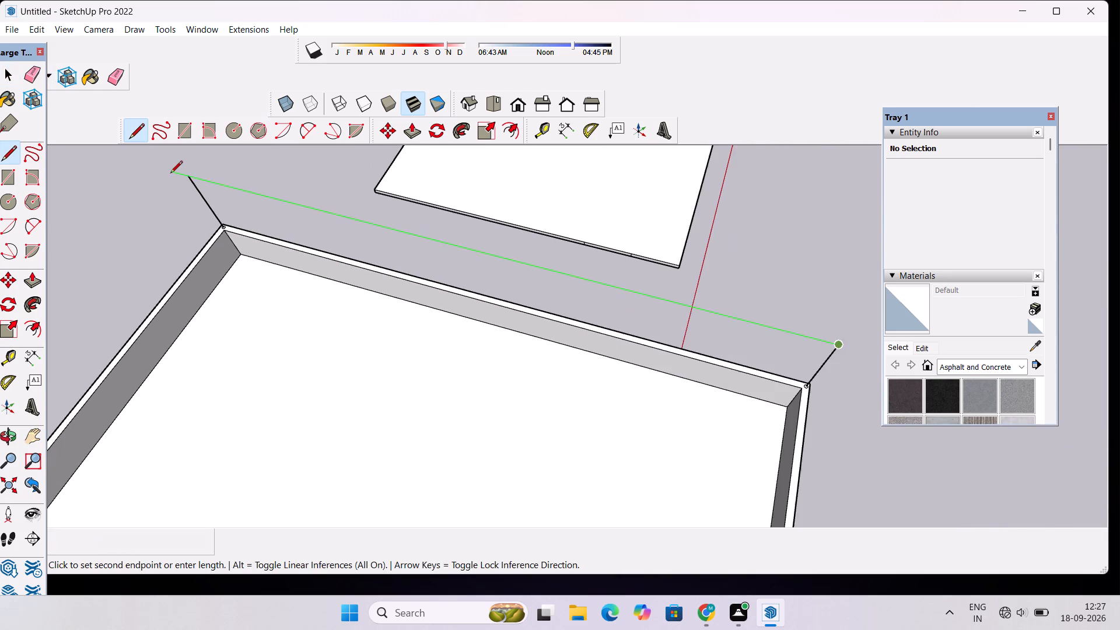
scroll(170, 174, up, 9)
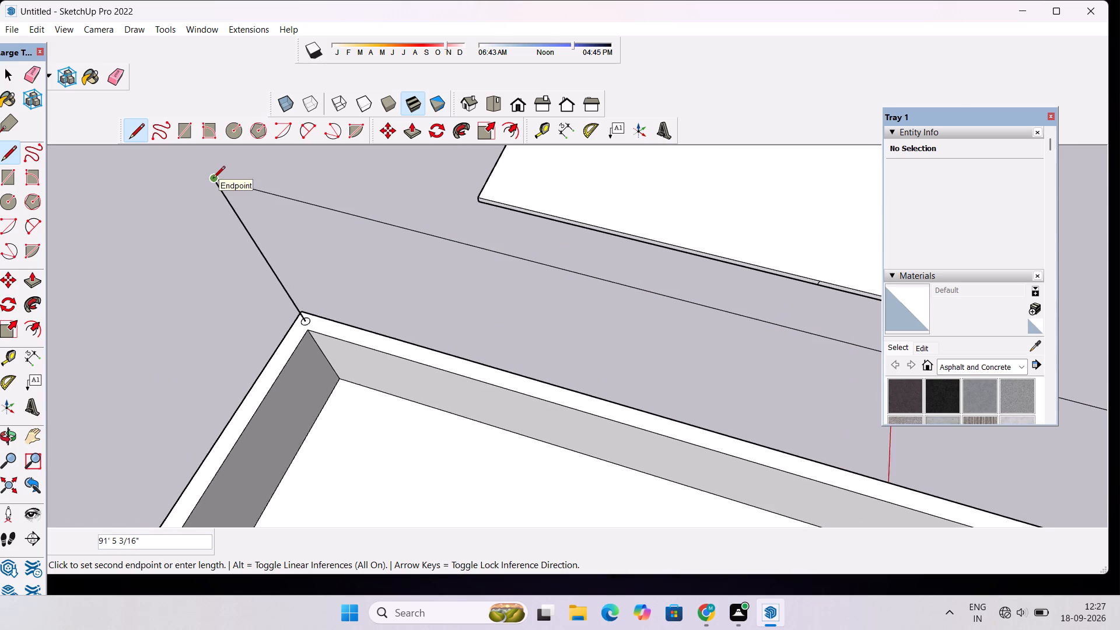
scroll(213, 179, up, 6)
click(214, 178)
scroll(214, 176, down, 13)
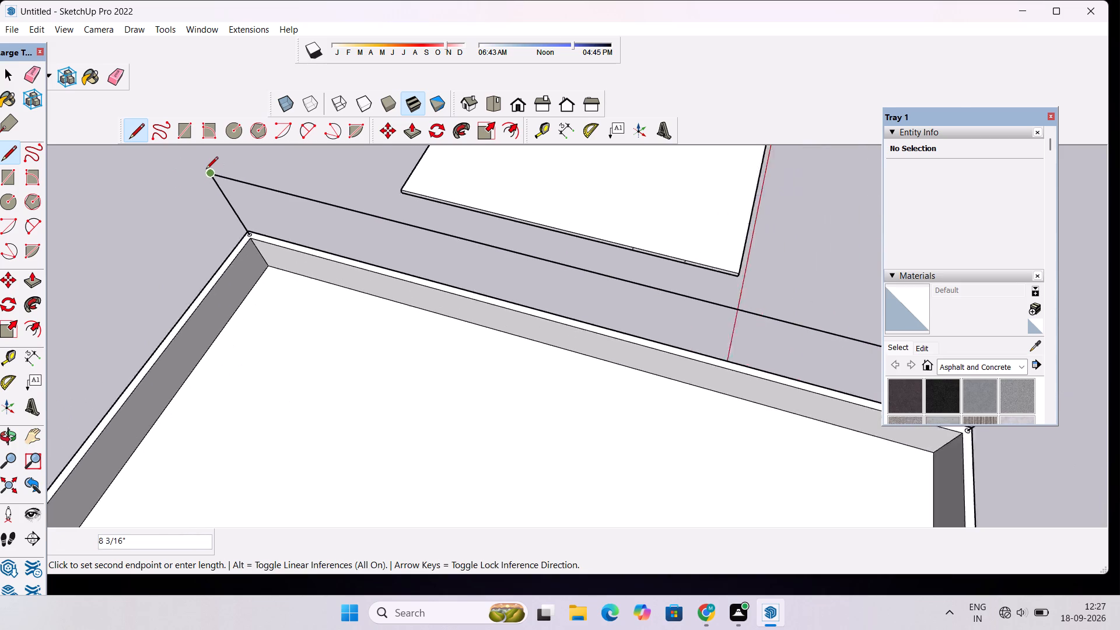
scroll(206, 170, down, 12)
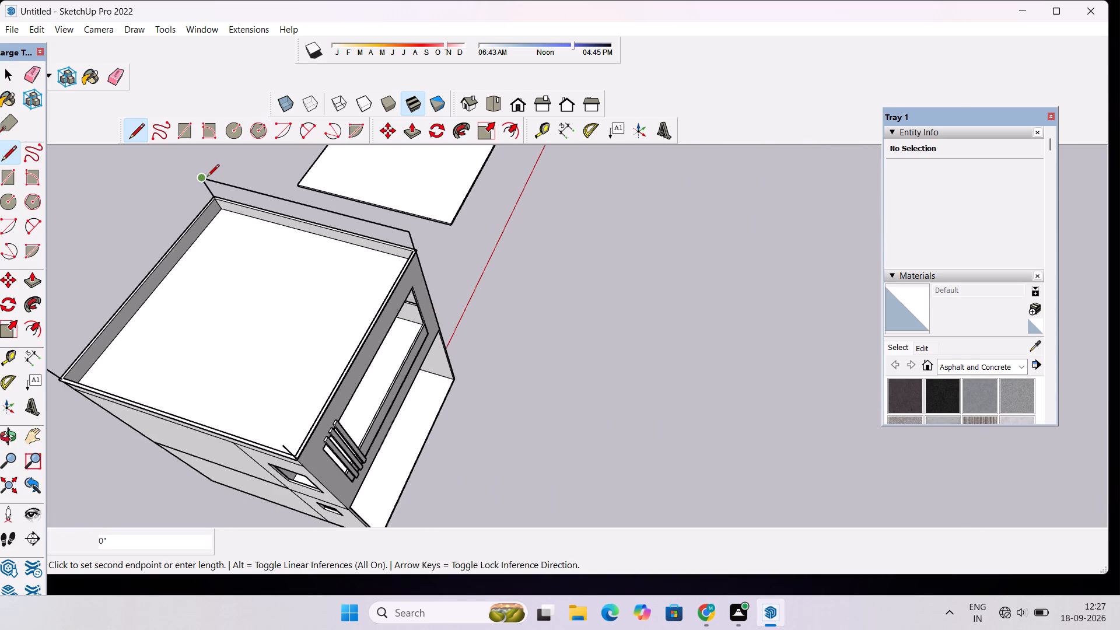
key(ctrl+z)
Draw a line about 92' 10" long from the front vertical line's top past the back one's, on the side away from the slats.
key(o)
drag(289, 239, 0, 276)
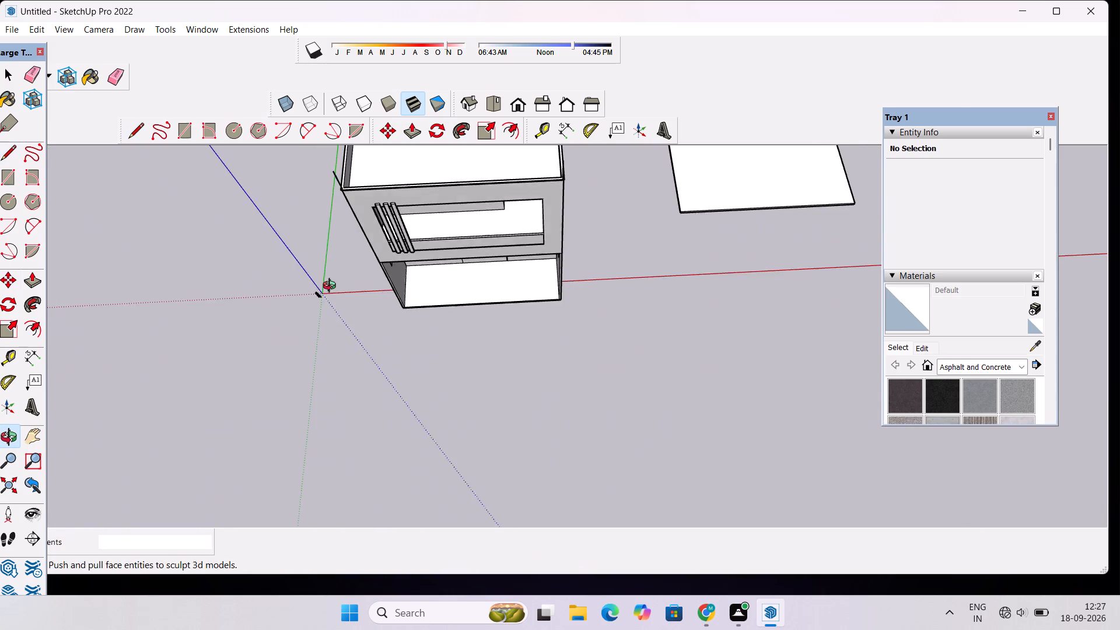
drag(526, 303, 212, 337)
scroll(456, 297, down, 6)
shift+drag(556, 280, 402, 312)
scroll(410, 309, up, 11)
shift+drag(568, 301, 544, 312)
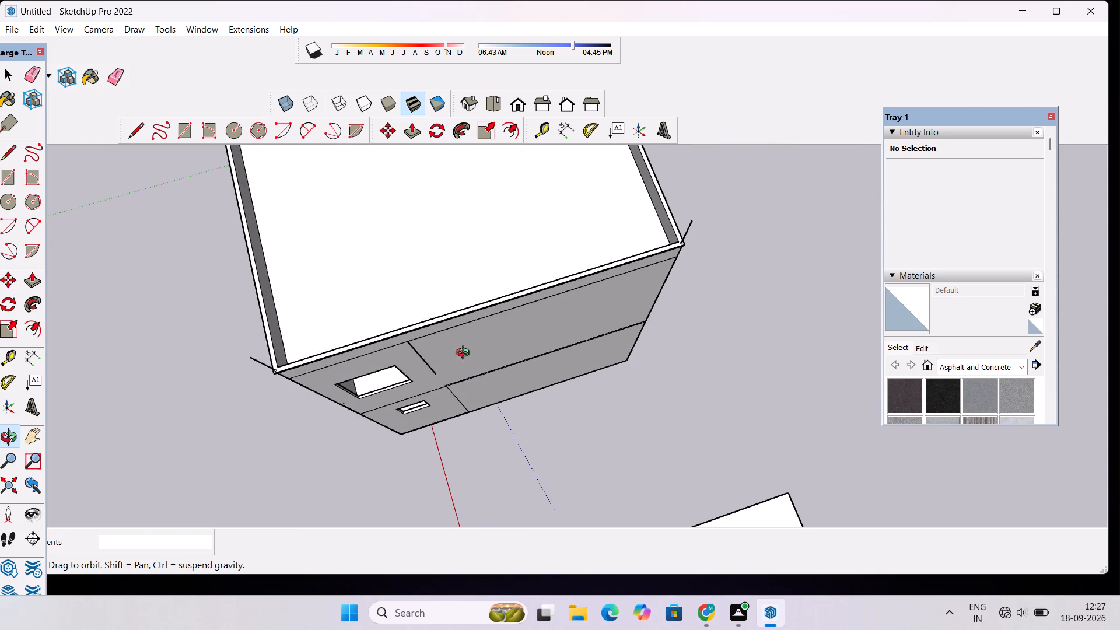
scroll(254, 385, up, 10)
drag(323, 355, 219, 368)
scroll(219, 368, down, 5)
scroll(306, 352, up, 3)
scroll(329, 343, down, 6)
shift+drag(370, 338, 257, 310)
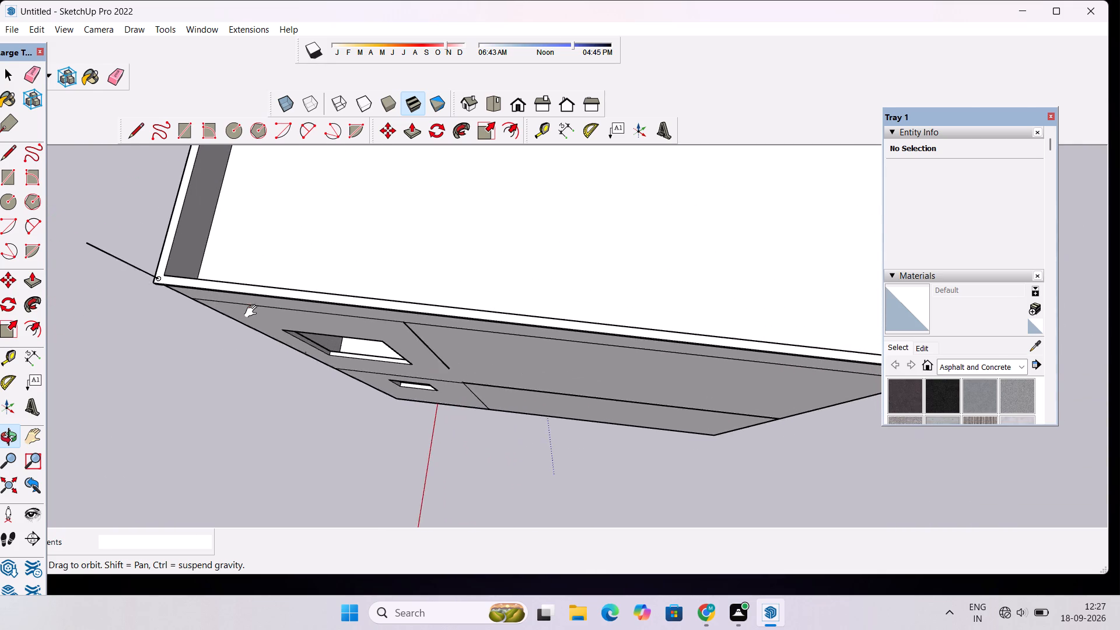
scroll(253, 311, down, 6)
drag(204, 334, 254, 308)
key(l)
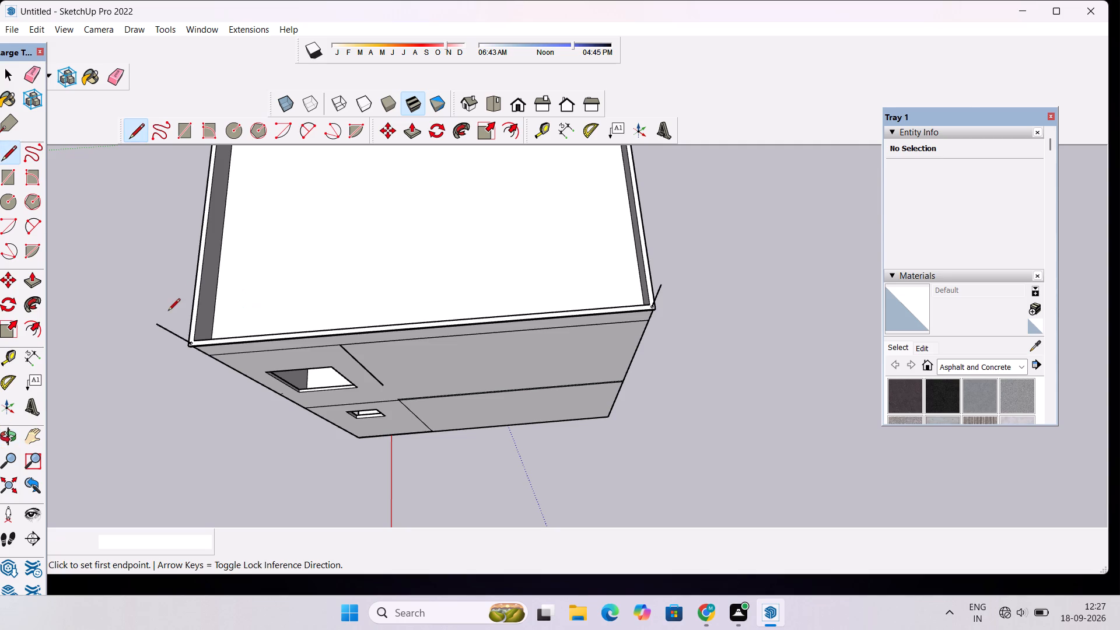
click(156, 323)
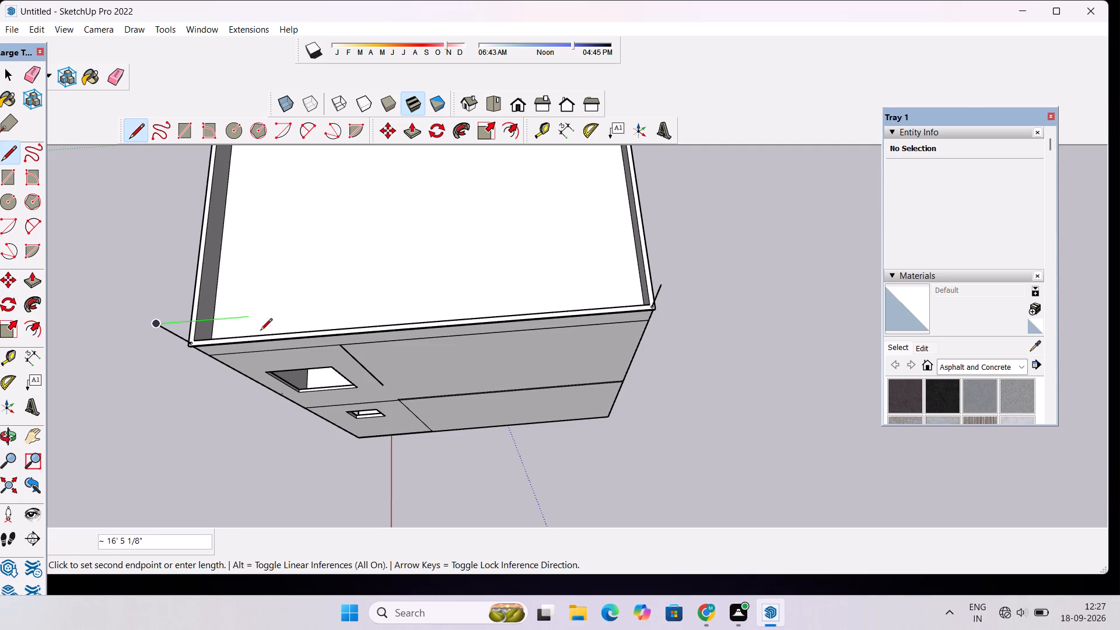
scroll(603, 289, up, 2)
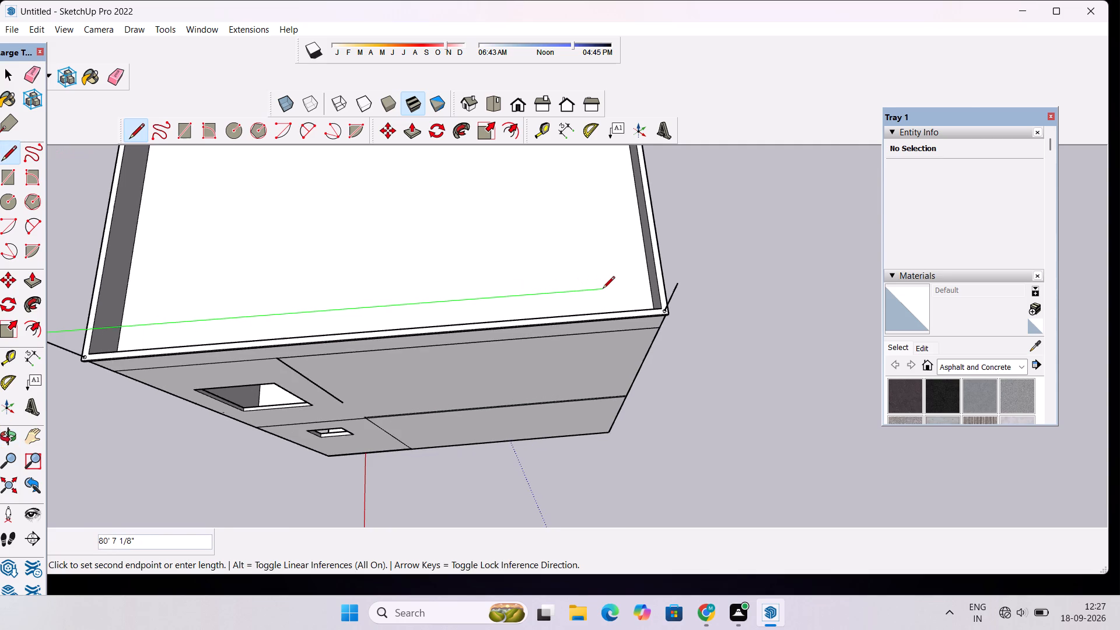
scroll(603, 289, up, 2)
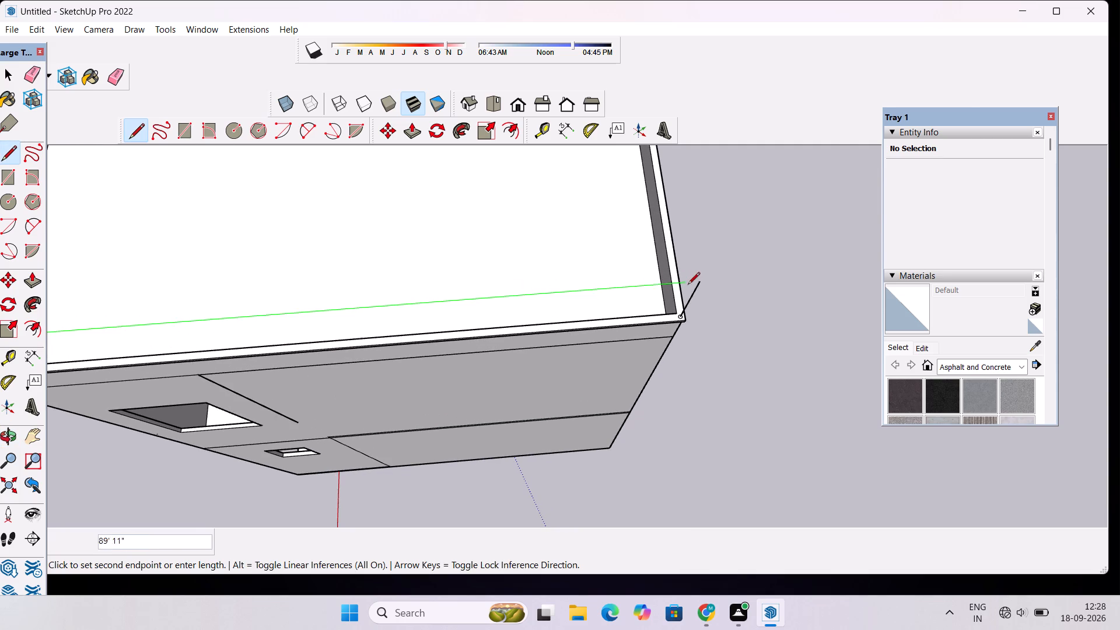
click(713, 283)
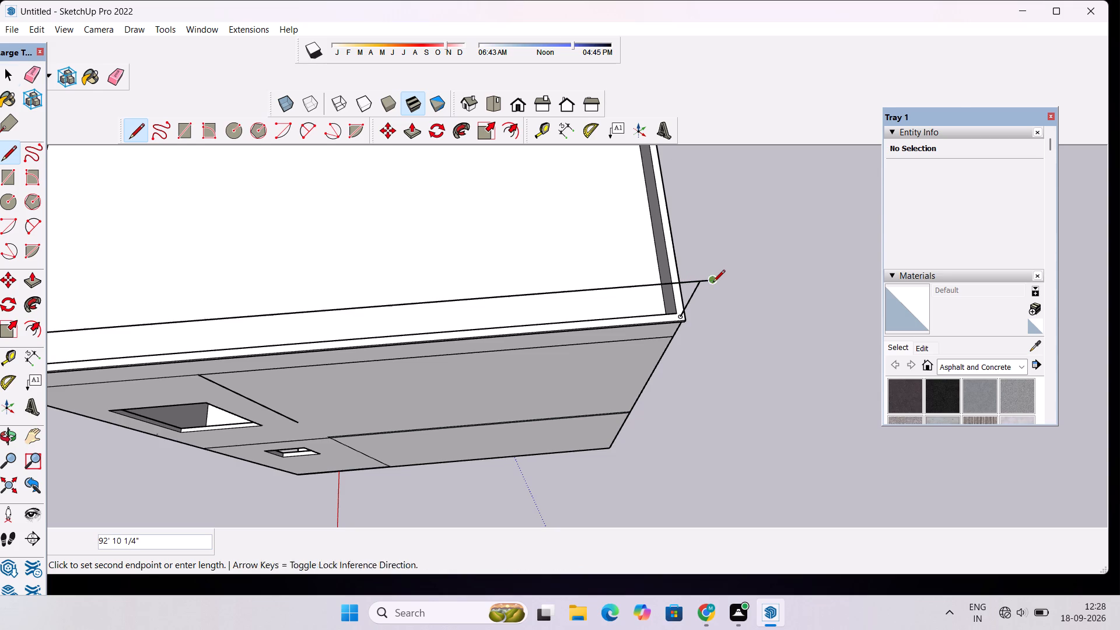
key(space)
Examine how the long line's end meets the top of the vertical line at the back parapet corner.
text(o)
drag(625, 320, 596, 223)
drag(705, 265, 486, 321)
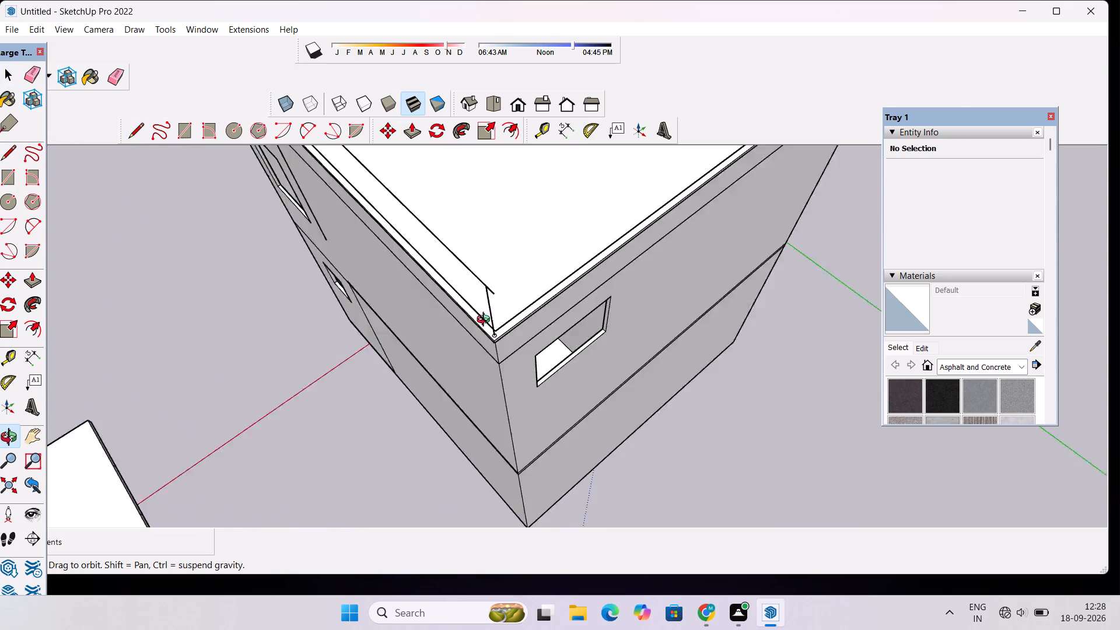
drag(486, 321, 353, 325)
scroll(384, 240, up, 6)
shift+drag(329, 262, 379, 391)
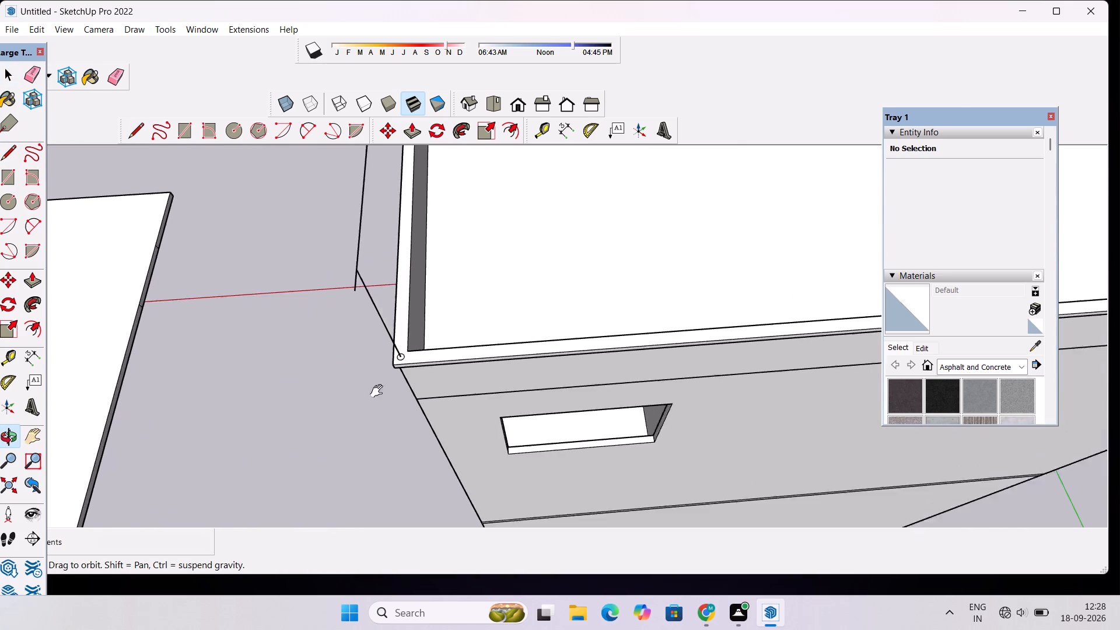
shift+drag(379, 391, 386, 421)
scroll(392, 398, up, 6)
scroll(393, 394, down, 5)
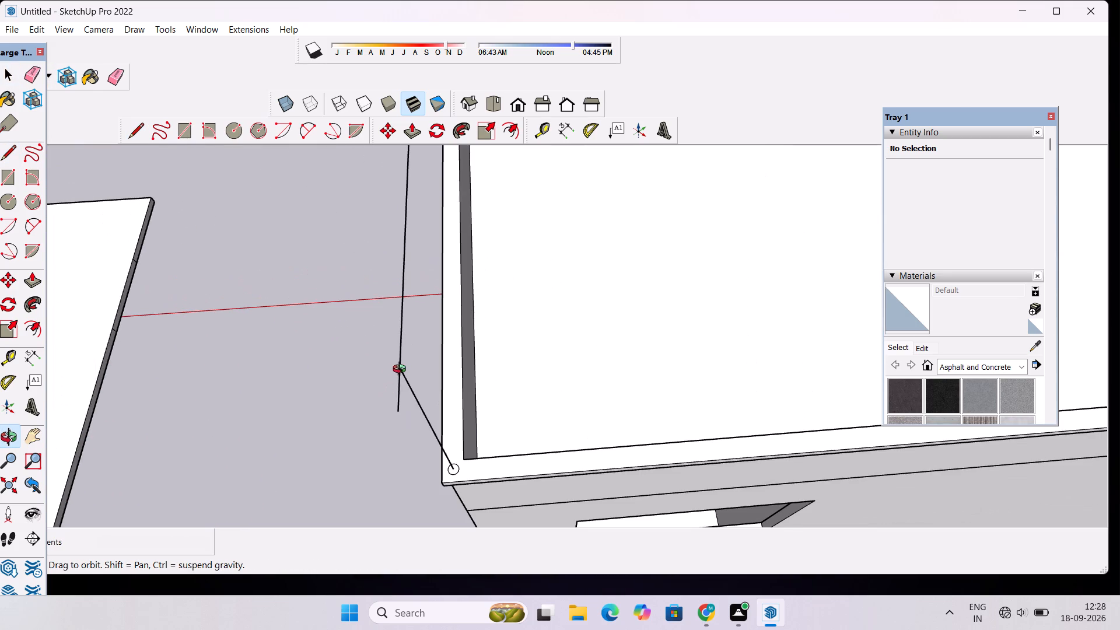
scroll(410, 375, up, 4)
scroll(410, 375, down, 3)
scroll(379, 352, up, 1)
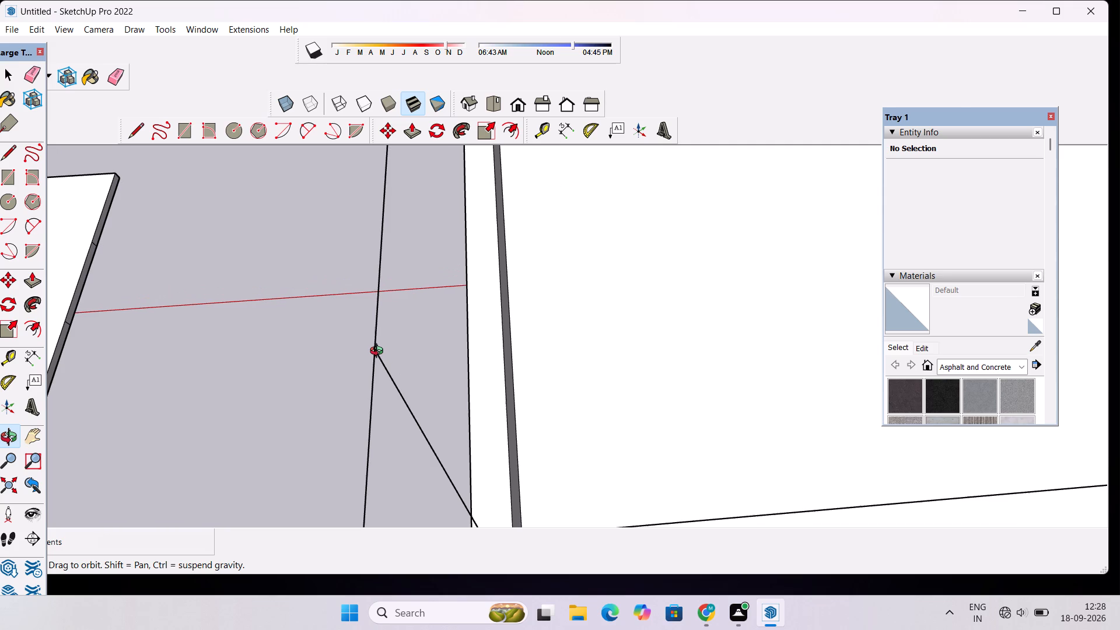
scroll(379, 352, up, 5)
scroll(379, 352, down, 3)
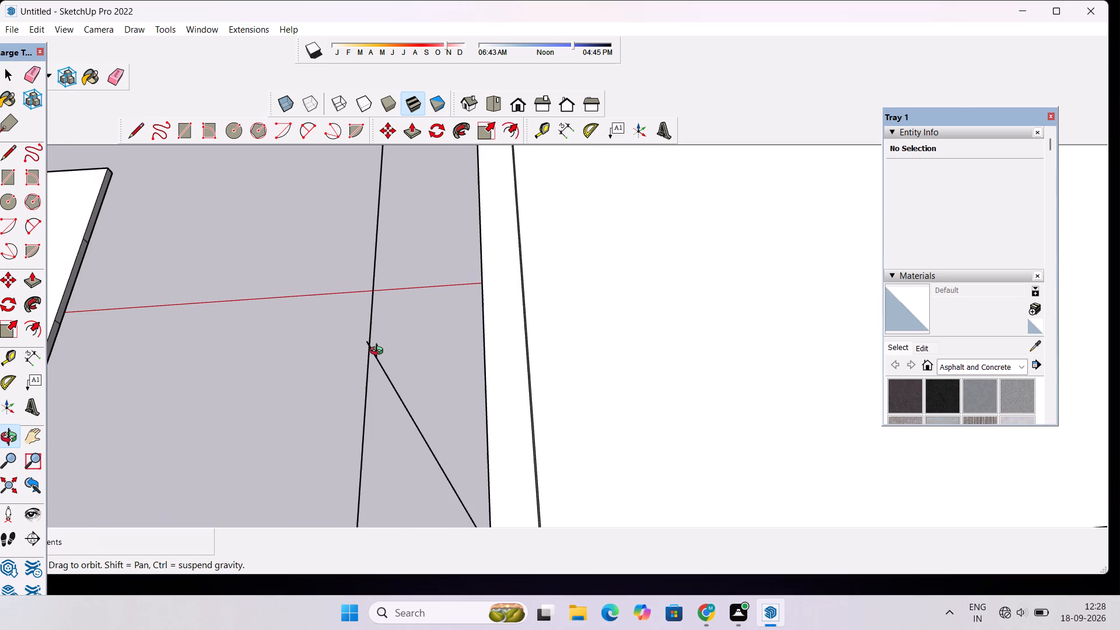
drag(352, 352, 379, 349)
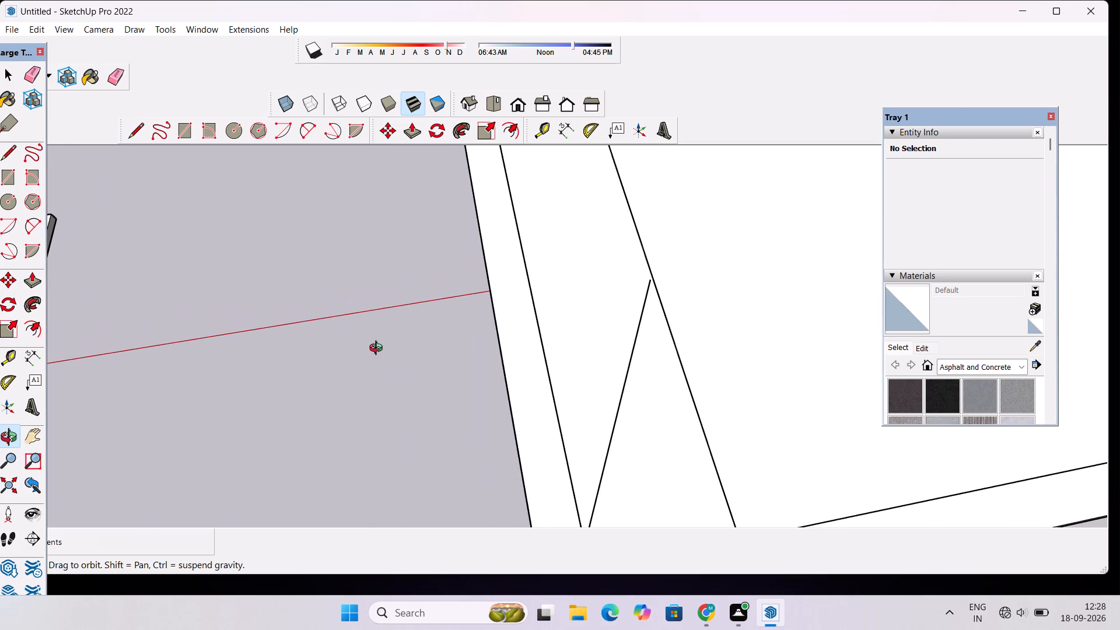
drag(379, 349, 369, 351)
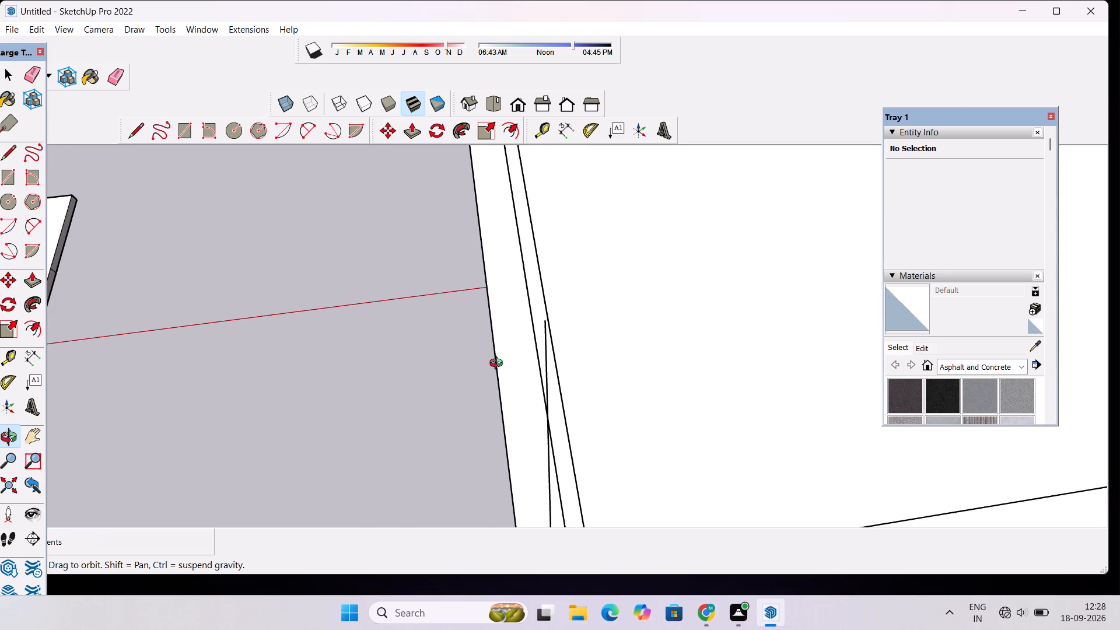
shift+drag(487, 373, 484, 366)
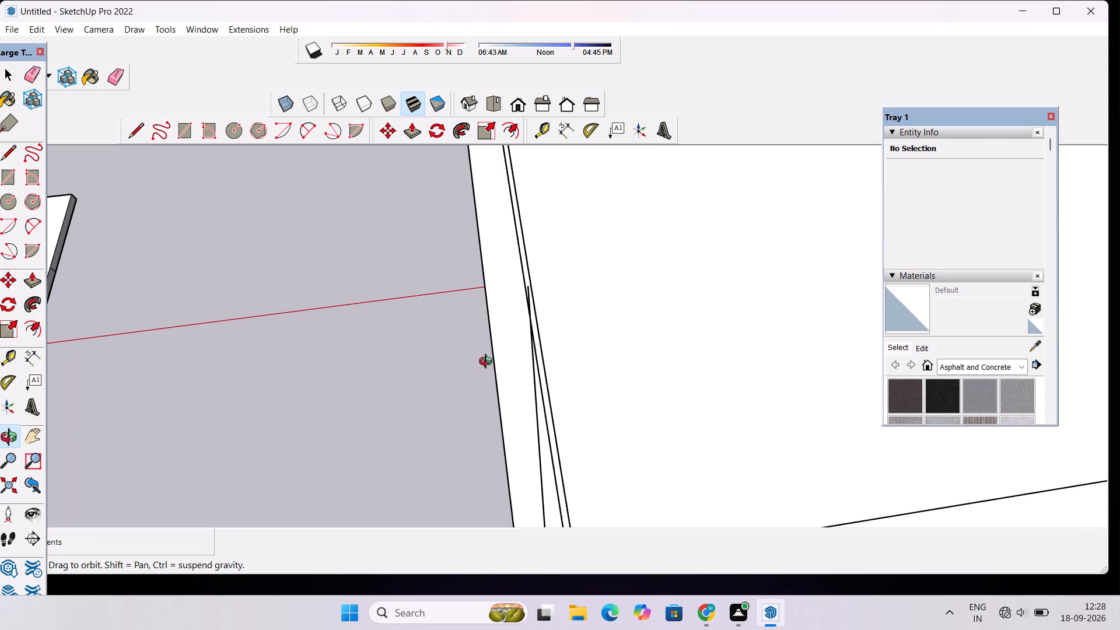
drag(497, 355, 506, 331)
scroll(465, 309, down, 17)
scroll(454, 323, up, 1)
scroll(454, 323, down, 3)
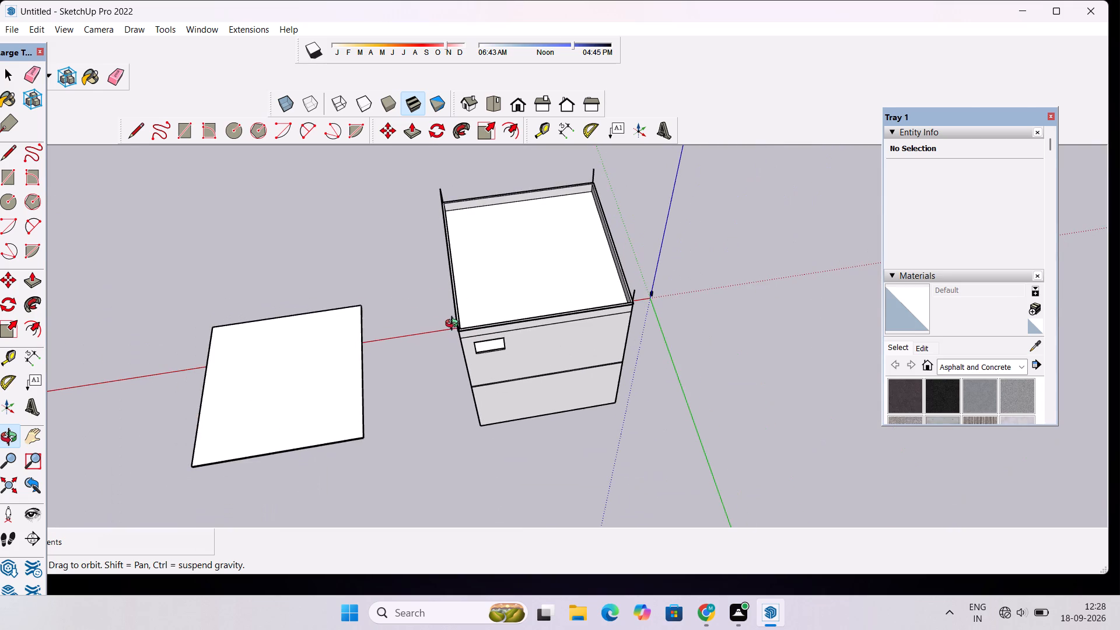
Undo the 11' corner lines, the connecting top line and the edits just before them, back to the bare parapet.
key(ctrl+z)
key(ctrl+z)
key(ctrl+z)
key(ctrl+z)
key(ctrl+z)
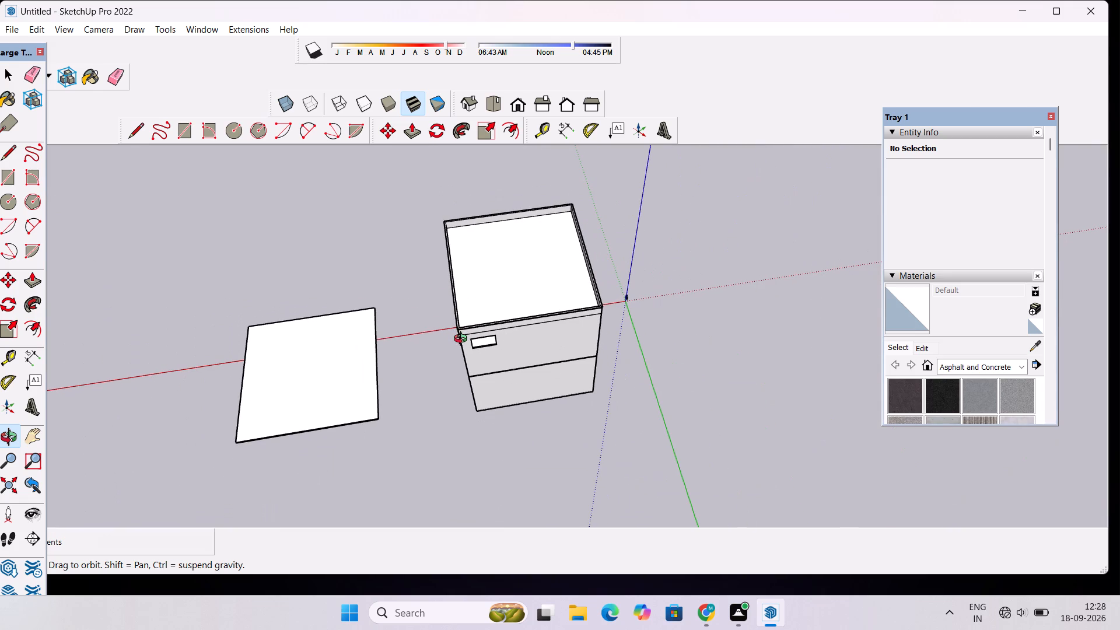
key(space)
key(ctrl+z)
key(ctrl+z)
key(ctrl+z)
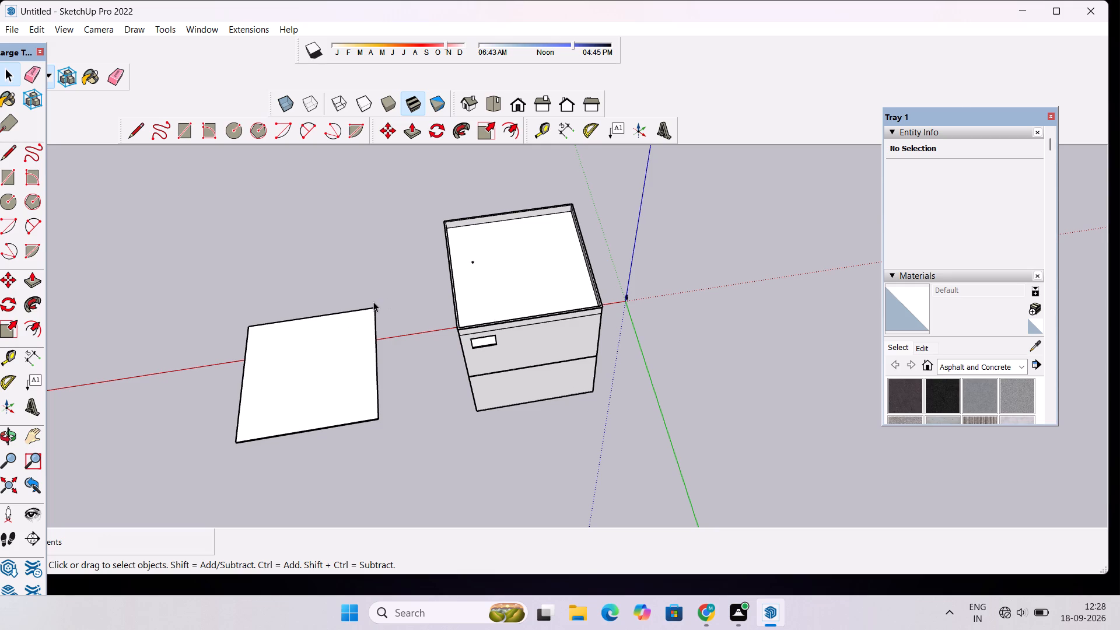
Erase the small circle on top of the parapet at the front corner nearest the slats.
scroll(377, 316, down, 7)
scroll(329, 346, up, 4)
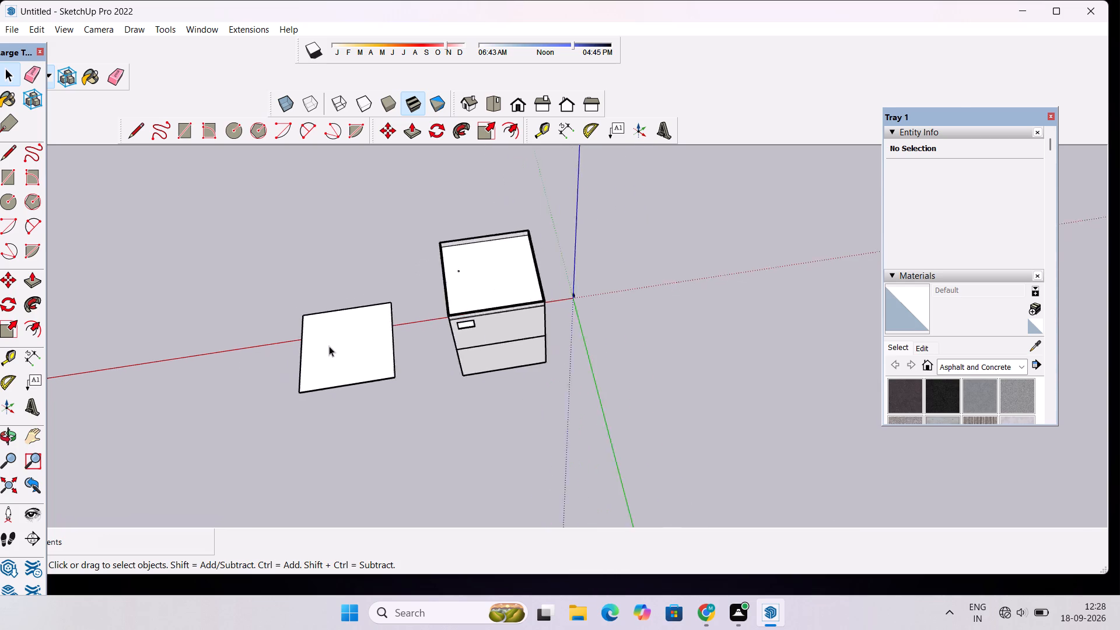
scroll(329, 346, up, 1)
key(o)
scroll(338, 338, down, 5)
drag(195, 379, 359, 364)
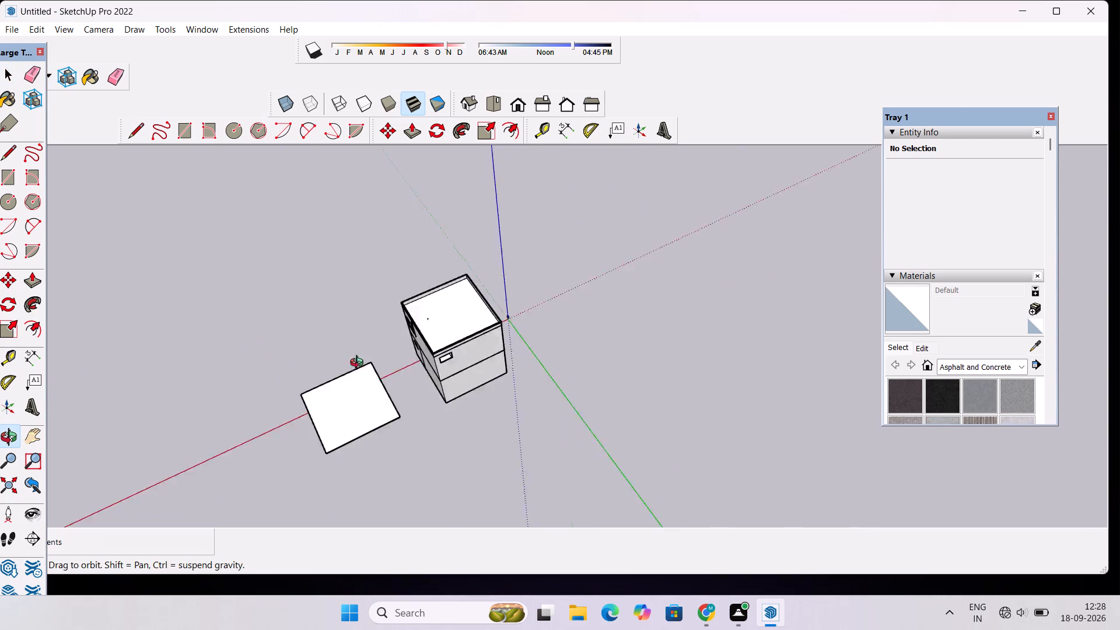
drag(359, 364, 603, 269)
scroll(538, 367, up, 4)
drag(267, 429, 607, 336)
drag(433, 390, 450, 530)
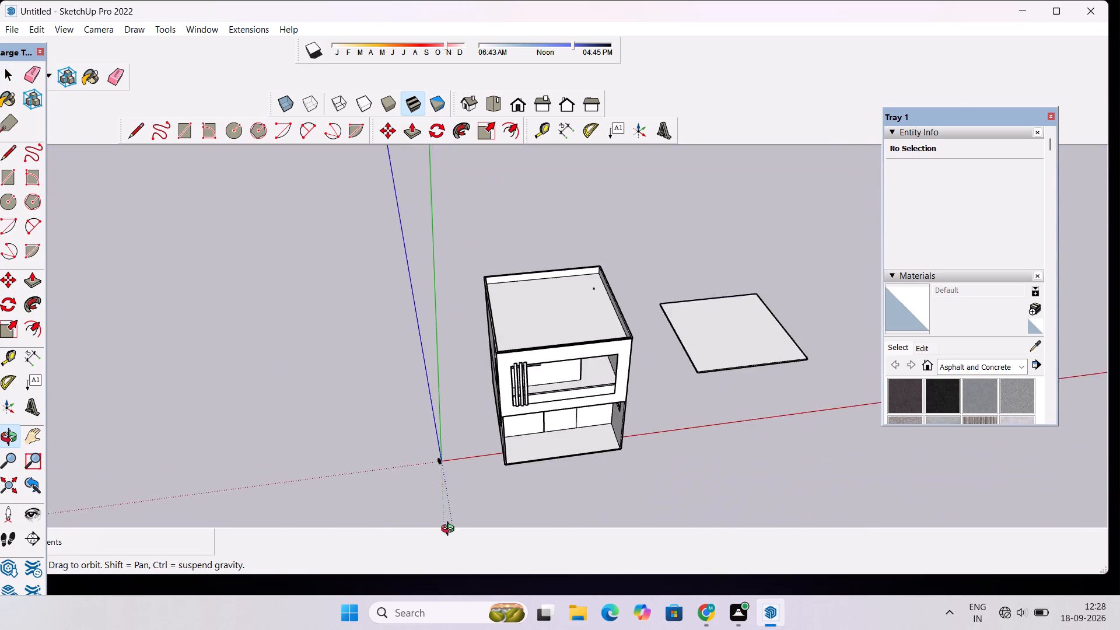
drag(450, 530, 453, 547)
scroll(556, 381, up, 8)
drag(458, 397, 485, 461)
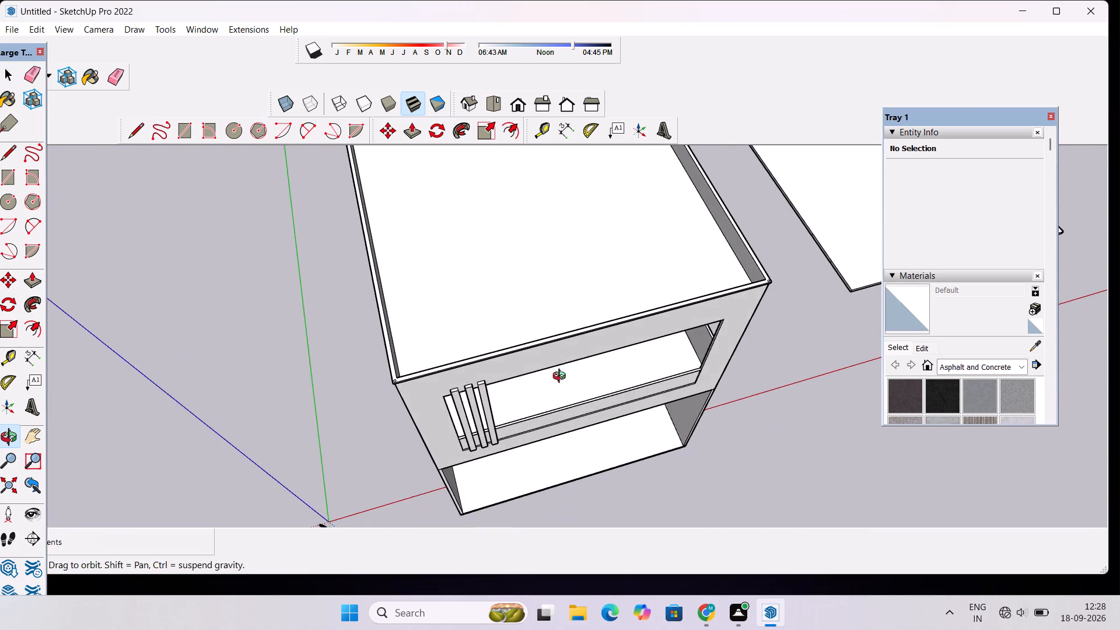
shift+drag(570, 362, 527, 415)
scroll(508, 422, up, 4)
shift+drag(262, 462, 459, 439)
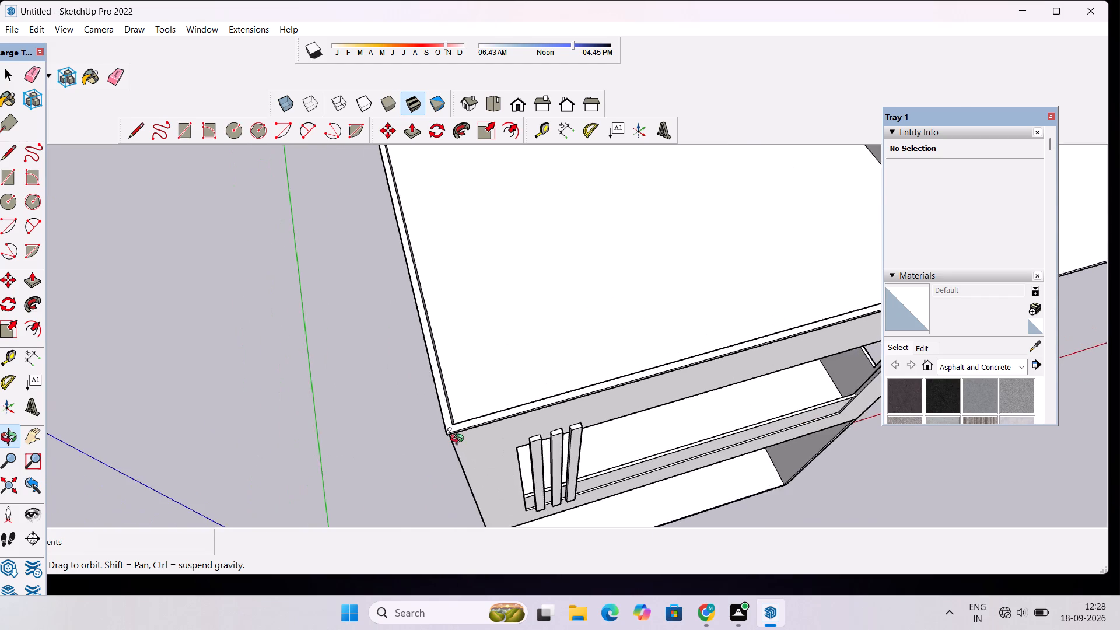
scroll(460, 440, up, 6)
key(space)
scroll(456, 429, up, 3)
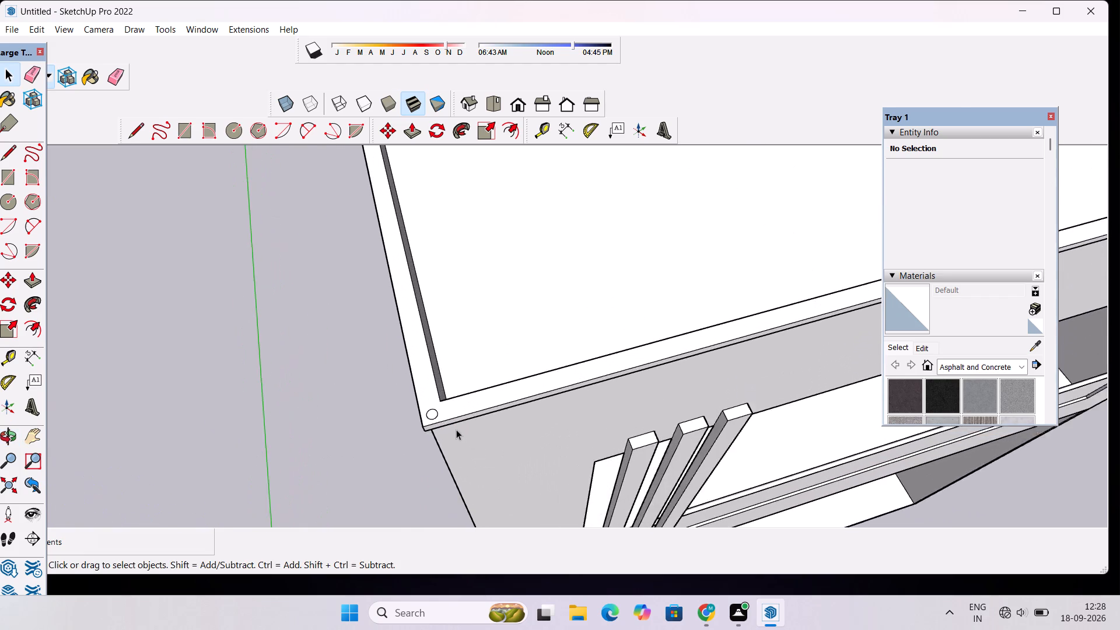
scroll(456, 429, up, 4)
double_click(425, 409)
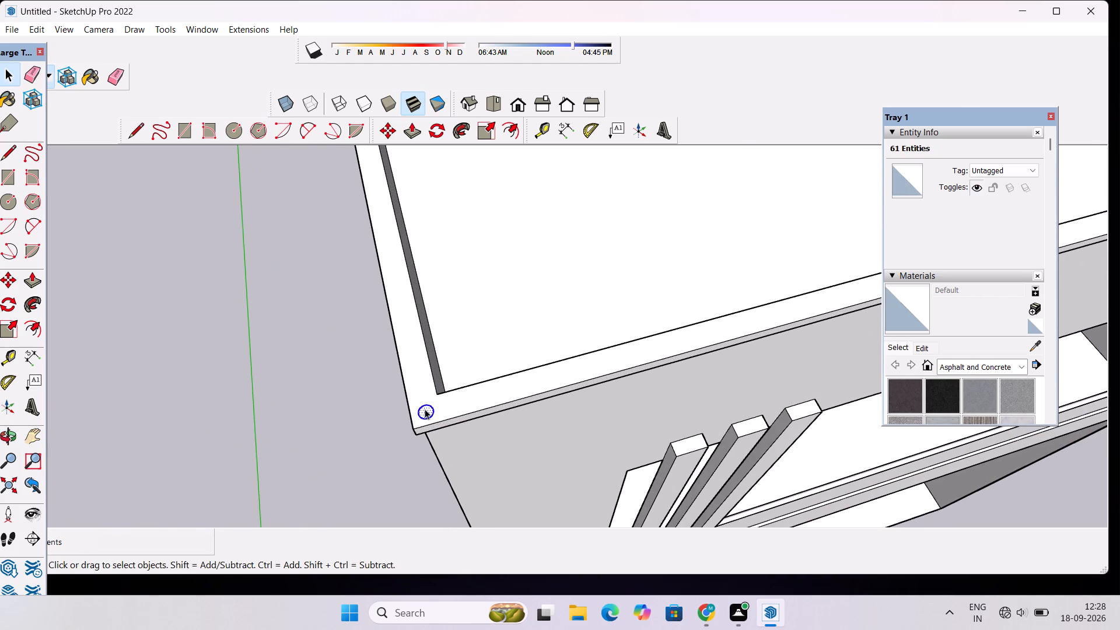
key(e)
drag(426, 402, 430, 412)
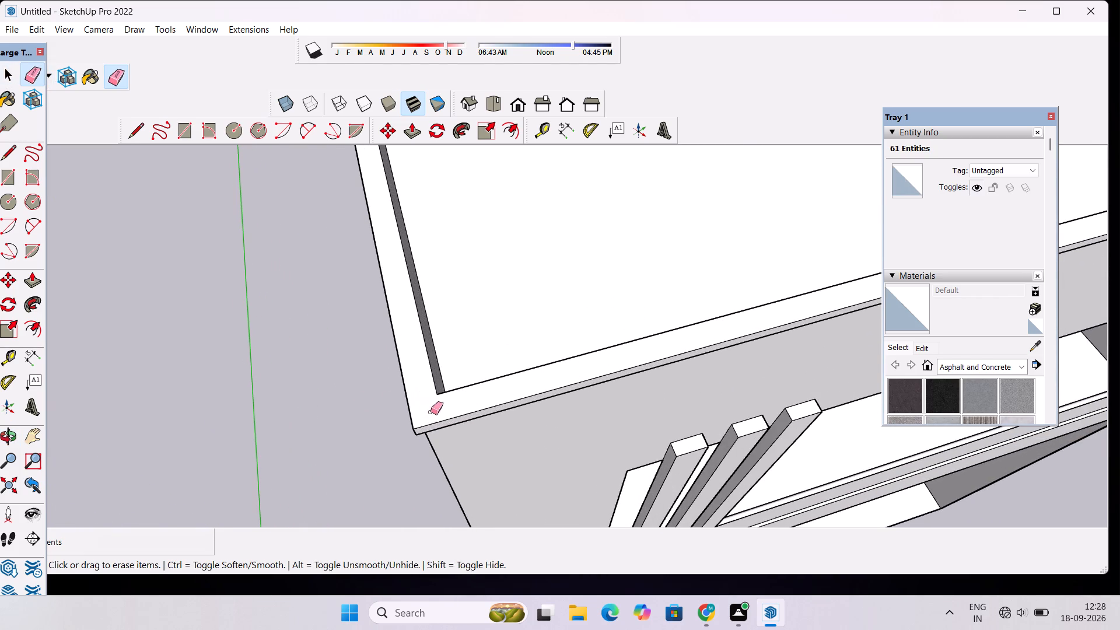
Examine the other parapet corners for leftover circles, erasing over the front corner away from the slats.
scroll(279, 397, down, 15)
scroll(526, 333, up, 14)
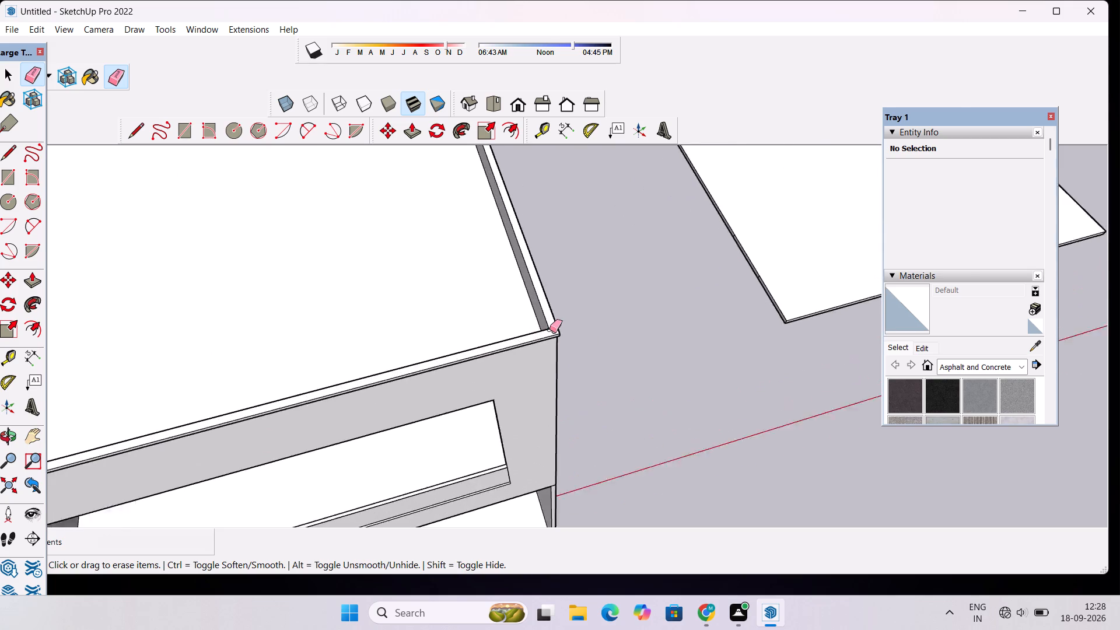
scroll(549, 330, up, 13)
drag(562, 328, 570, 348)
scroll(582, 341, down, 9)
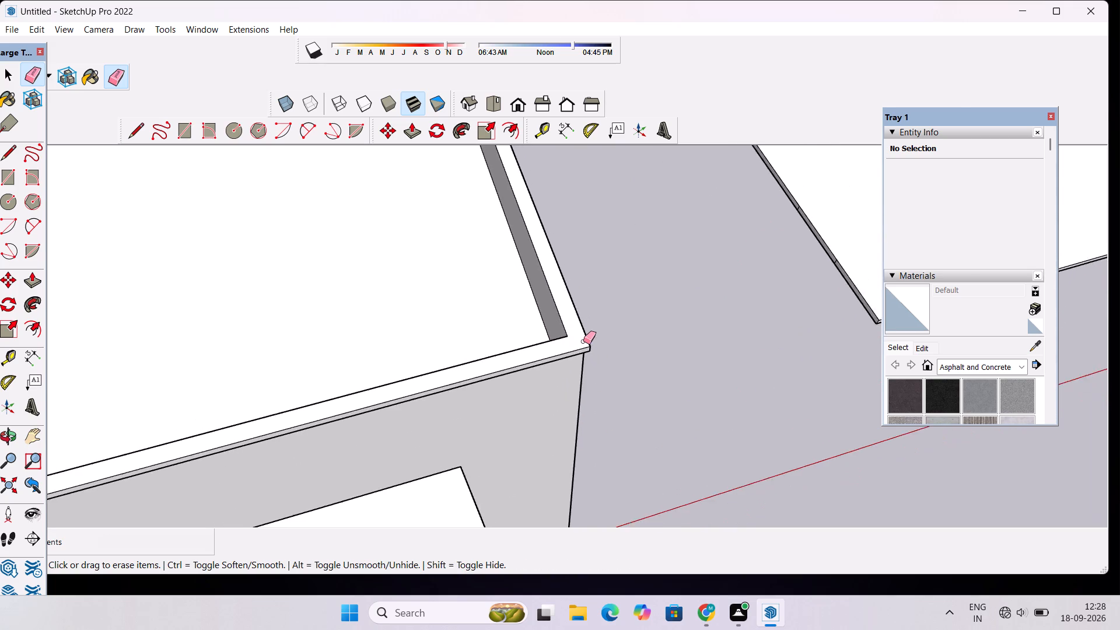
scroll(583, 341, down, 20)
scroll(583, 341, down, 3)
scroll(530, 188, up, 9)
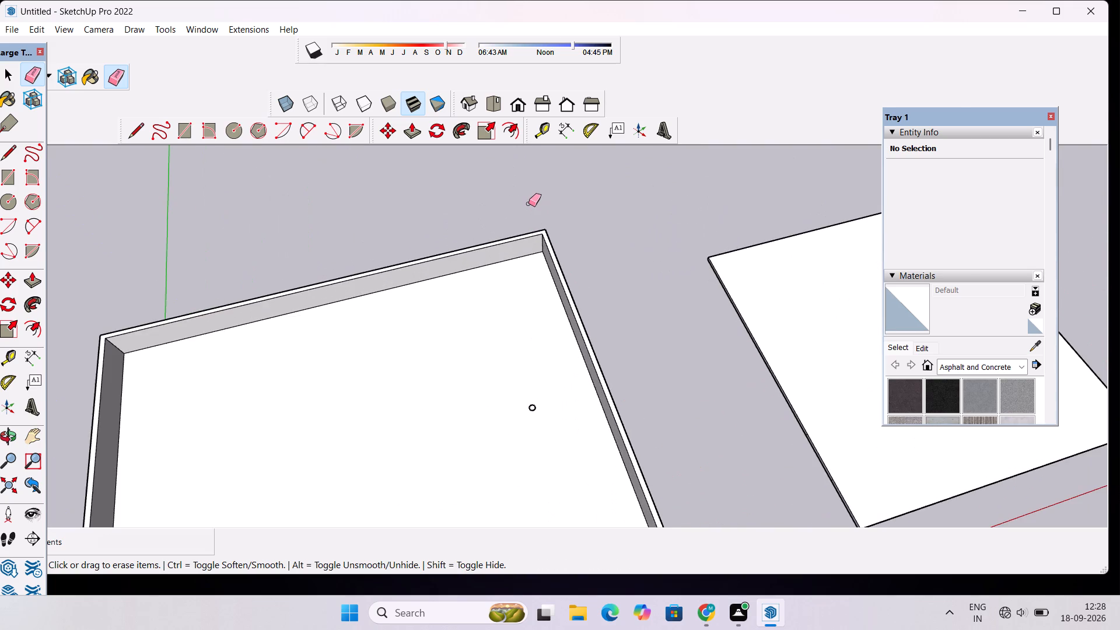
scroll(535, 203, down, 12)
scroll(596, 348, up, 6)
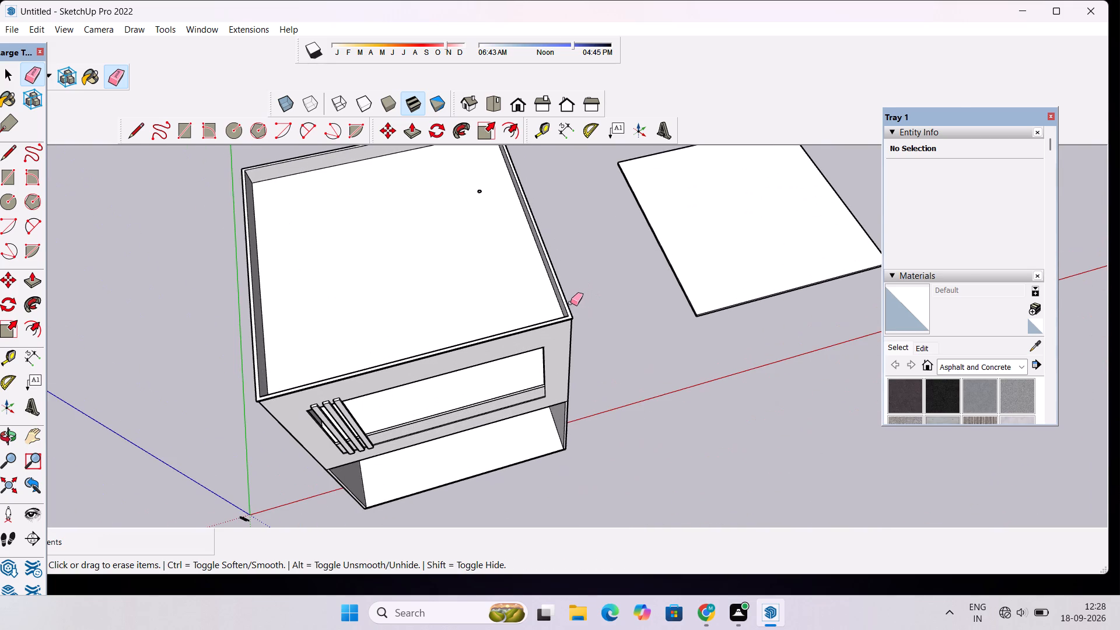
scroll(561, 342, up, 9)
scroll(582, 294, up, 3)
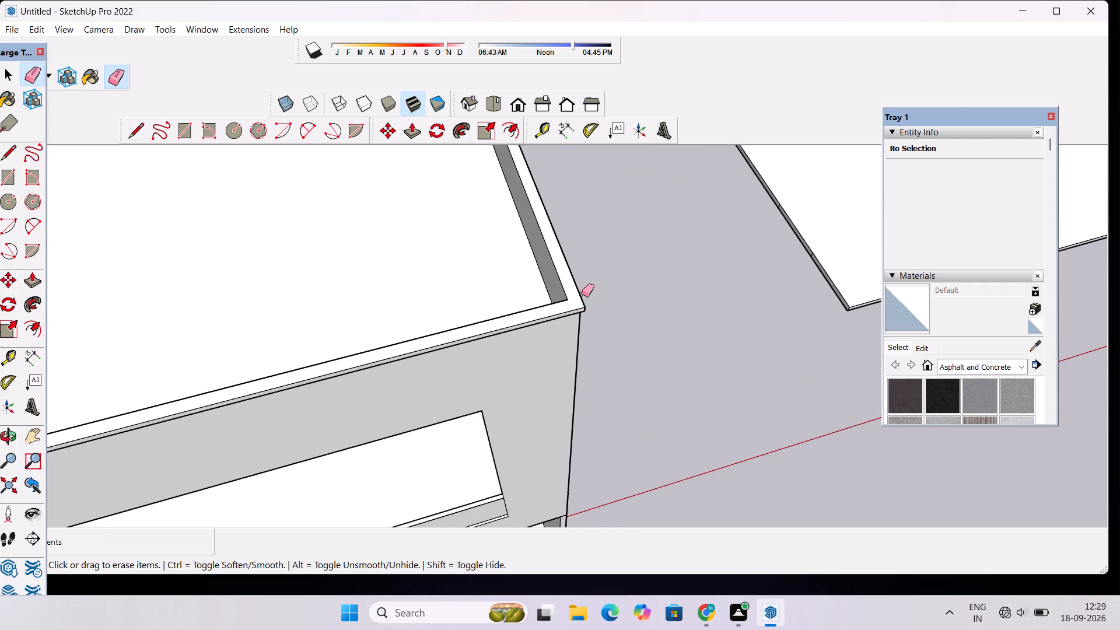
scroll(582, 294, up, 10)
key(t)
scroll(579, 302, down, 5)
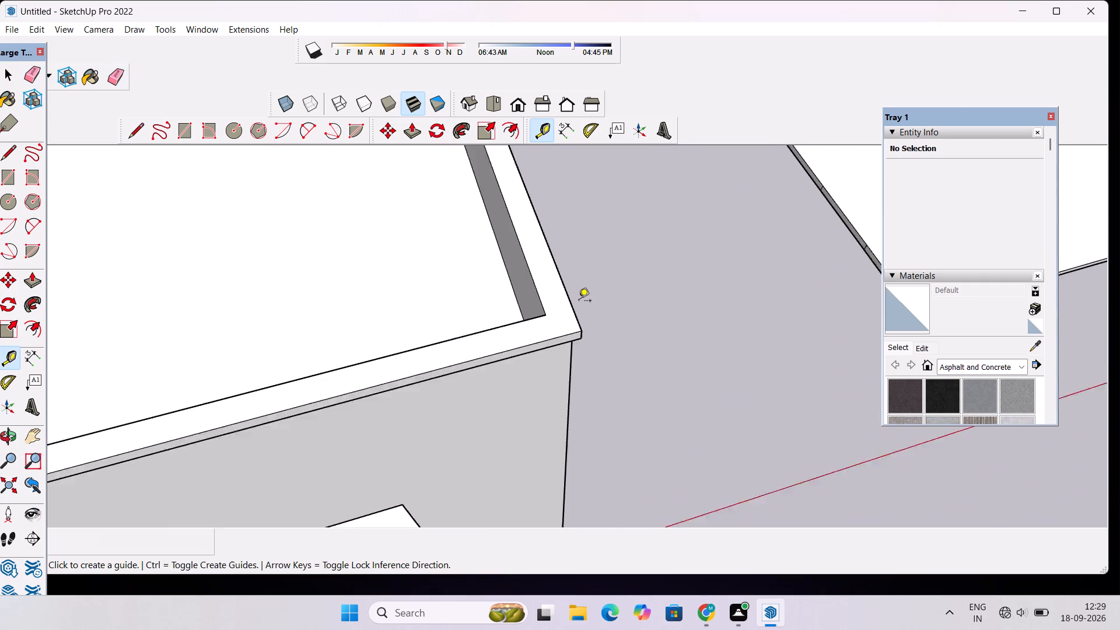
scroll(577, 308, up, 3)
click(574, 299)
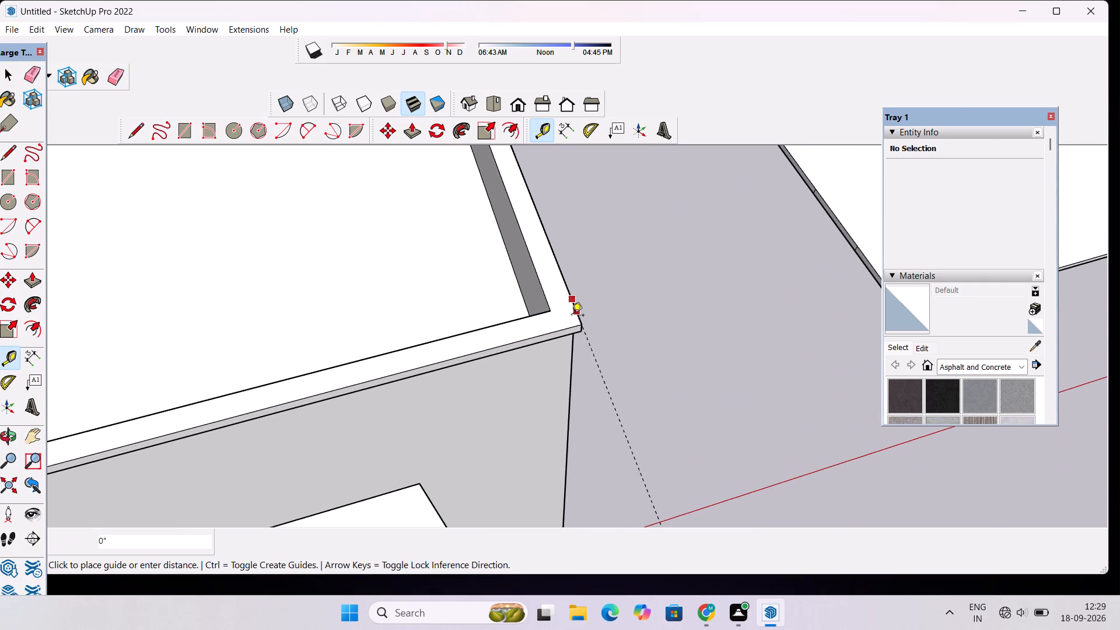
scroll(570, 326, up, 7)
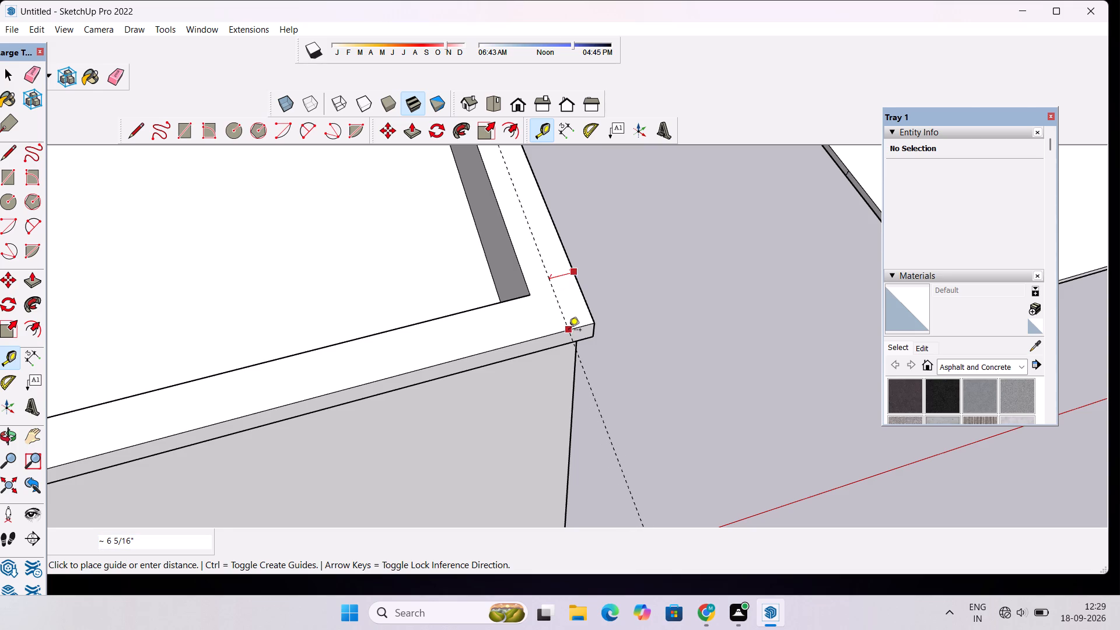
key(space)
Draw 1' lines from the parapet's inner corner to its outer side and front edges, at the front corner away from the slats.
key(l)
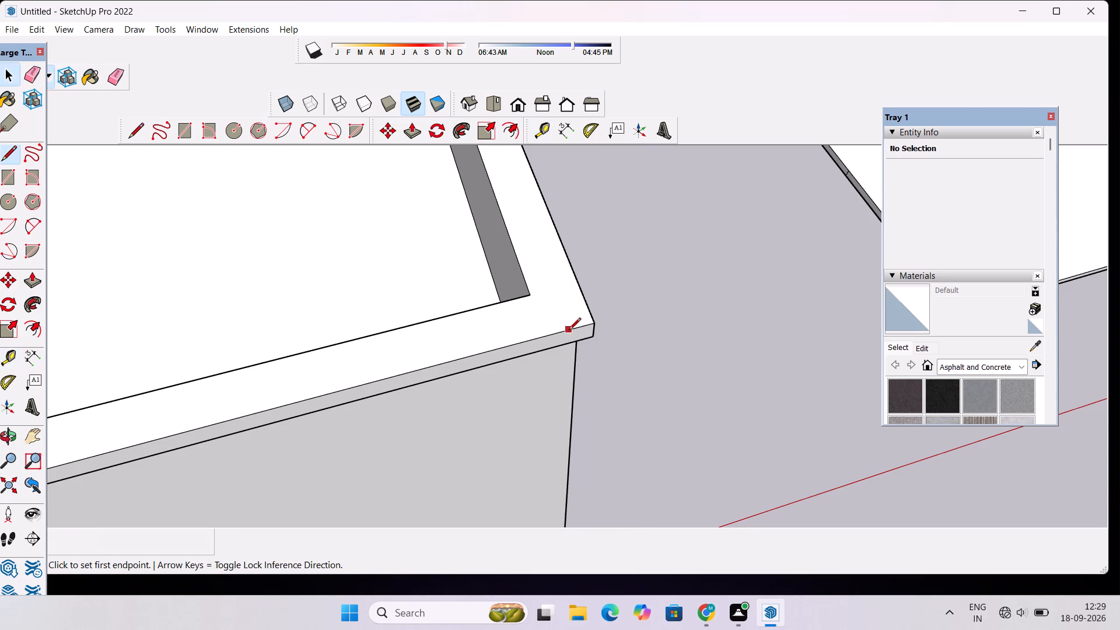
click(529, 299)
click(577, 284)
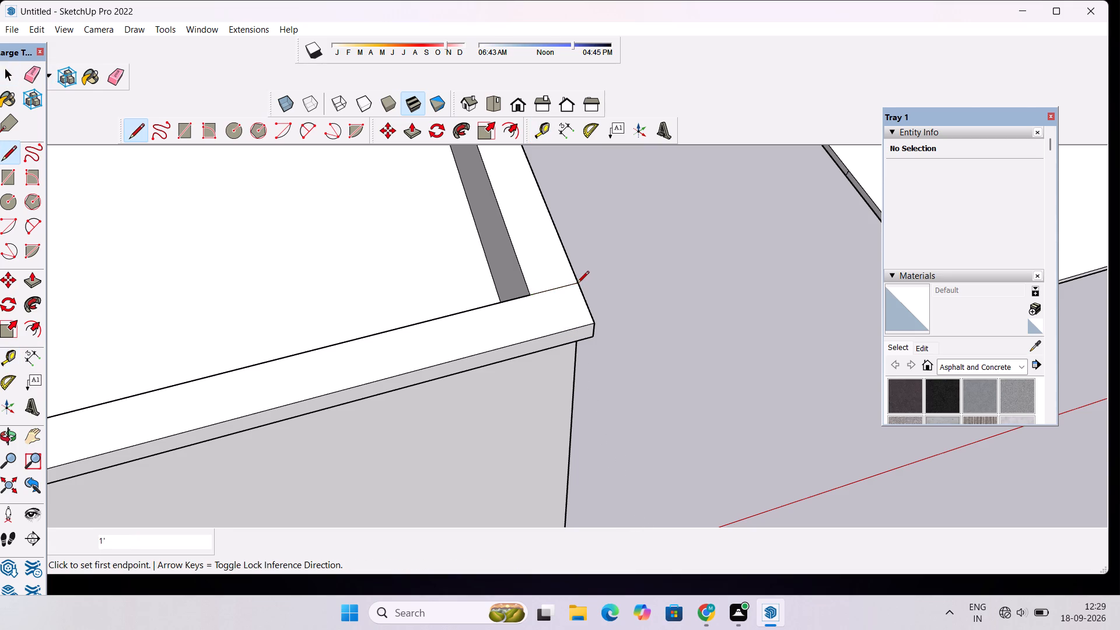
click(528, 296)
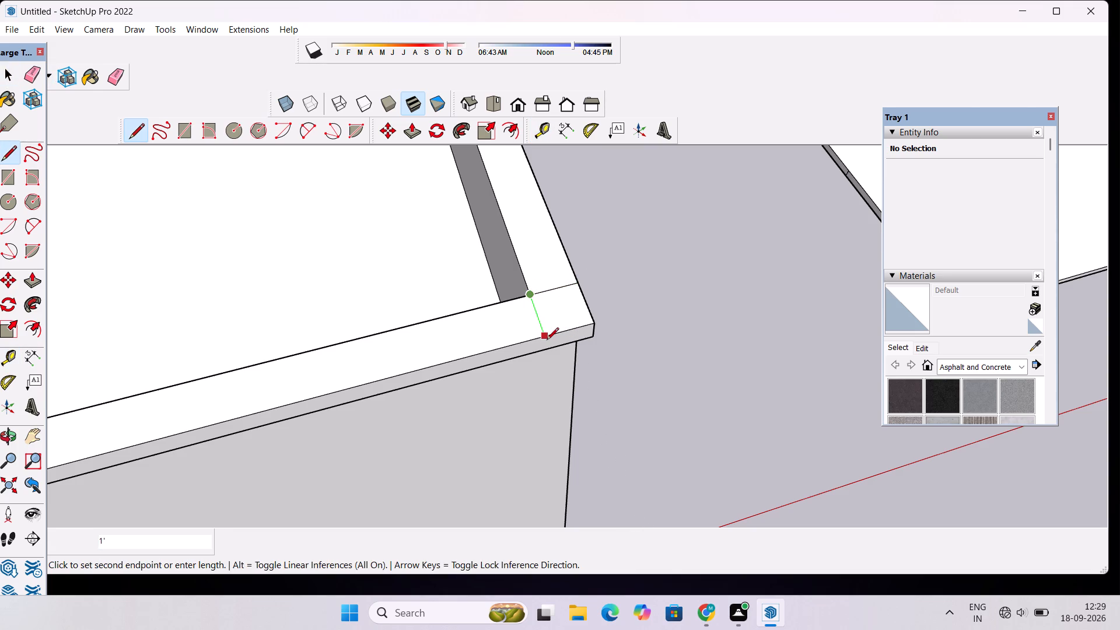
click(547, 341)
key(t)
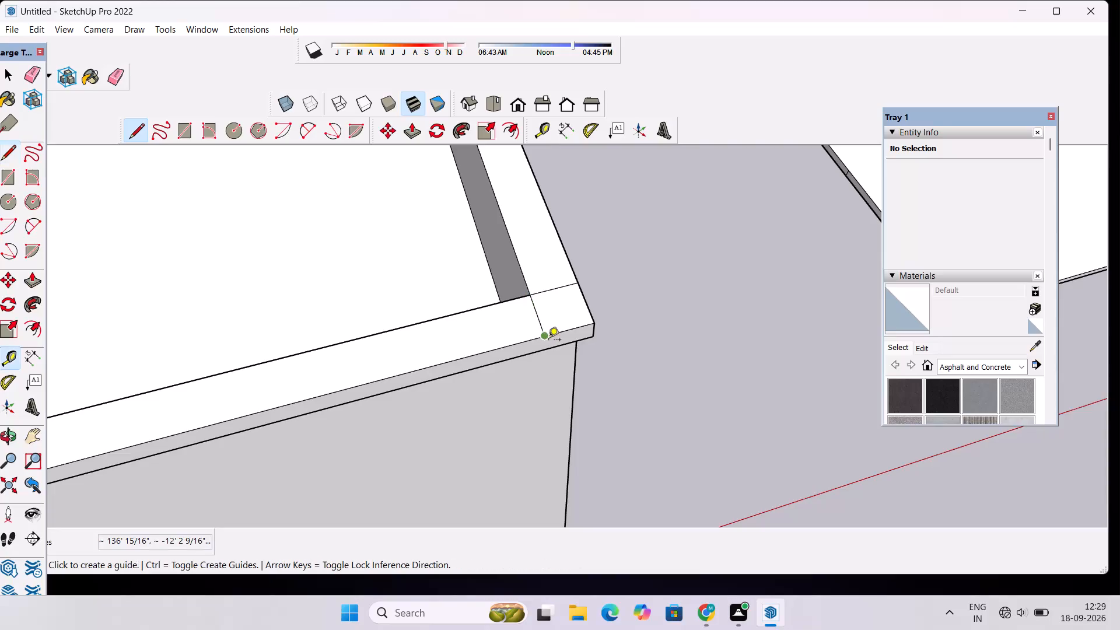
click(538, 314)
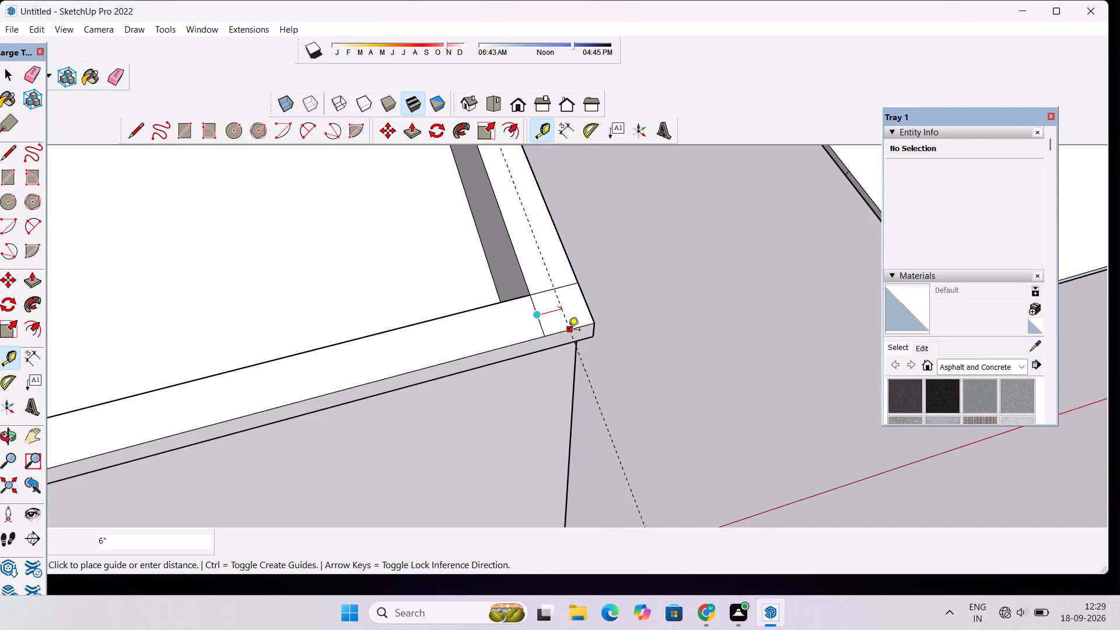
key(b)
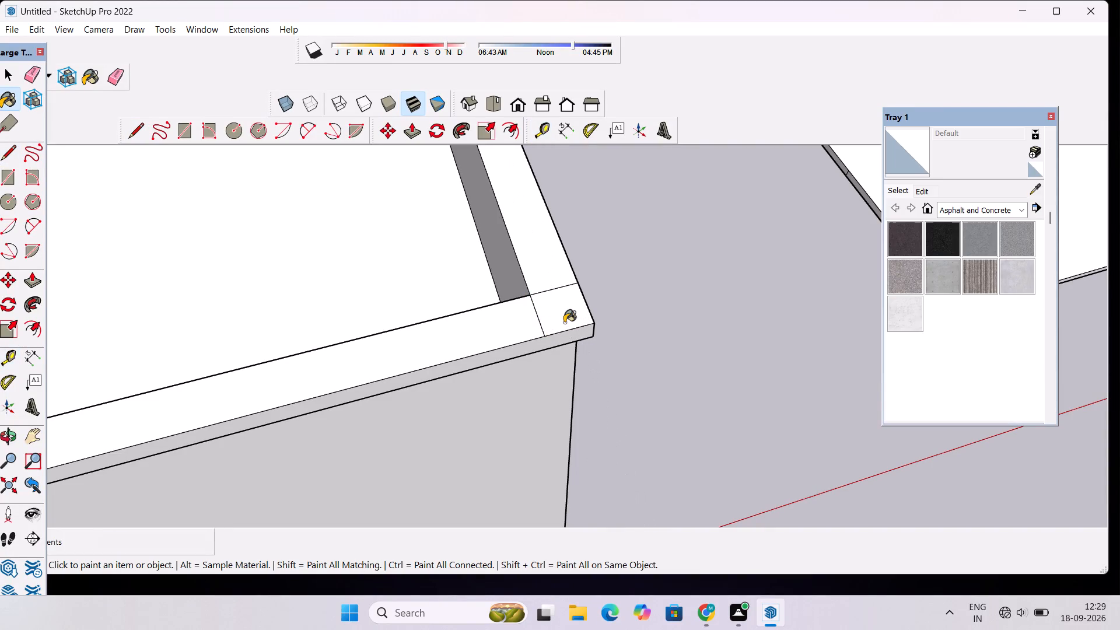
Place two guides crossing at the corner square's centre, one 6" from its back line and one through that line's midpoint.
key(t)
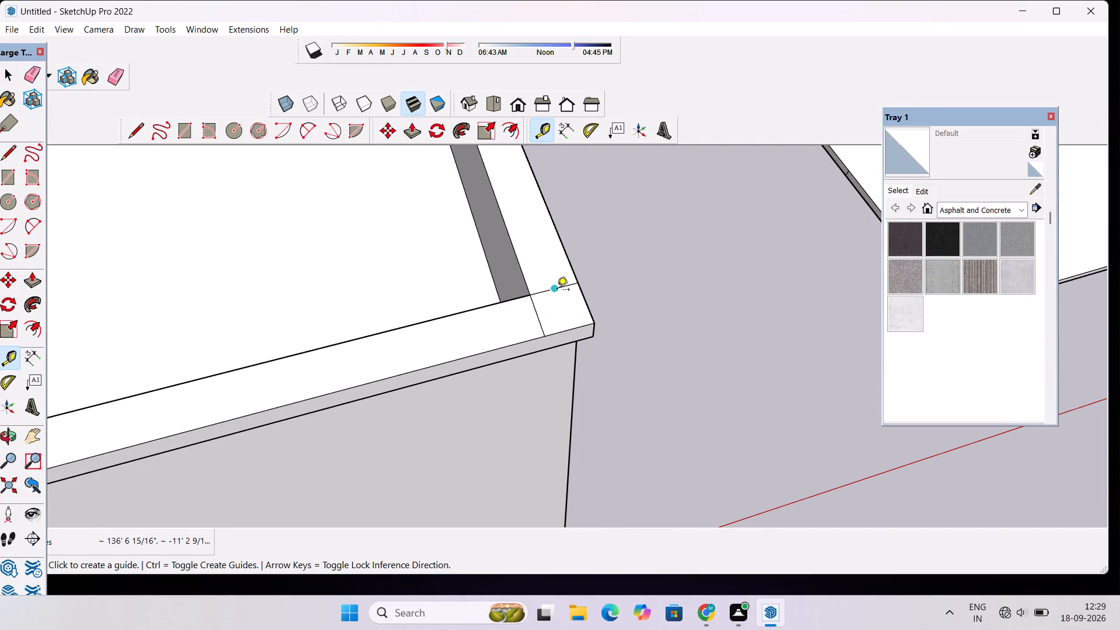
click(553, 292)
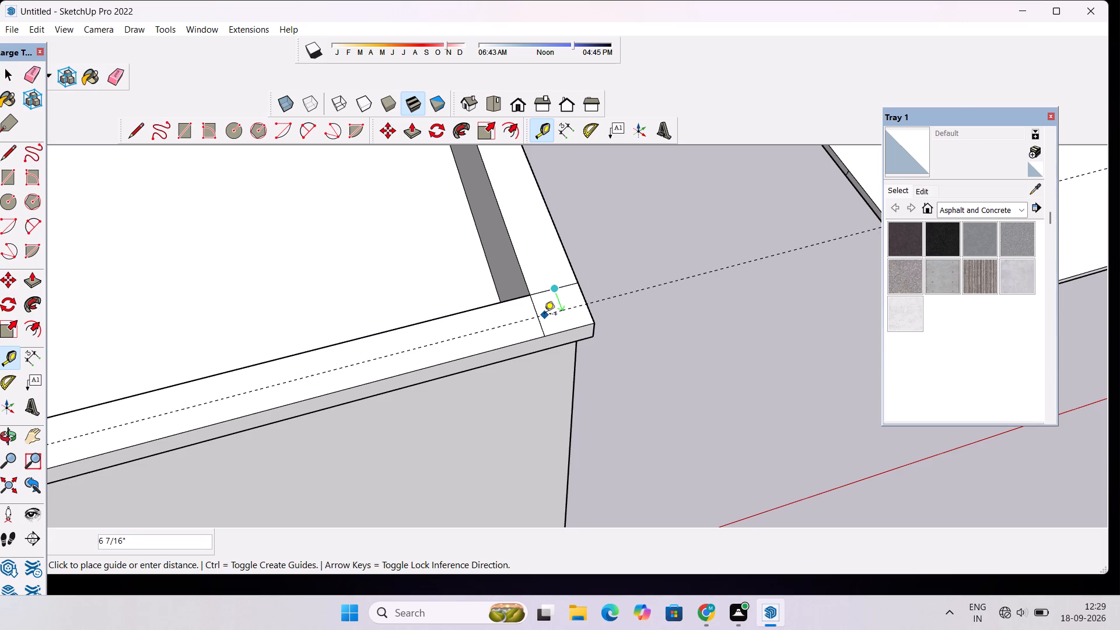
click(535, 318)
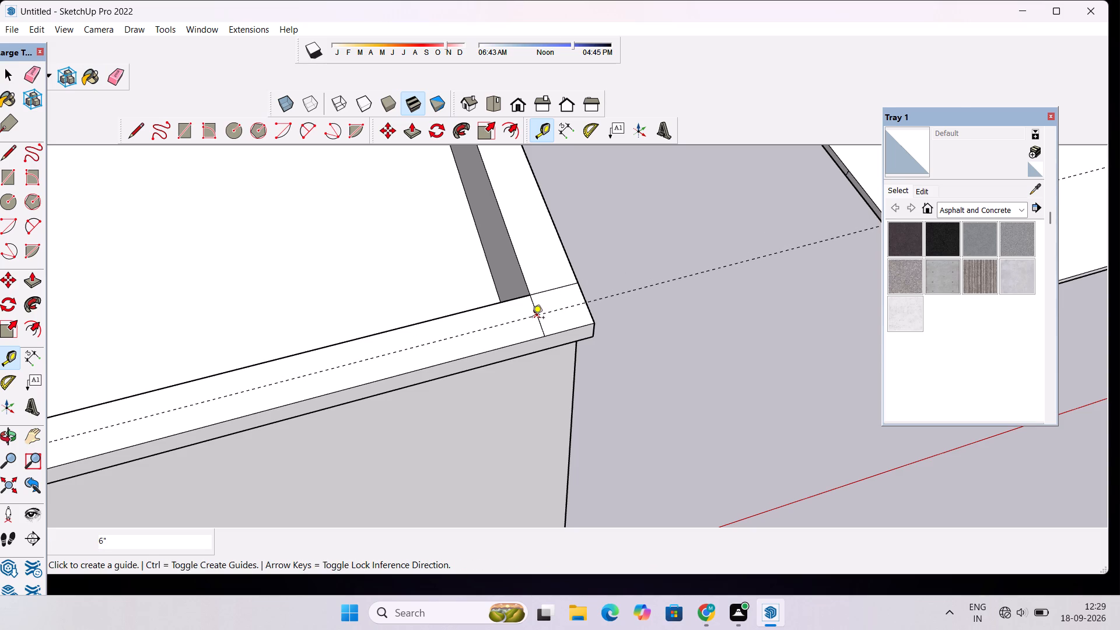
click(554, 289)
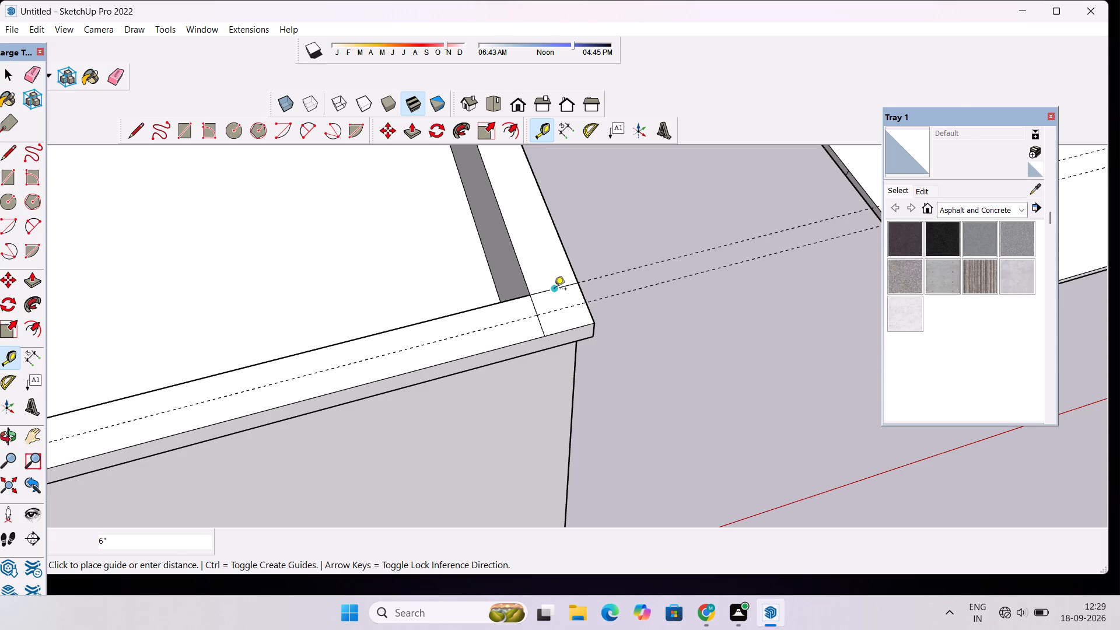
key(space)
key(t)
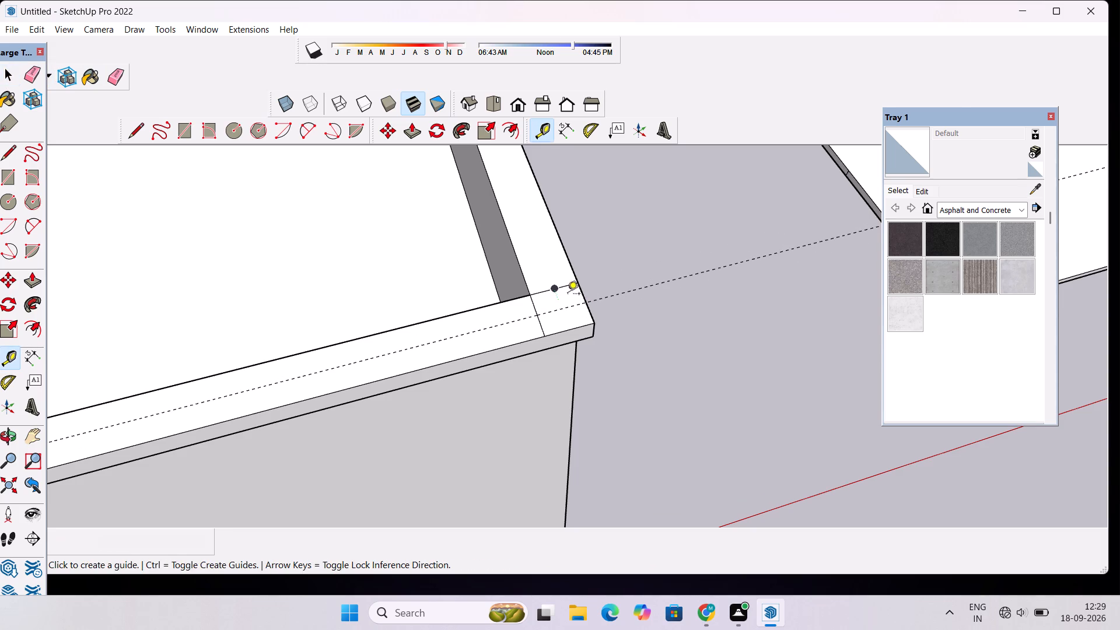
click(581, 293)
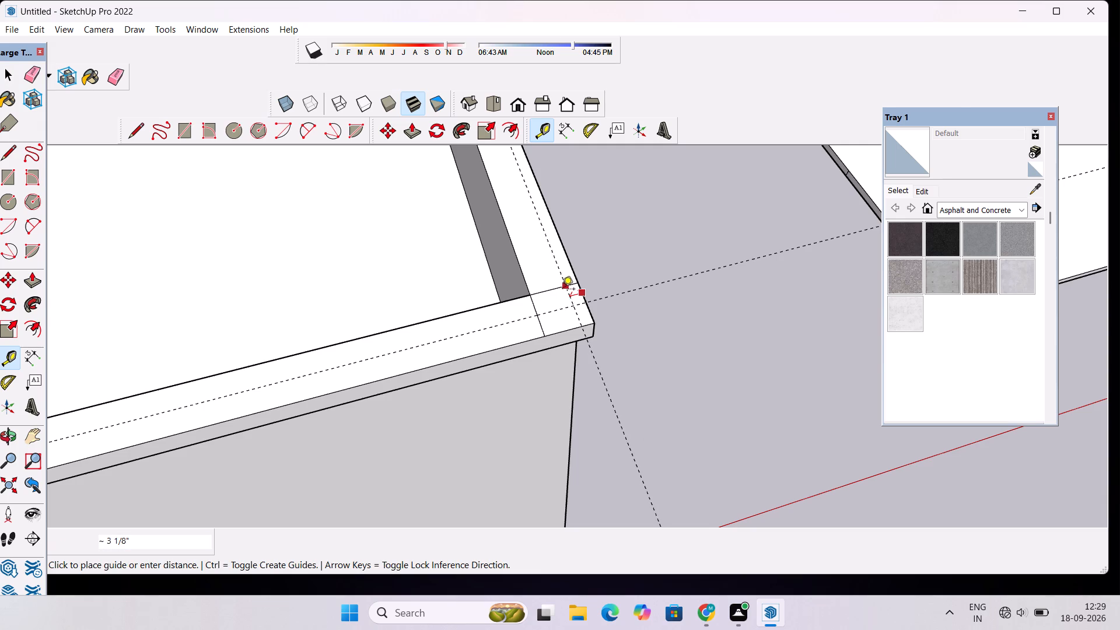
click(556, 291)
Draw 1' lines from the parapet's inner corner to its outer side and front edges, at the front corner nearest the slats.
scroll(659, 286, down, 8)
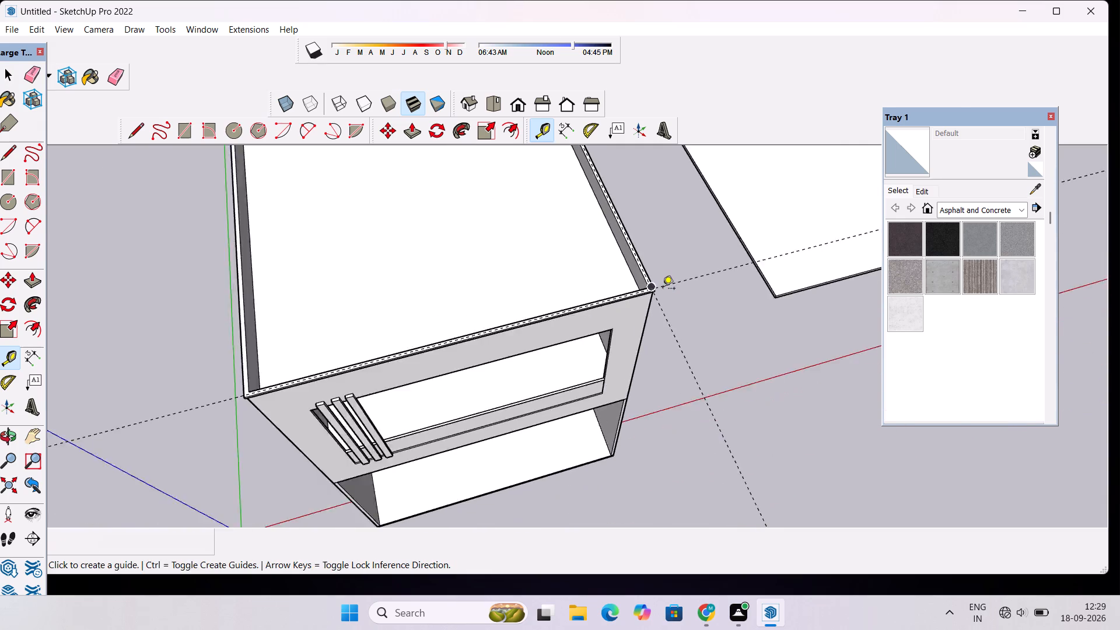
scroll(663, 289, down, 6)
scroll(428, 356, up, 5)
scroll(485, 318, up, 11)
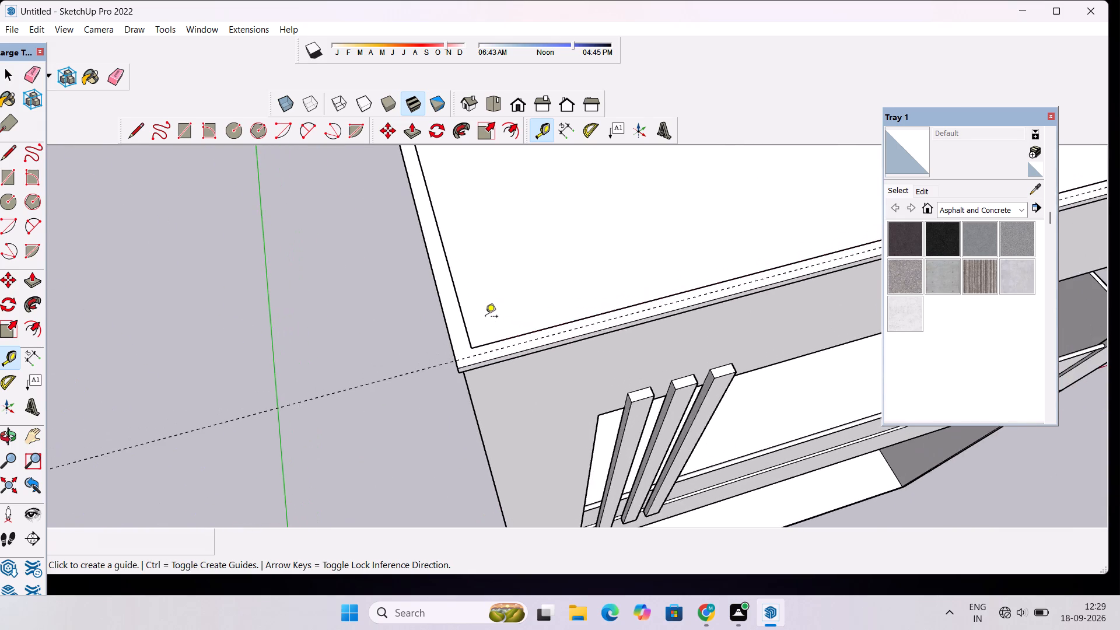
scroll(474, 345, up, 6)
key(l)
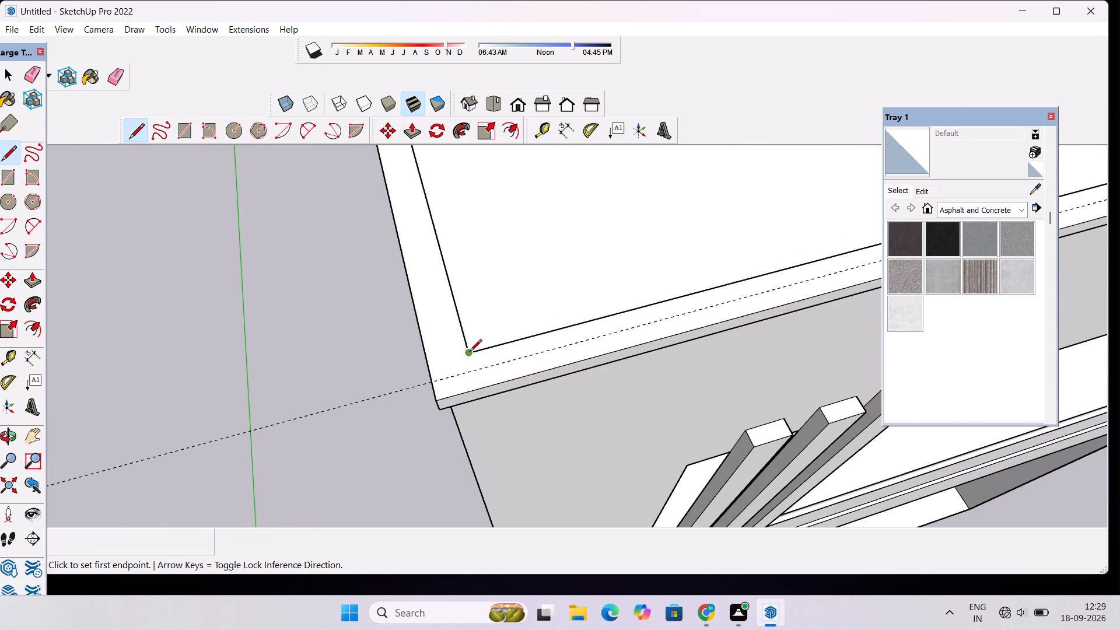
click(470, 352)
click(430, 363)
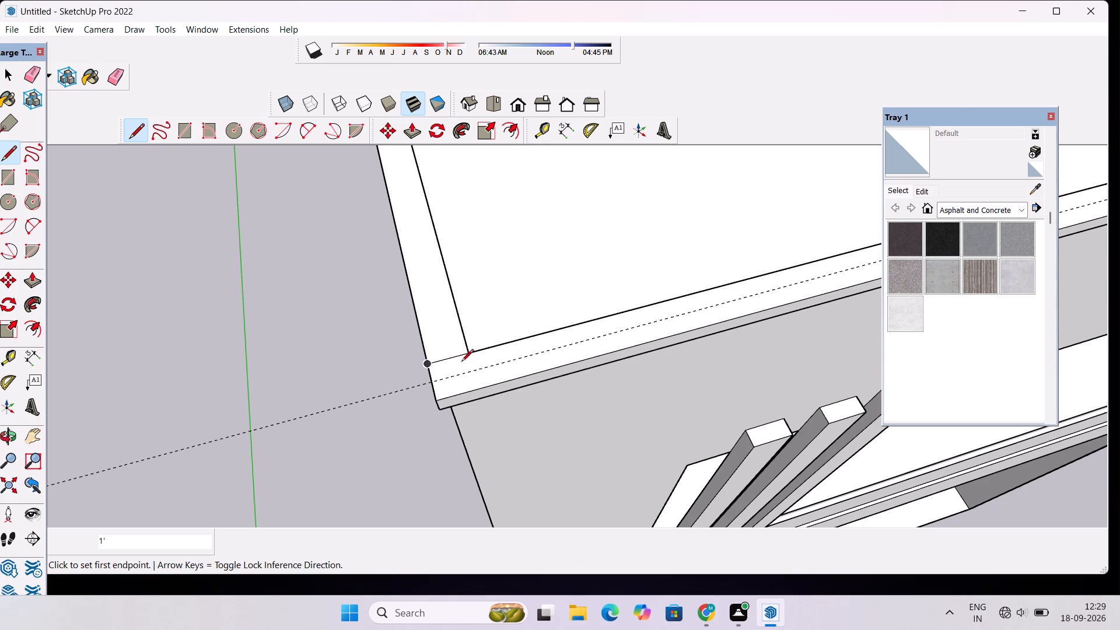
click(468, 354)
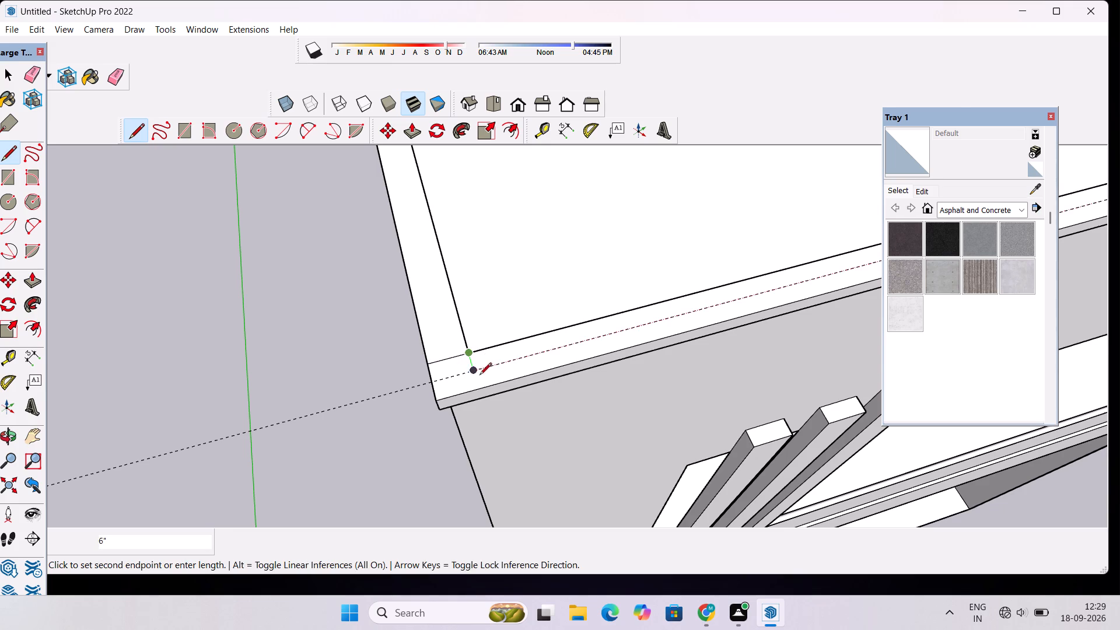
click(482, 387)
Place a guide 6" in from the outer side edge, through the corner square's centre at the front corner nearest the slats.
key(t)
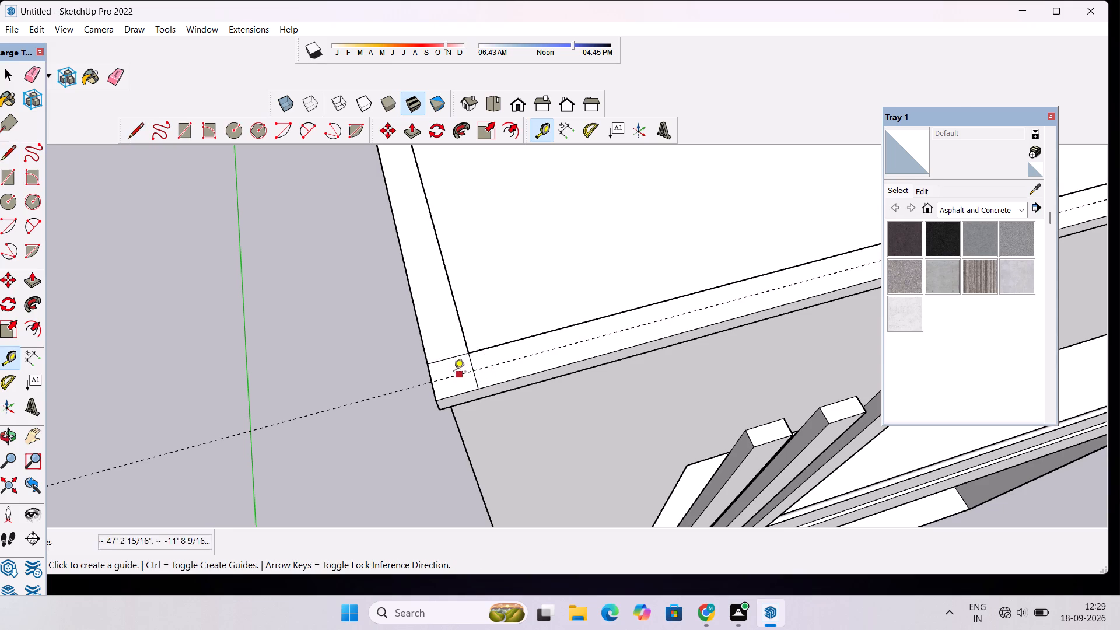
click(428, 372)
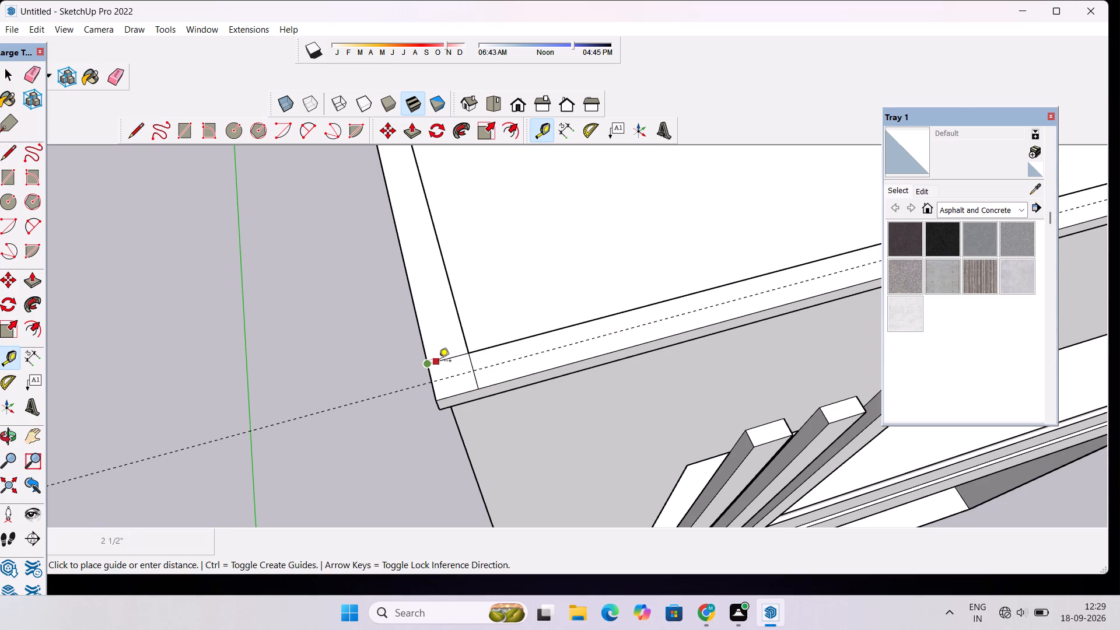
key(space)
key(t)
scroll(445, 359, up, 2)
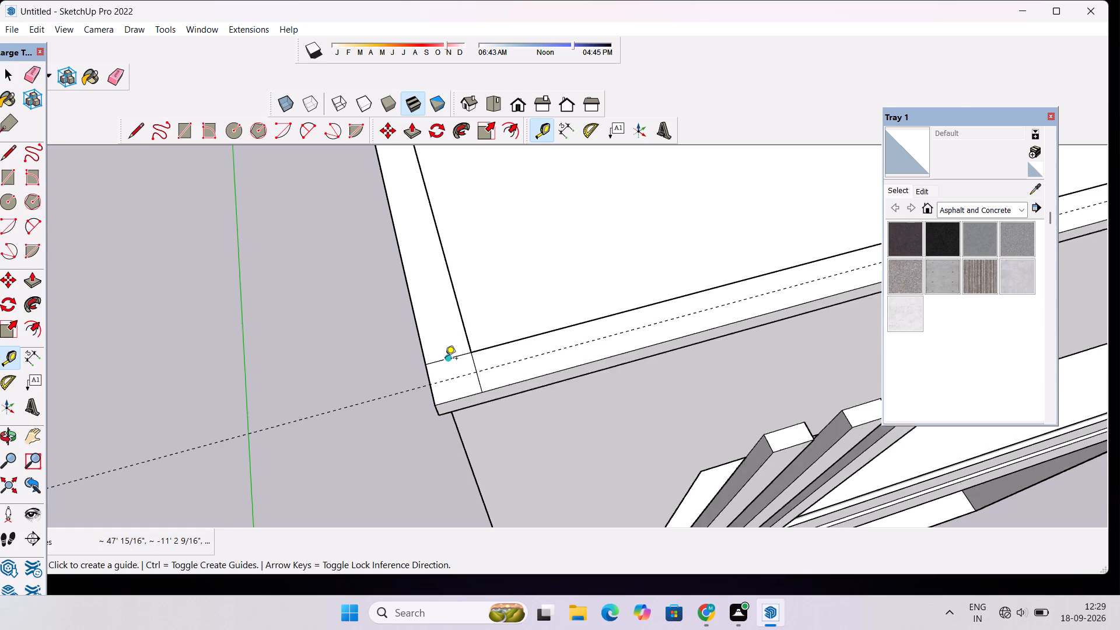
scroll(445, 359, up, 2)
click(425, 381)
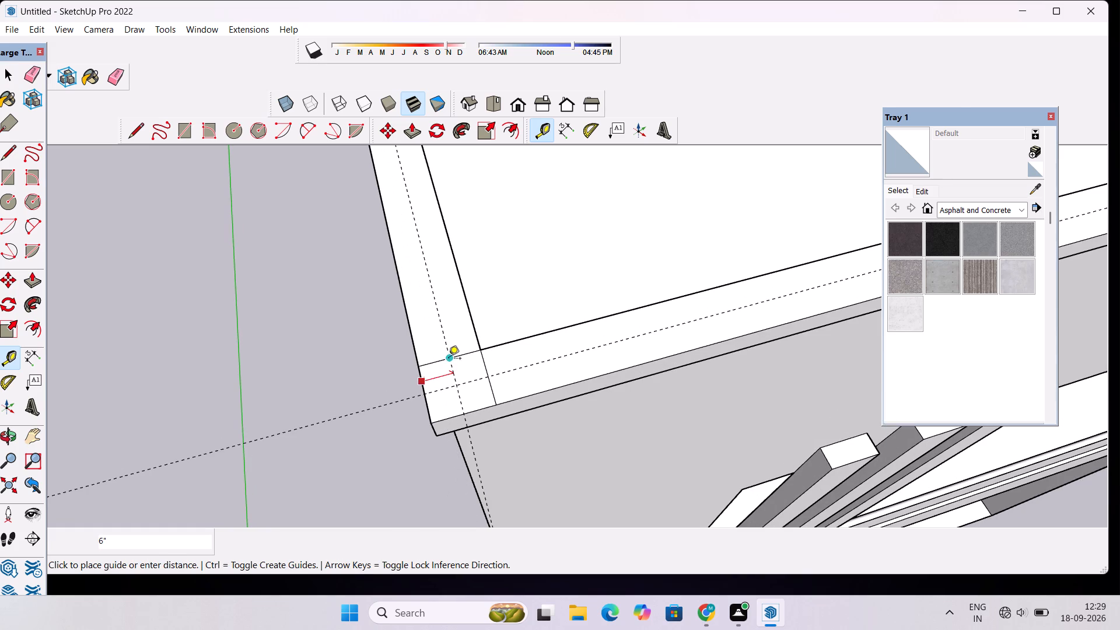
click(449, 359)
key(space)
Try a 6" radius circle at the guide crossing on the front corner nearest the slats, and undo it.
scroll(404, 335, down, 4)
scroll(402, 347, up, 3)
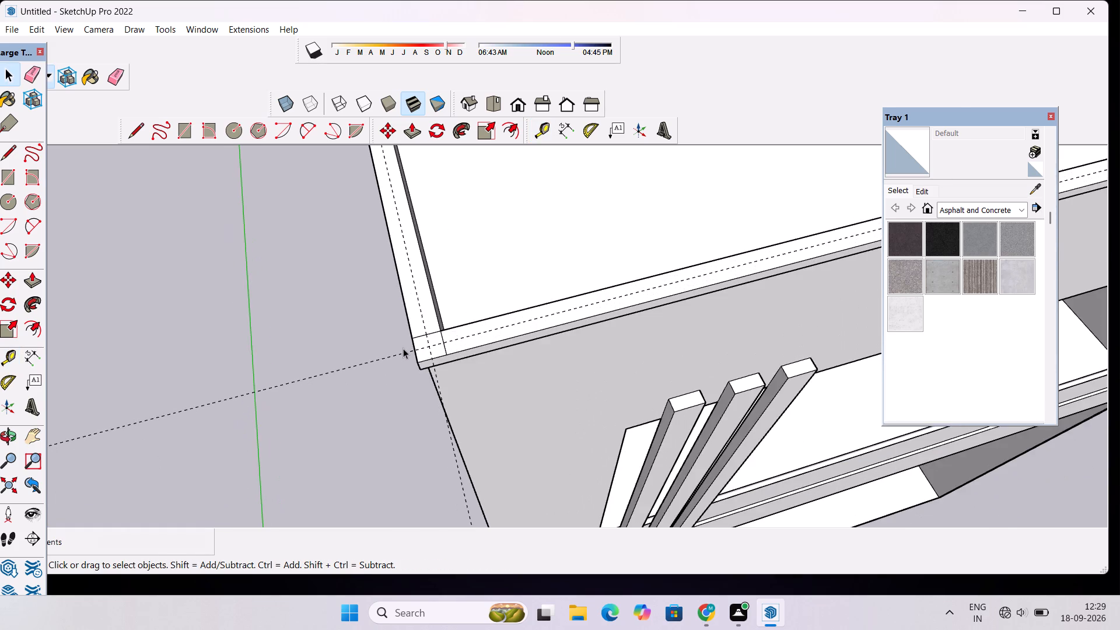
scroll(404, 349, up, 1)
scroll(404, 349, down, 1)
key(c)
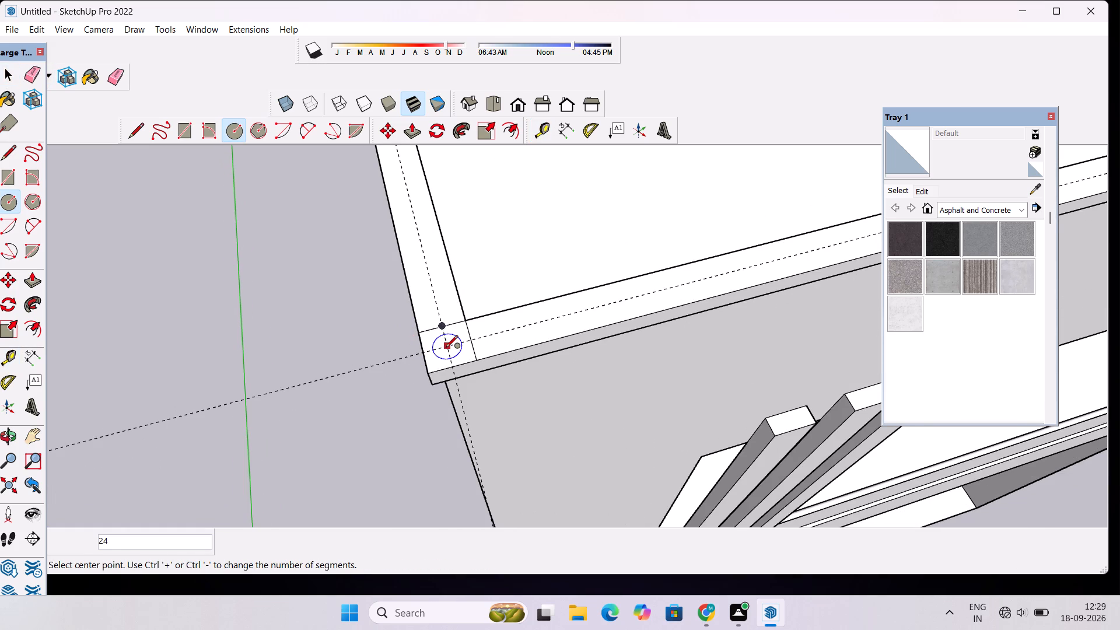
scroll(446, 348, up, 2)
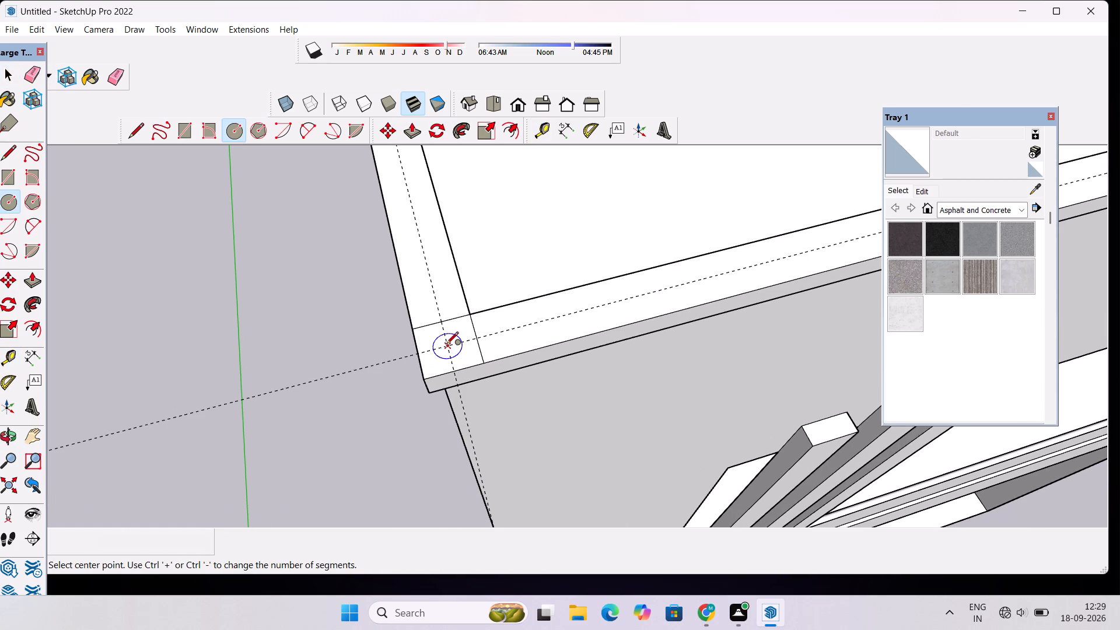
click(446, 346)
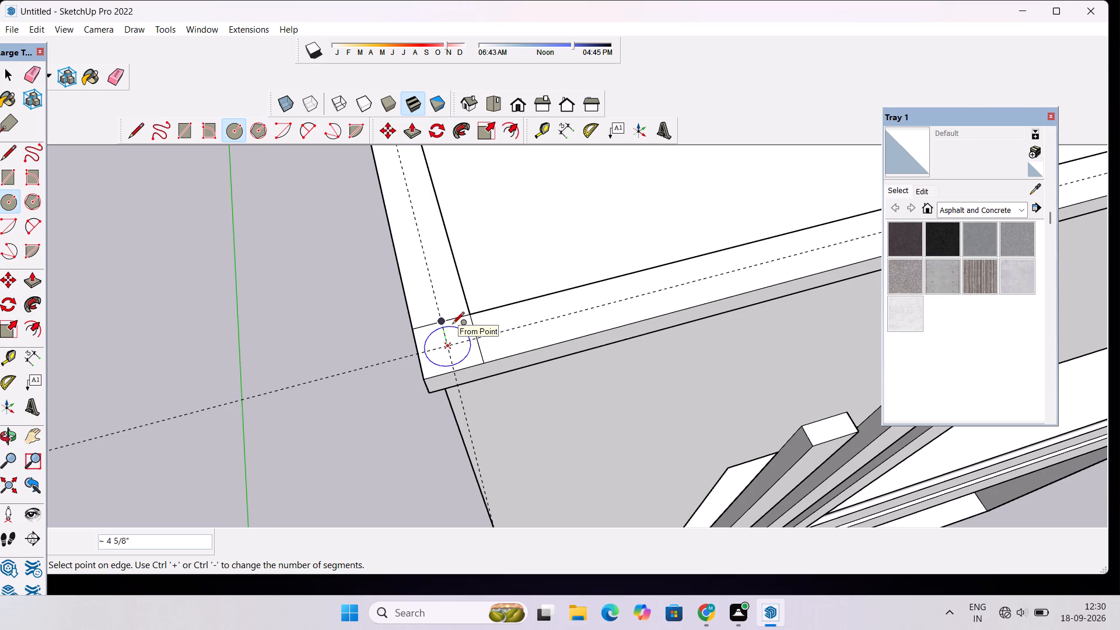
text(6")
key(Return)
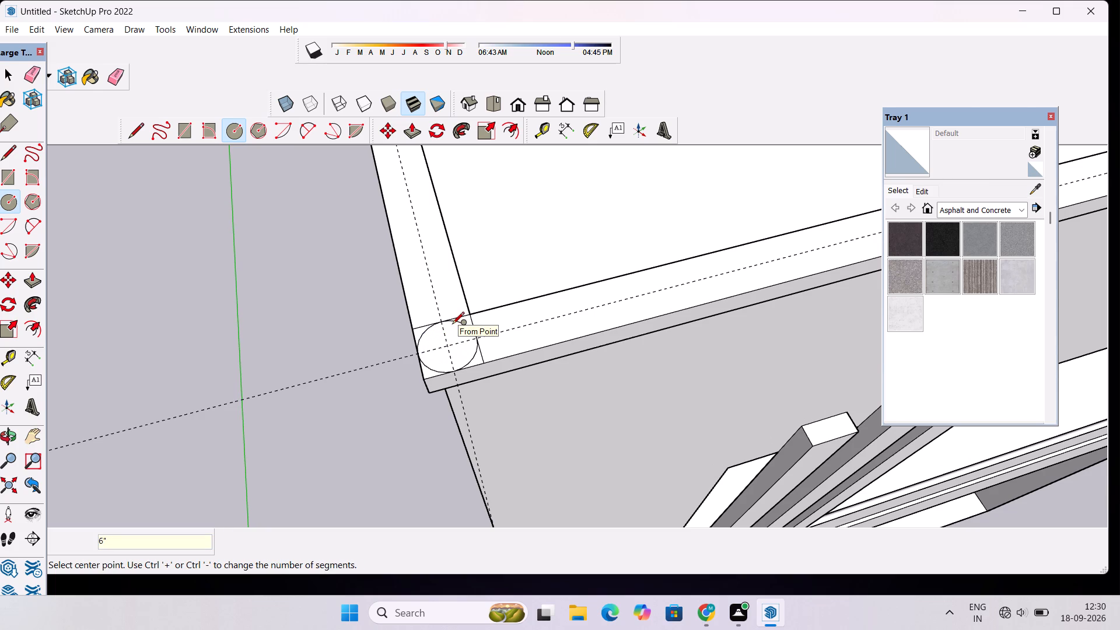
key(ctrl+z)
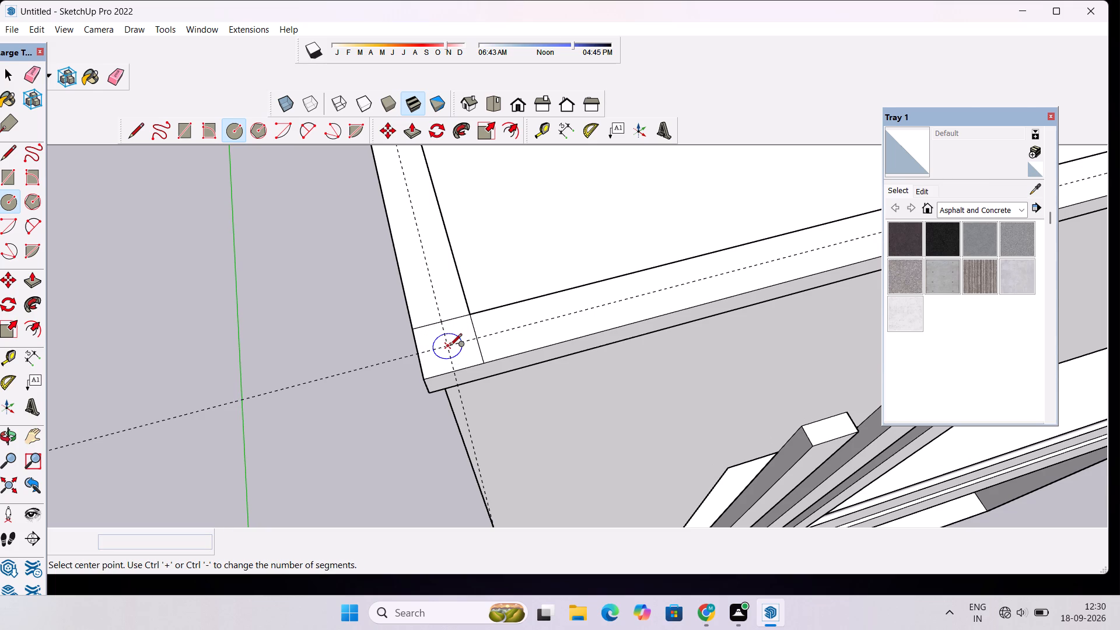
Draw a 3" radius circle centred on the guide crossing at the front corner nearest the slats.
click(446, 346)
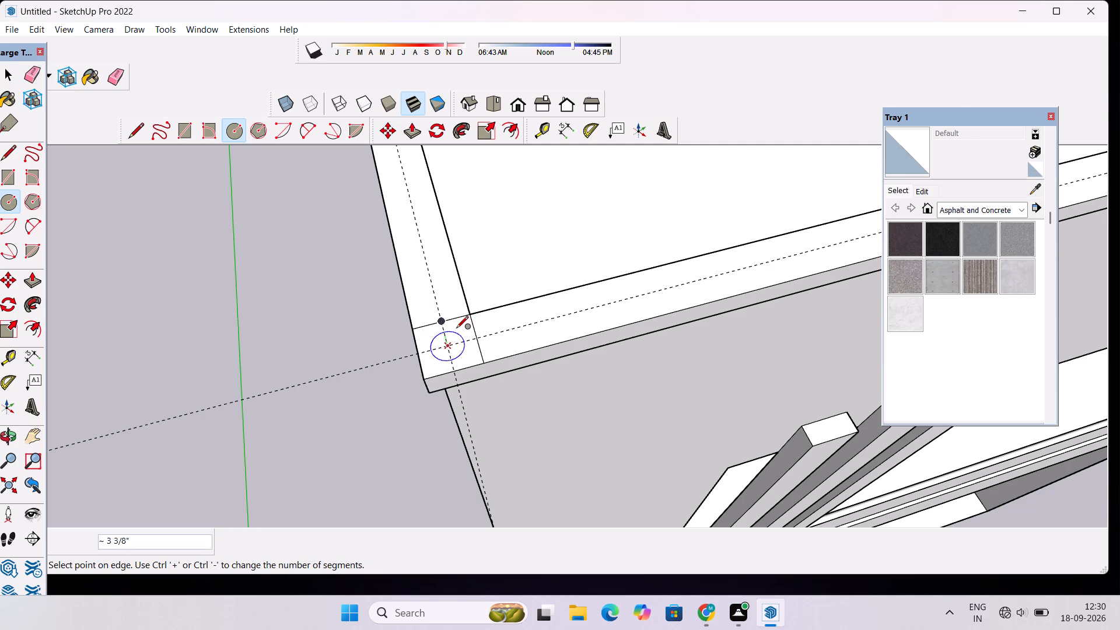
text(3")
key(Return)
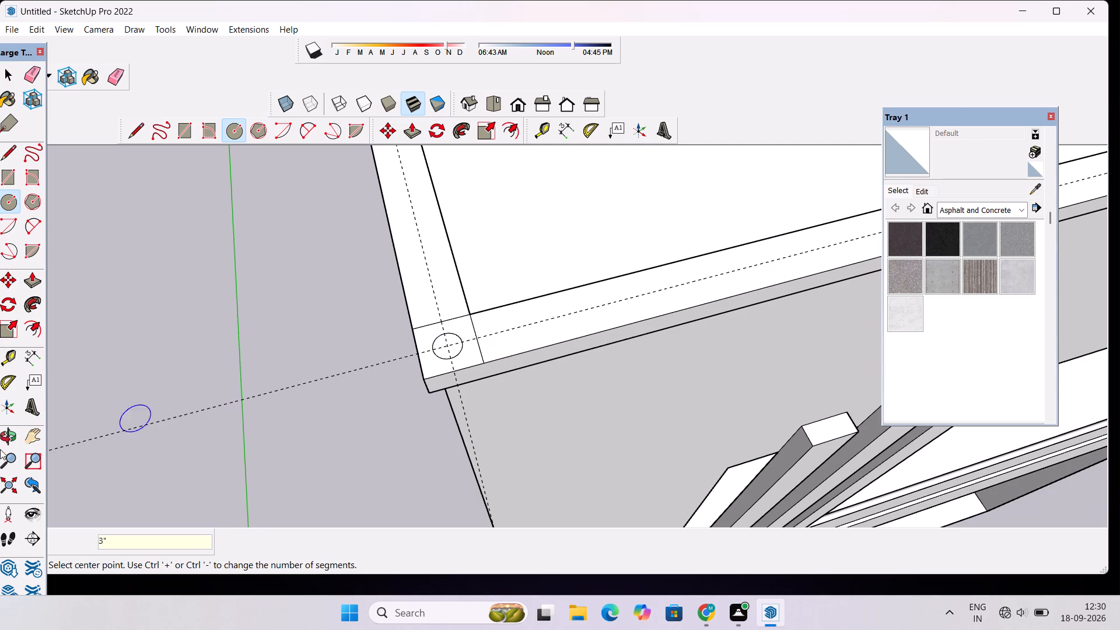
Draw a 3" radius circle centred on the guide crossing at the front parapet corner away from the slats.
scroll(337, 292, down, 12)
scroll(630, 234, up, 15)
scroll(675, 242, down, 3)
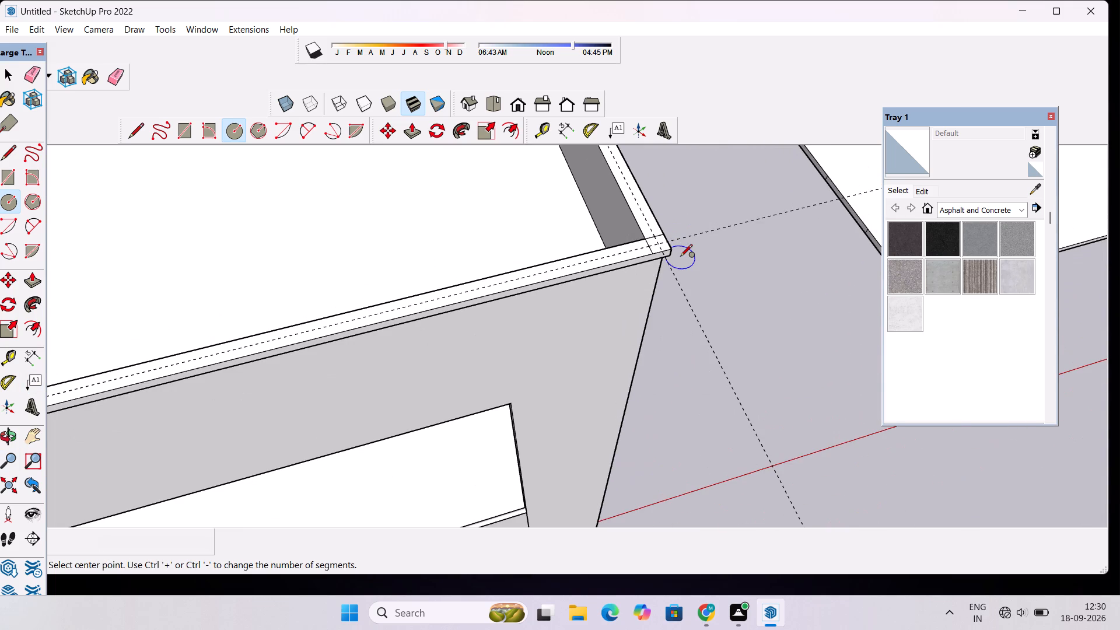
scroll(640, 556, down, 1)
scroll(628, 347, down, 5)
scroll(635, 278, up, 20)
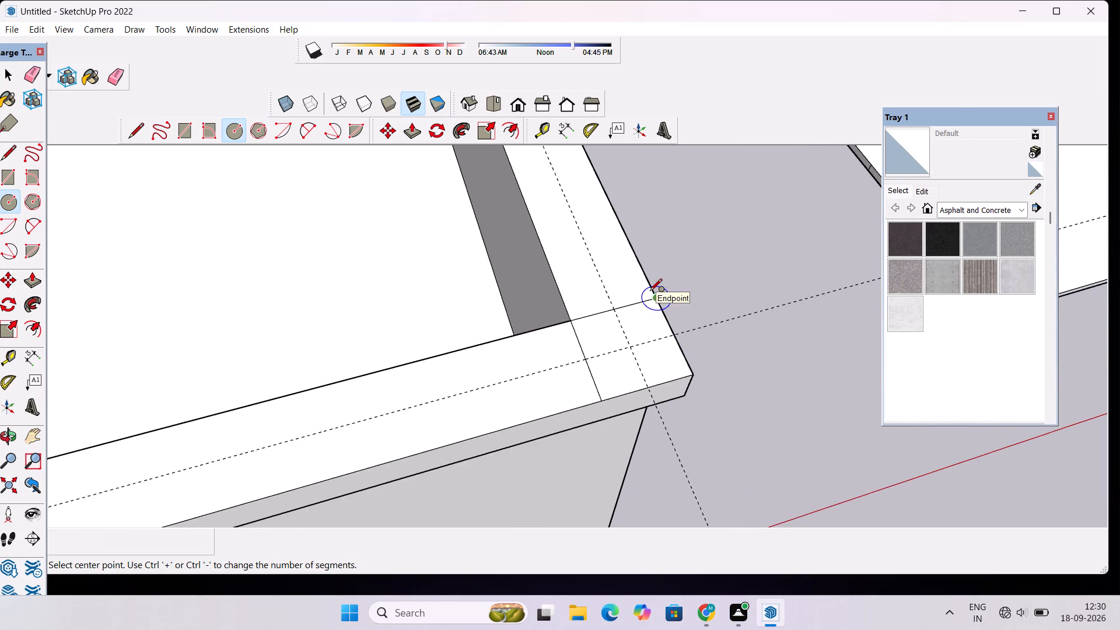
scroll(650, 293, up, 1)
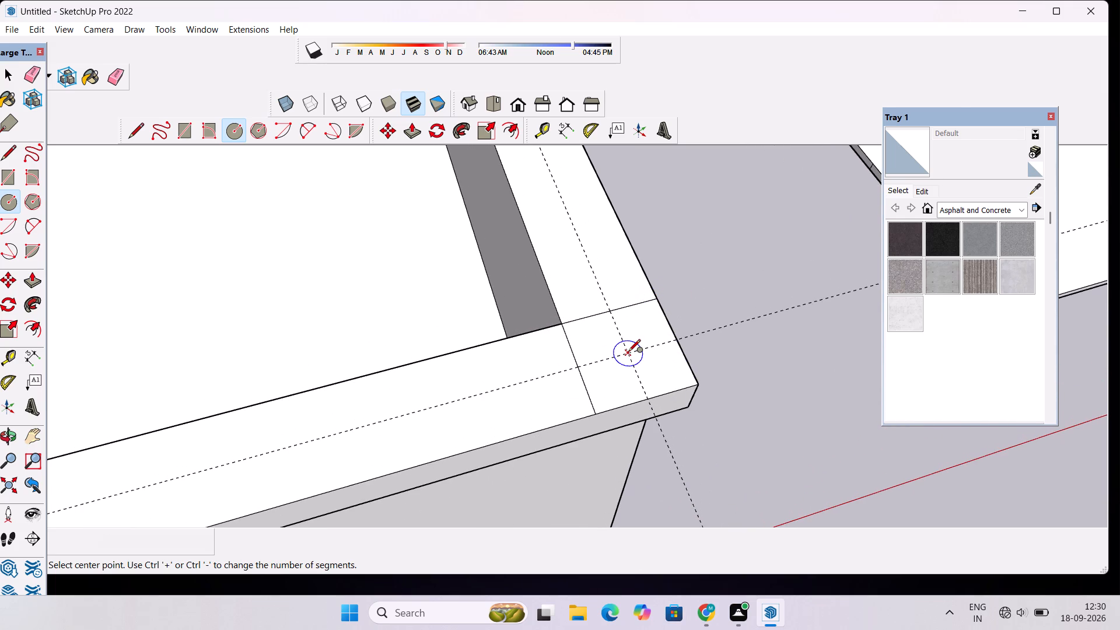
click(628, 352)
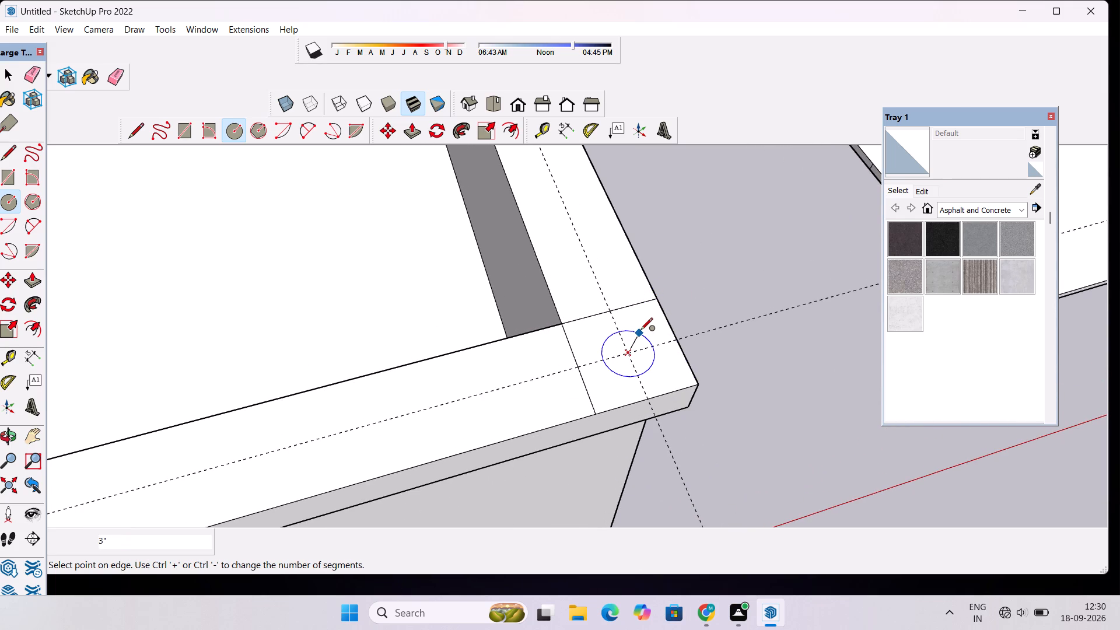
click(640, 331)
Draw 1' lines from the parapet's inner corner to its outer back and side edges, at the back corner away from the slats.
scroll(675, 368, down, 5)
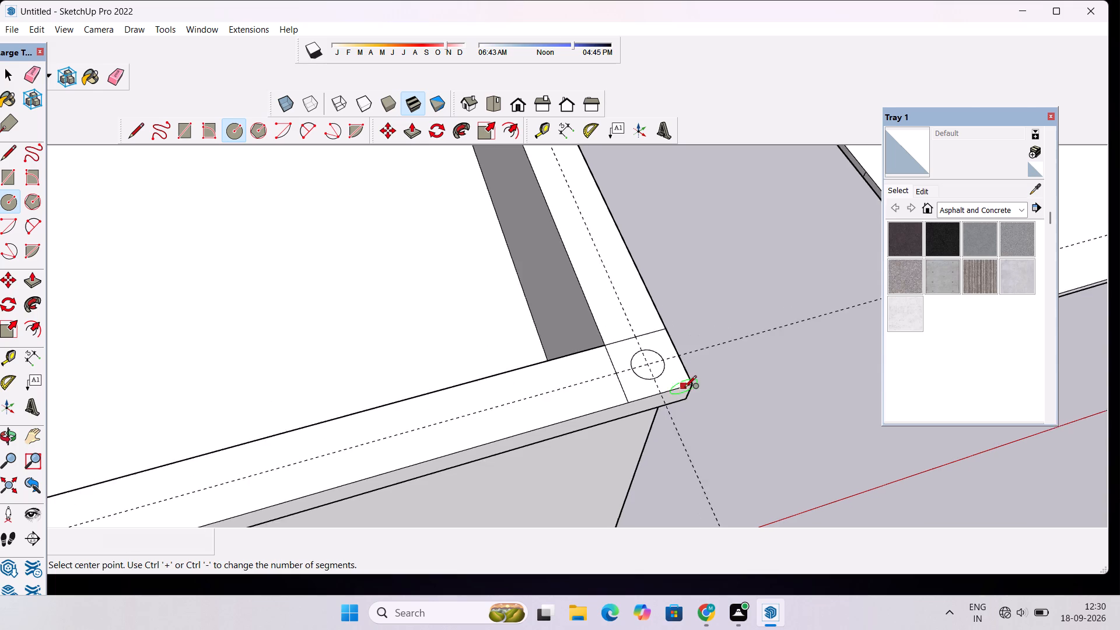
scroll(684, 388, down, 15)
scroll(597, 210, up, 12)
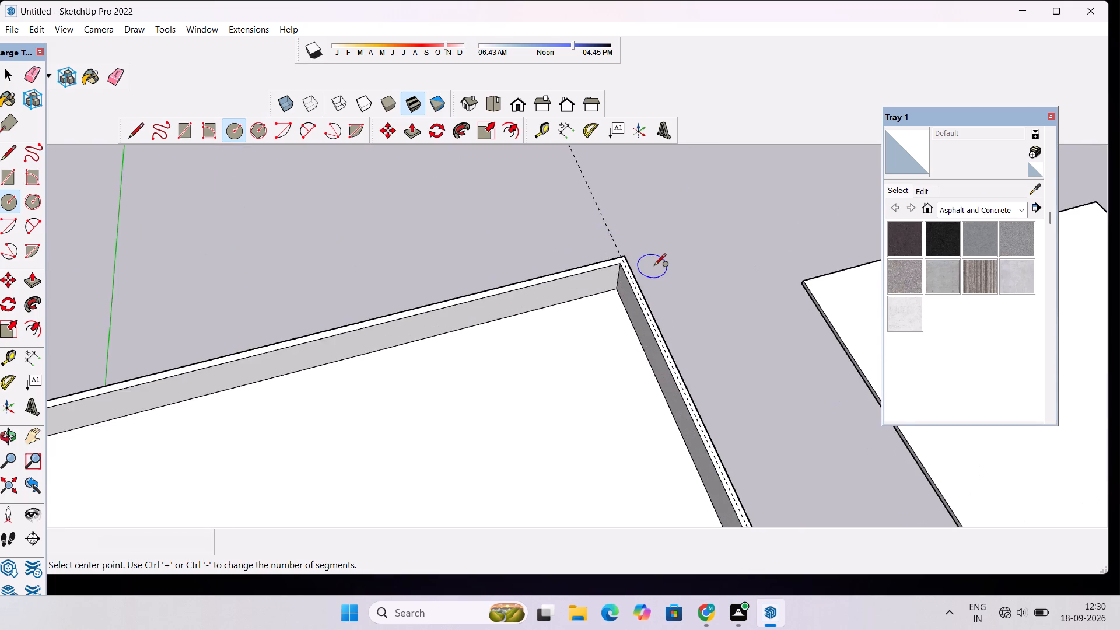
scroll(654, 267, up, 3)
key(space)
key(l)
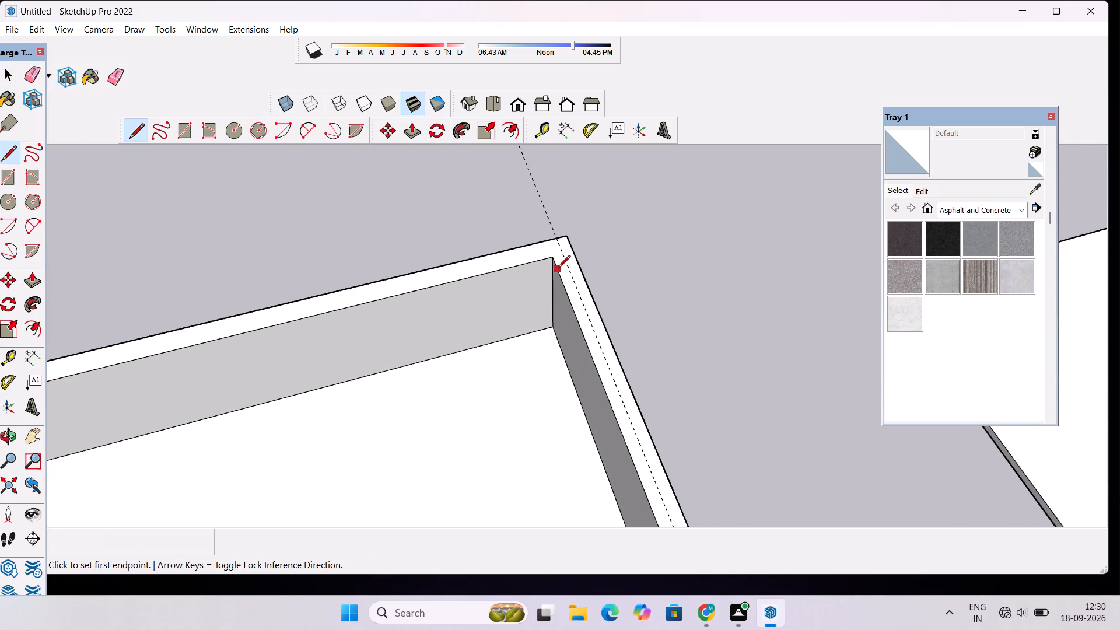
scroll(558, 268, up, 5)
click(548, 253)
click(536, 226)
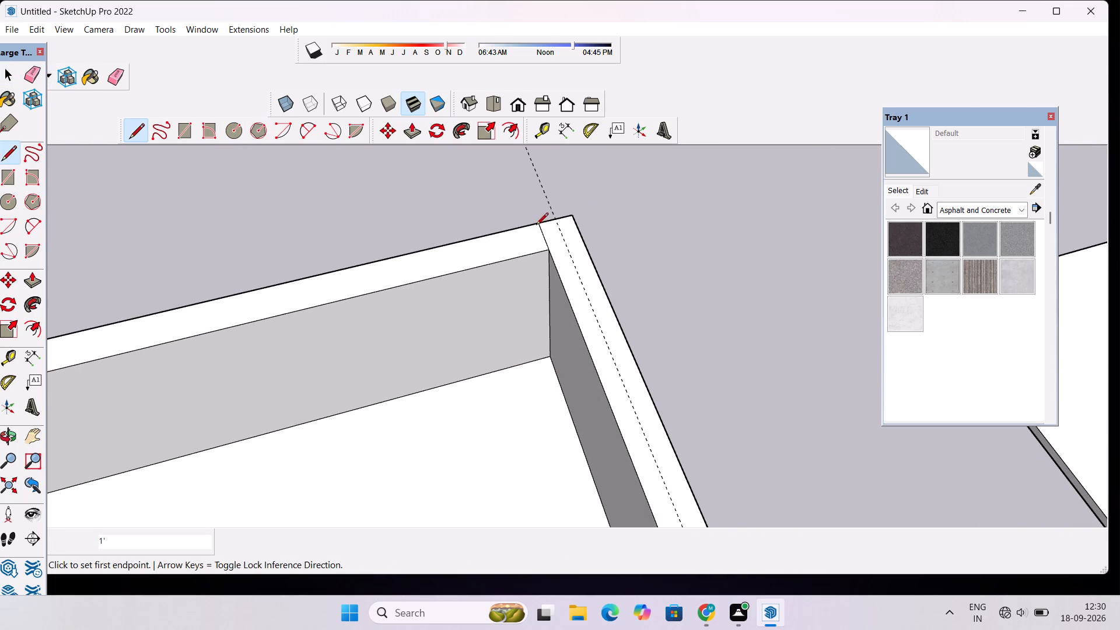
click(549, 250)
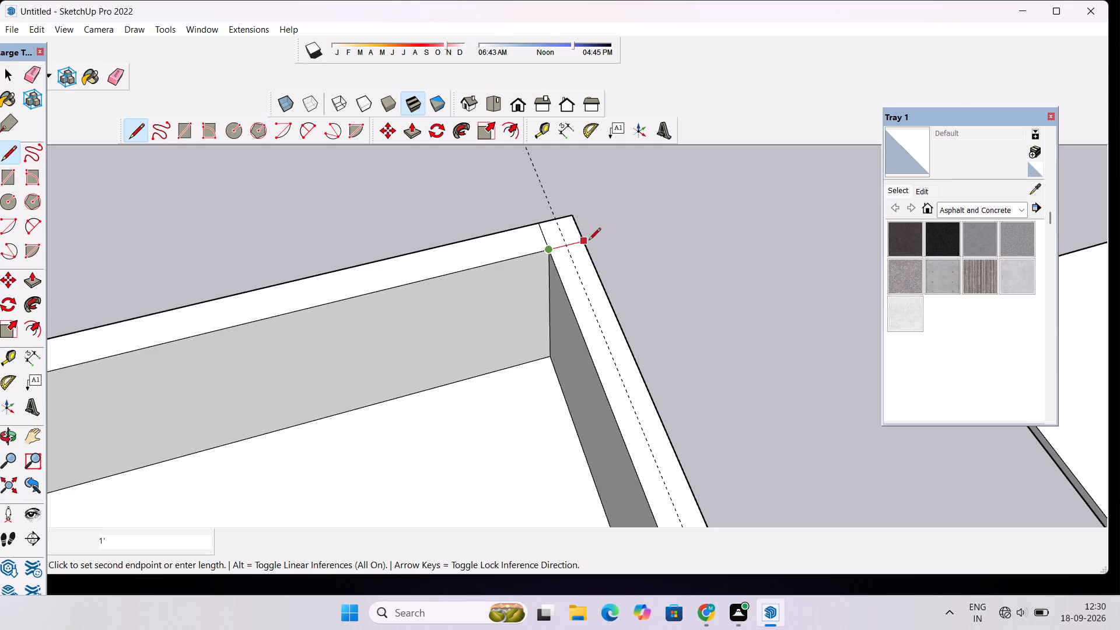
click(587, 242)
Draw 1' lines from the parapet's inner corner to its outer back and side edges, at the back corner on the slat side.
scroll(743, 209, down, 17)
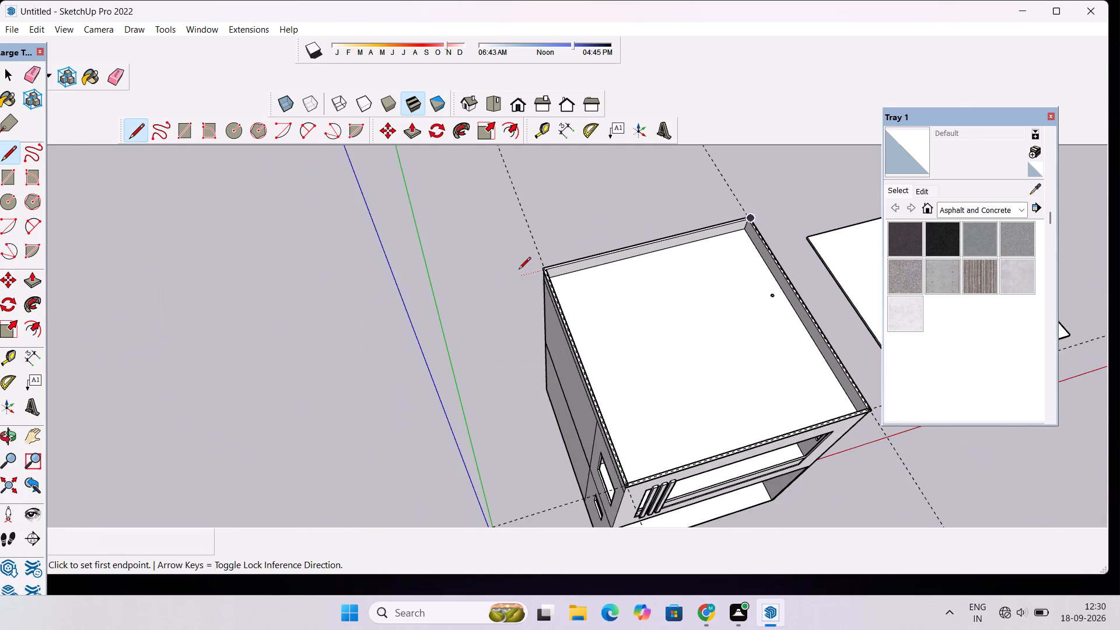
scroll(519, 270, up, 4)
scroll(591, 267, up, 5)
scroll(544, 256, up, 9)
scroll(537, 267, down, 3)
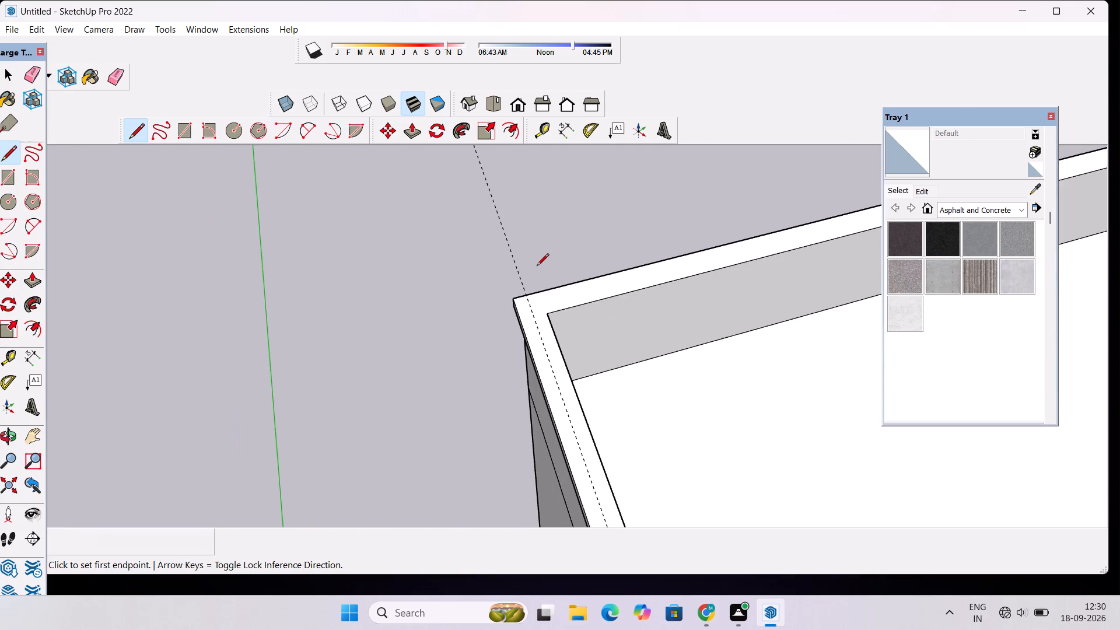
click(547, 314)
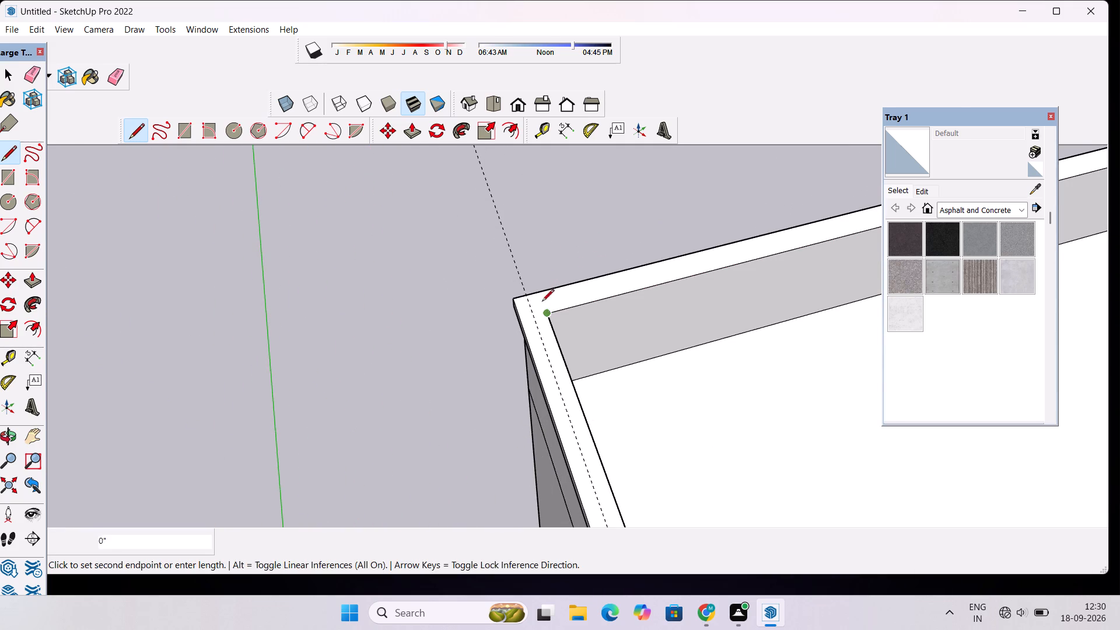
click(540, 294)
click(545, 315)
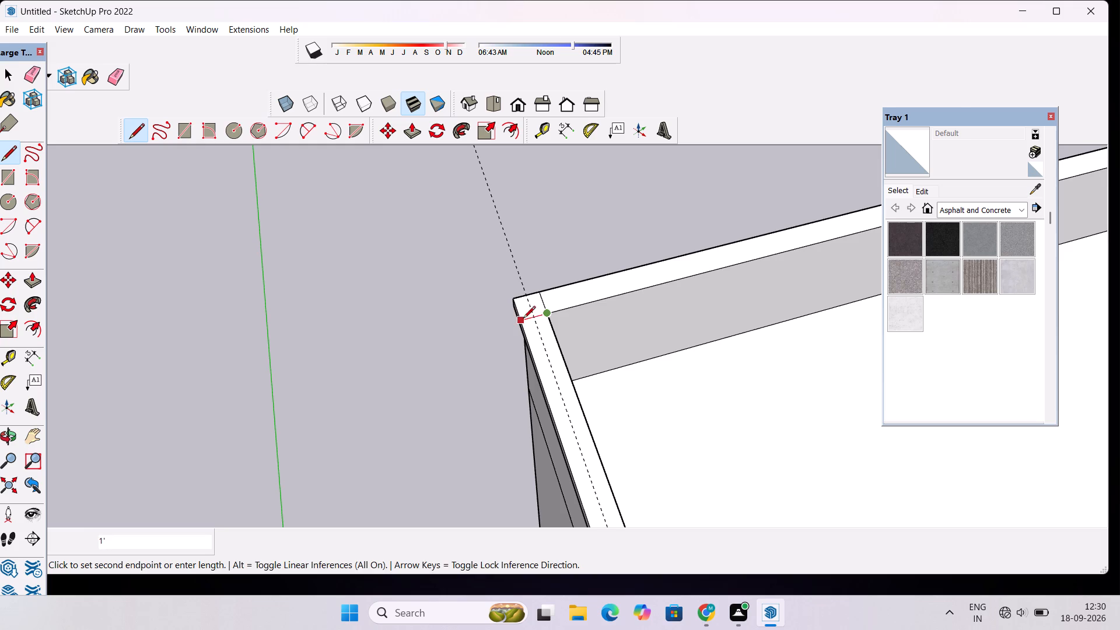
click(521, 320)
Place a guide parallel to the back parapet edge through the midpoint of the corner square's inner line, at the slat-side back corner.
scroll(457, 318, down, 3)
key(t)
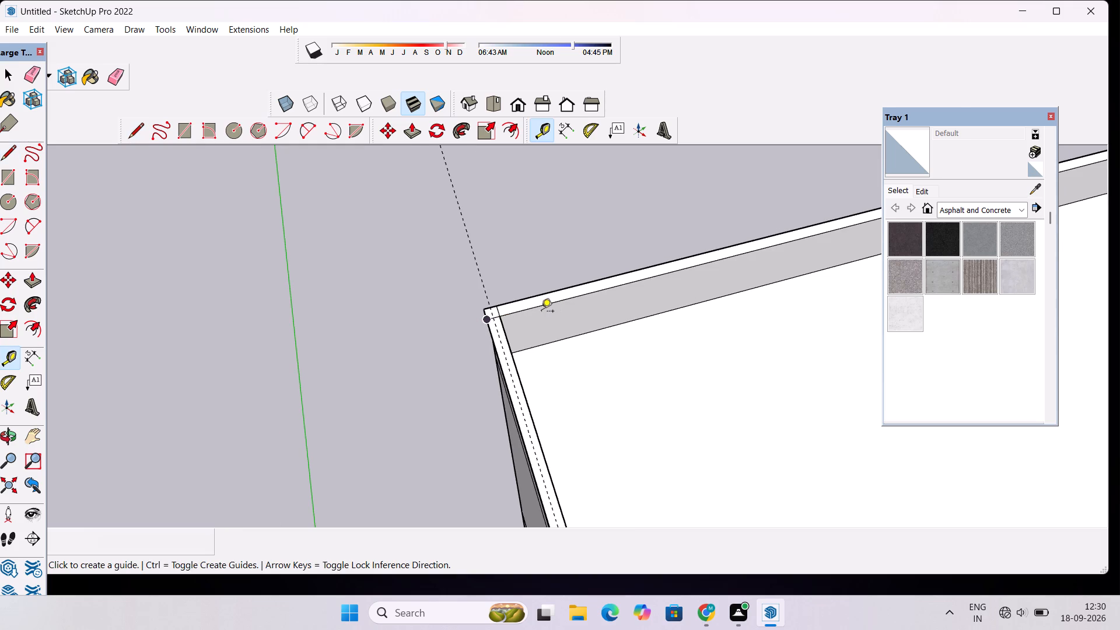
scroll(541, 312, up, 4)
scroll(453, 296, up, 4)
scroll(471, 303, down, 1)
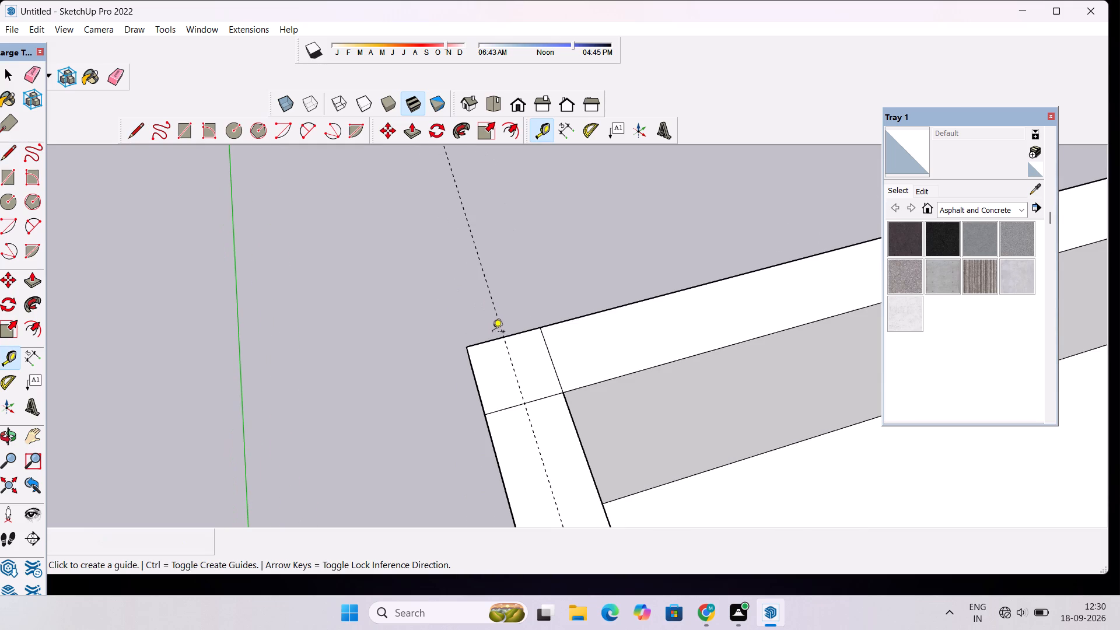
click(488, 340)
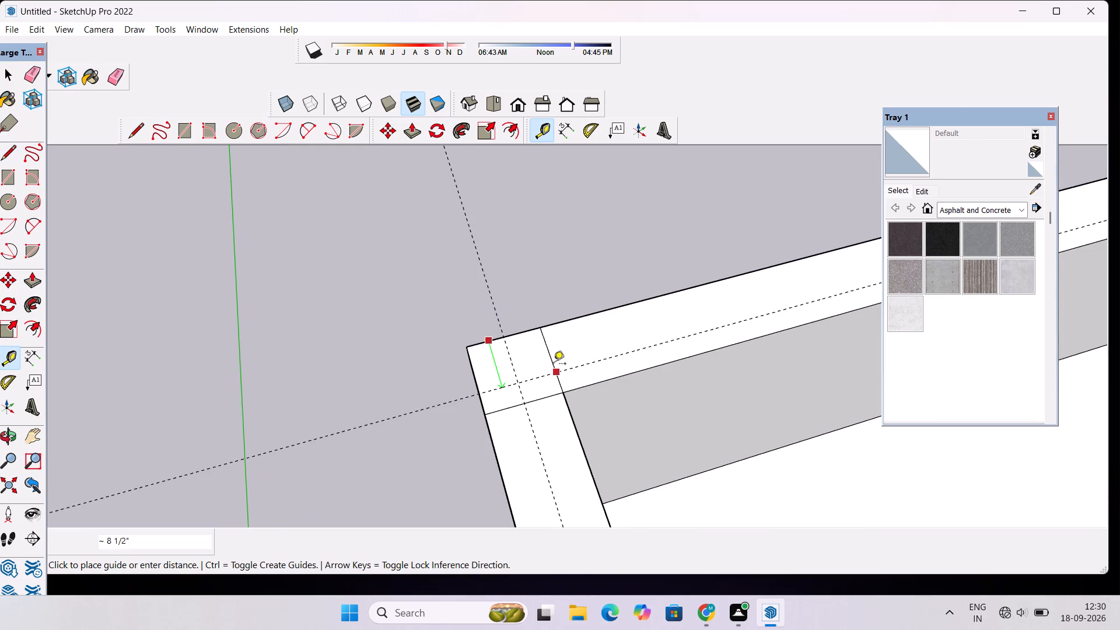
click(551, 359)
scroll(352, 366, down, 10)
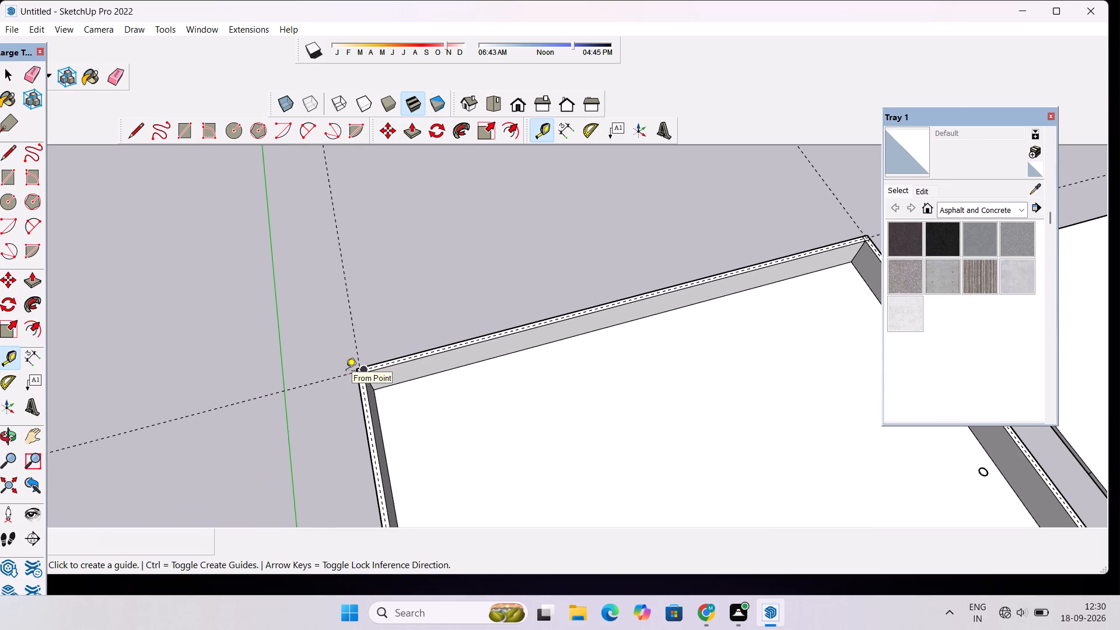
scroll(346, 372, down, 1)
key(space)
Draw a 3" radius circle centred on the guide crossing at the slat-side back parapet corner.
scroll(377, 385, up, 5)
scroll(313, 362, up, 4)
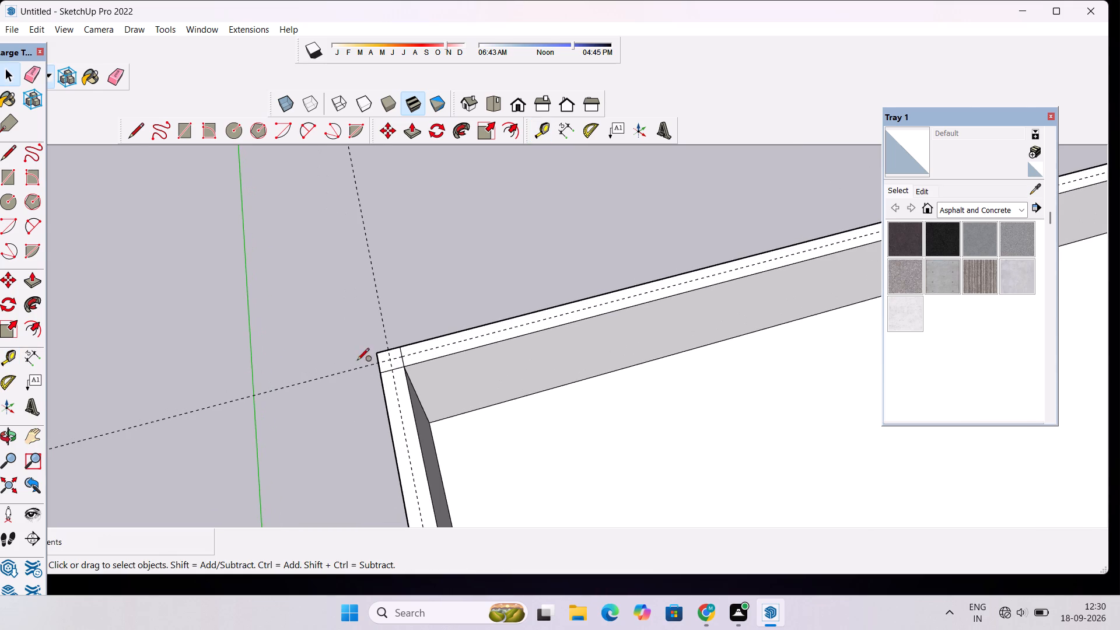
key(c)
scroll(372, 363, up, 5)
scroll(372, 363, down, 3)
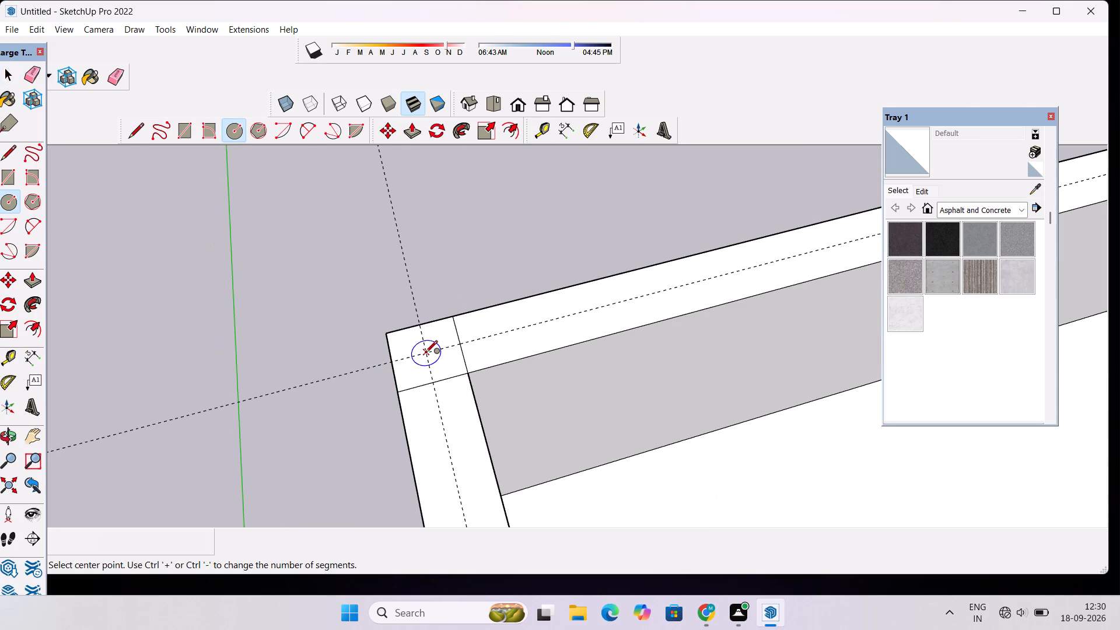
click(425, 353)
text(3")
key(Return)
Draw a 3" radius circle centred on the guide crossing at the back parapet corner away from the slats.
scroll(348, 323, down, 5)
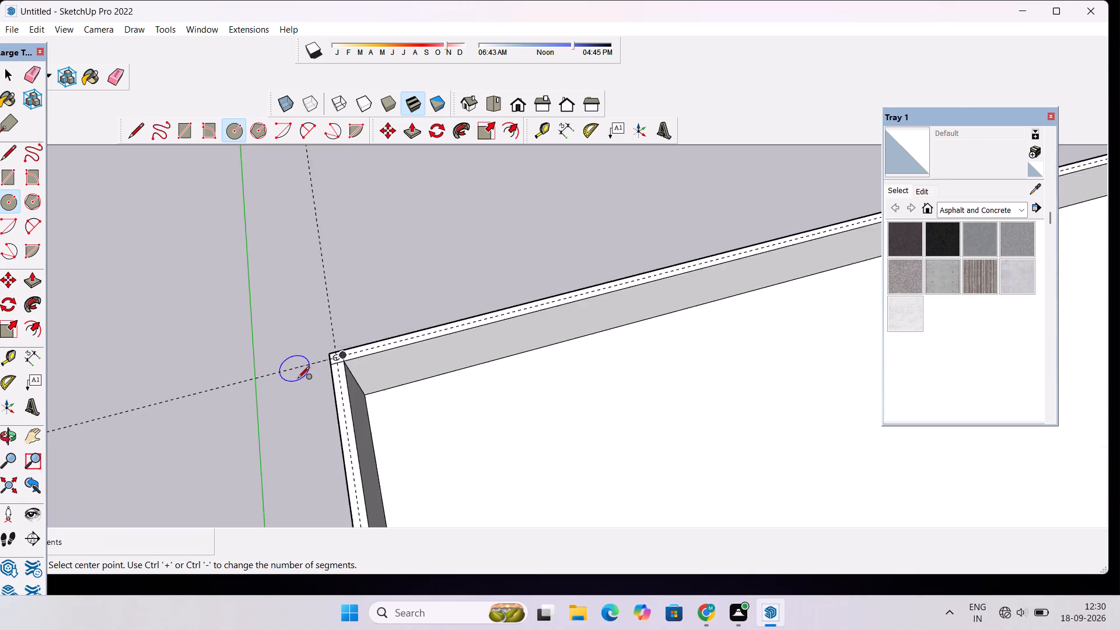
scroll(297, 379, down, 14)
scroll(605, 258, up, 6)
scroll(556, 328, up, 4)
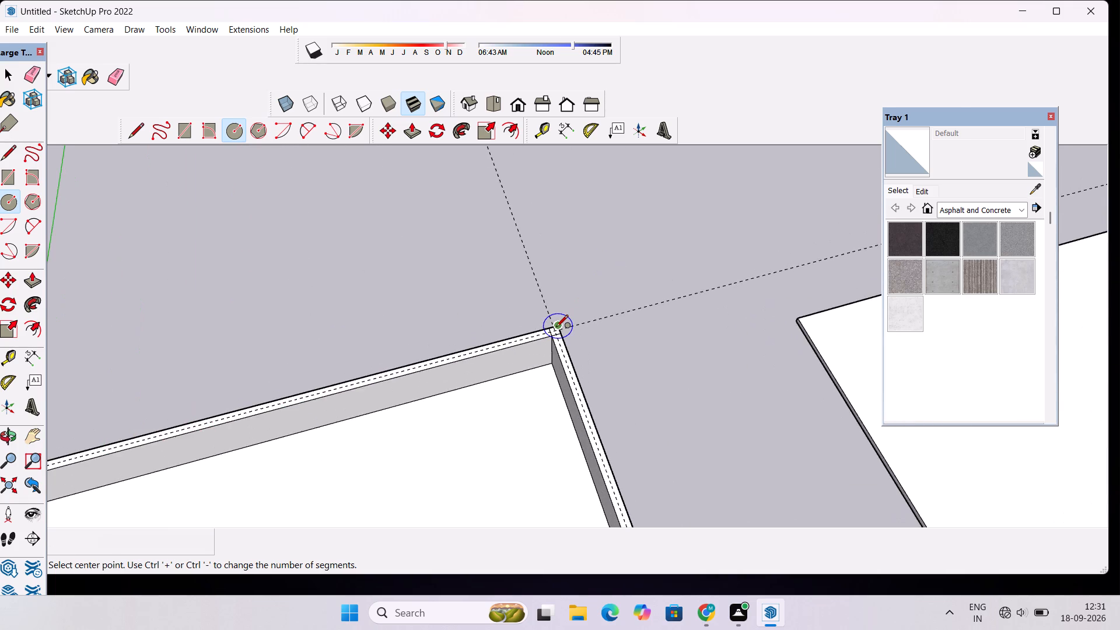
scroll(556, 328, up, 18)
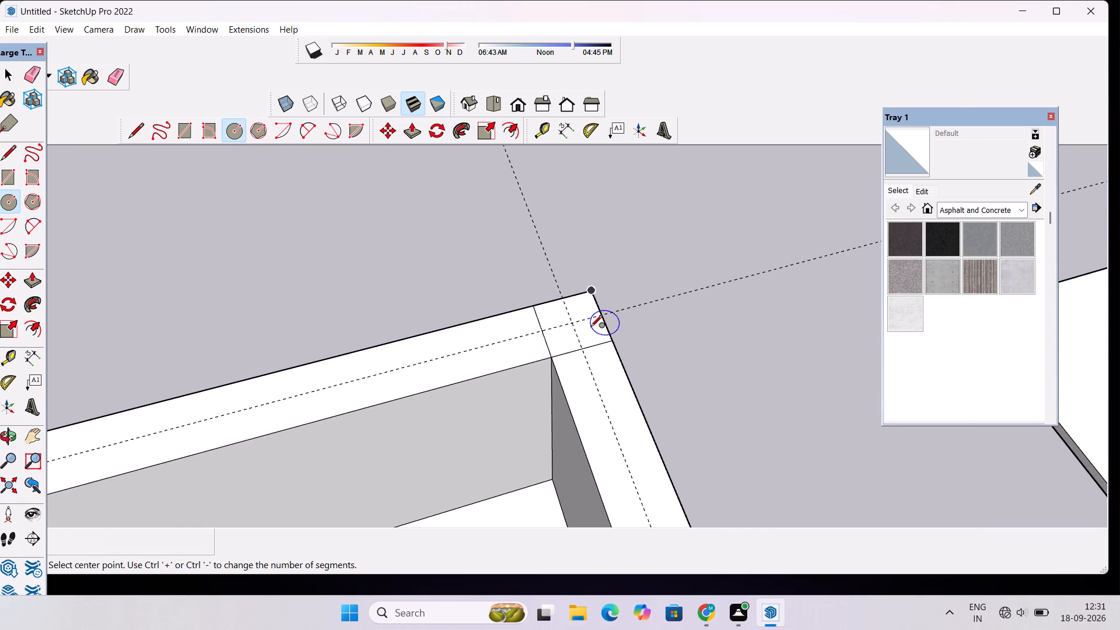
scroll(590, 328, up, 13)
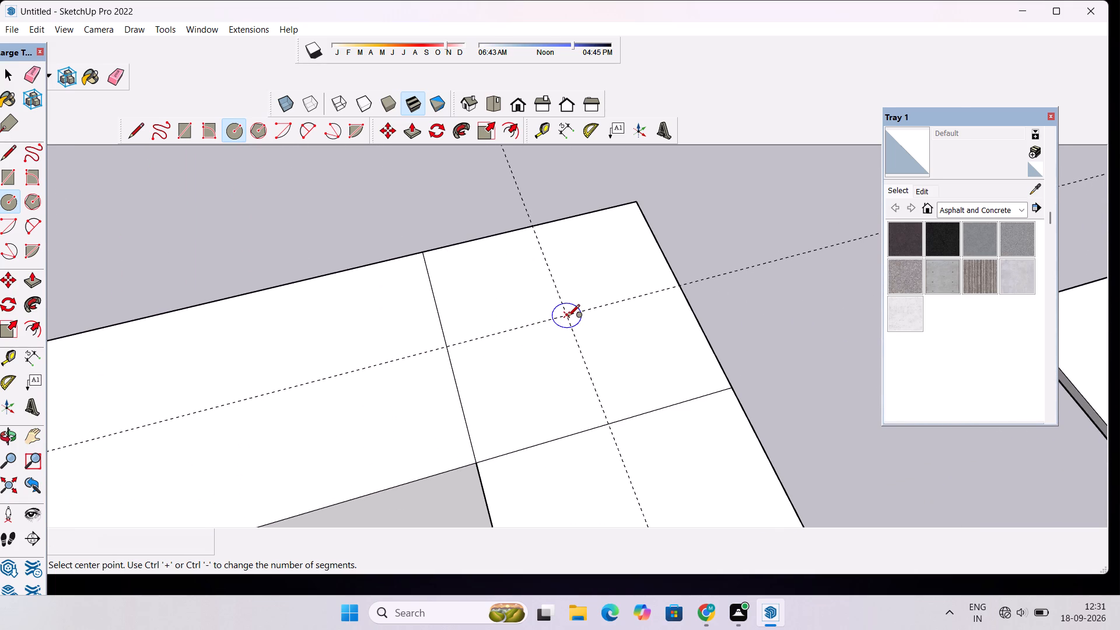
click(566, 316)
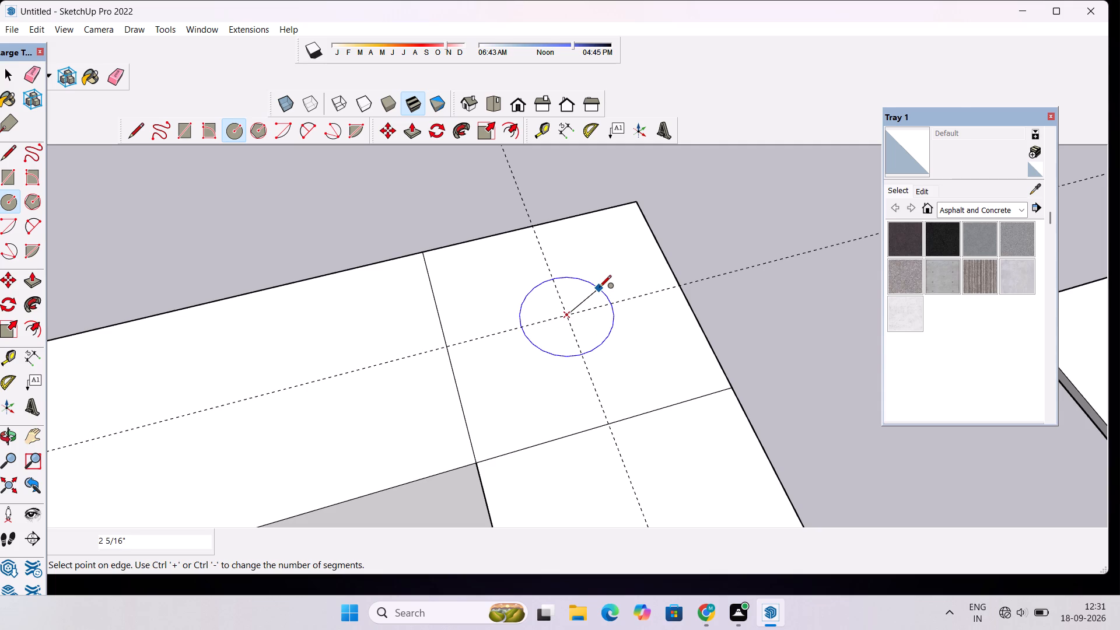
text(3")
key(Return)
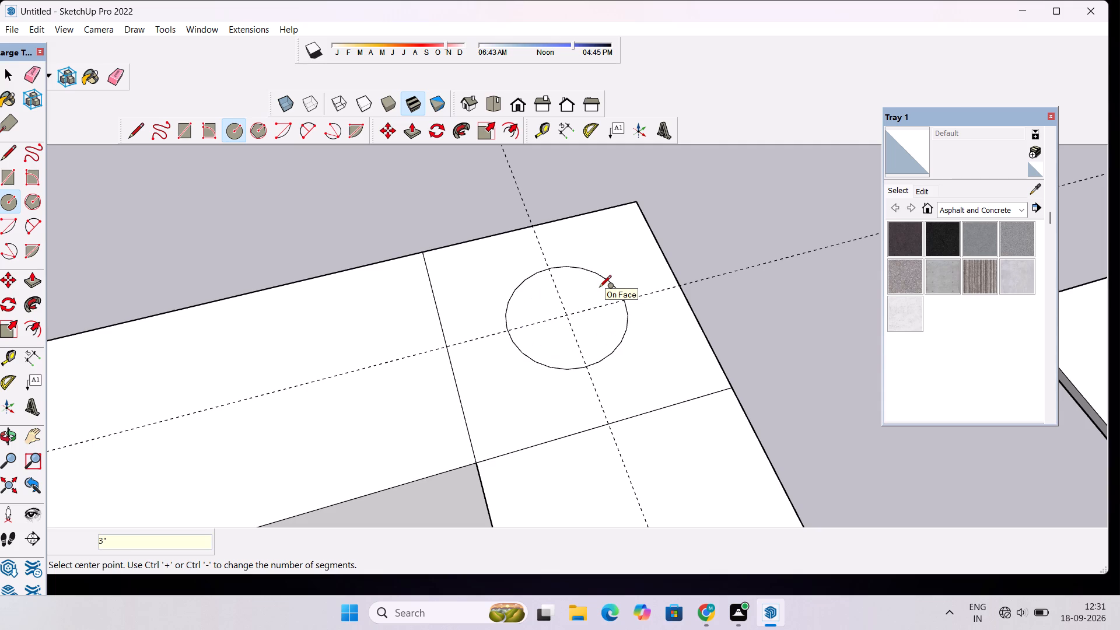
Erase the two guides crossing at the back parapet corner away from the slats.
scroll(599, 288, down, 3)
key(e)
drag(553, 202, 496, 231)
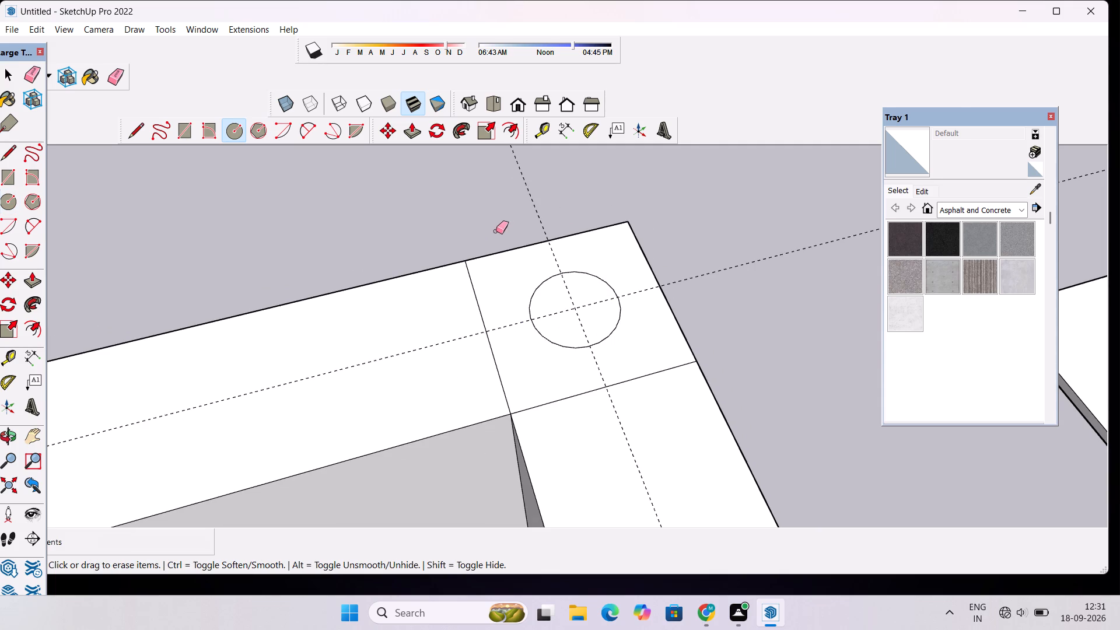
drag(538, 197, 535, 208)
drag(710, 235, 722, 278)
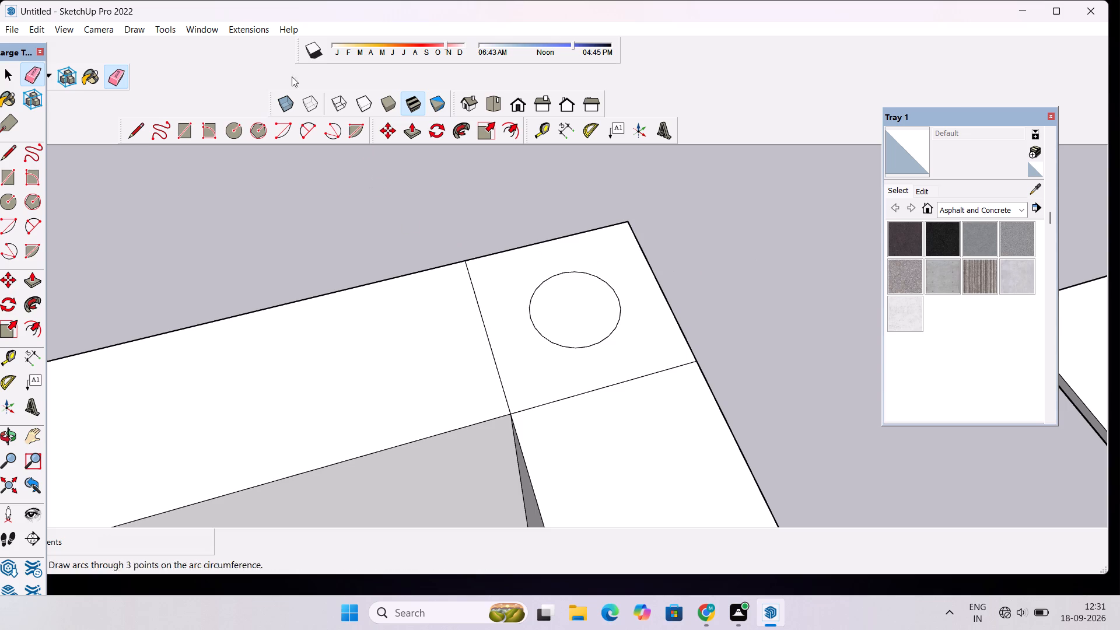
Set the circle at the back parapet corner away from the slats to 60 segments.
scroll(934, 216, up, 2)
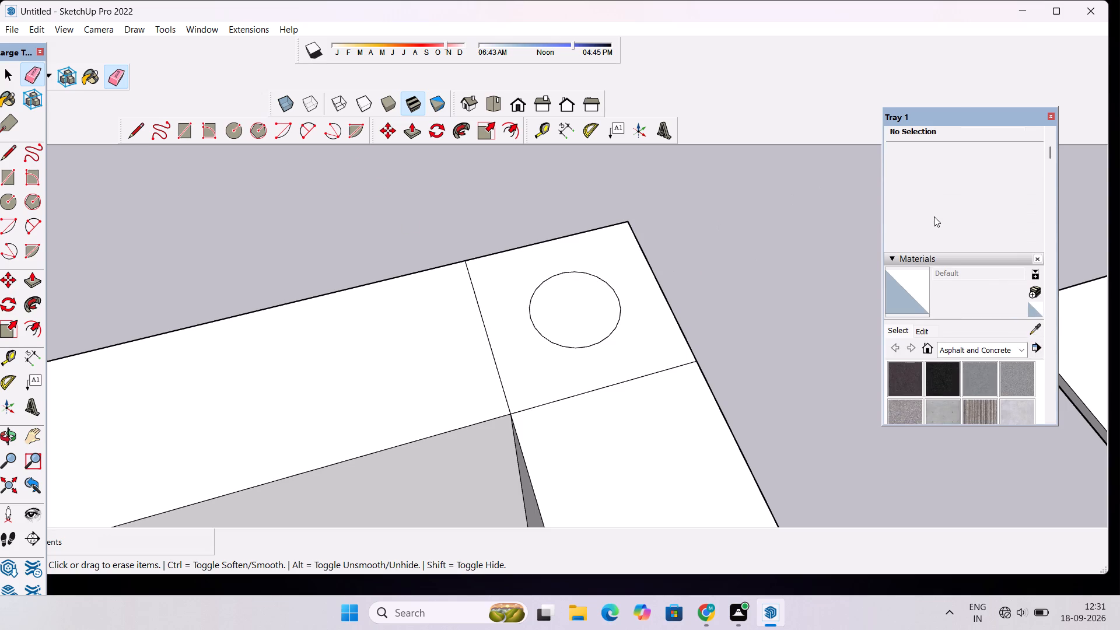
scroll(934, 216, up, 1)
key(space)
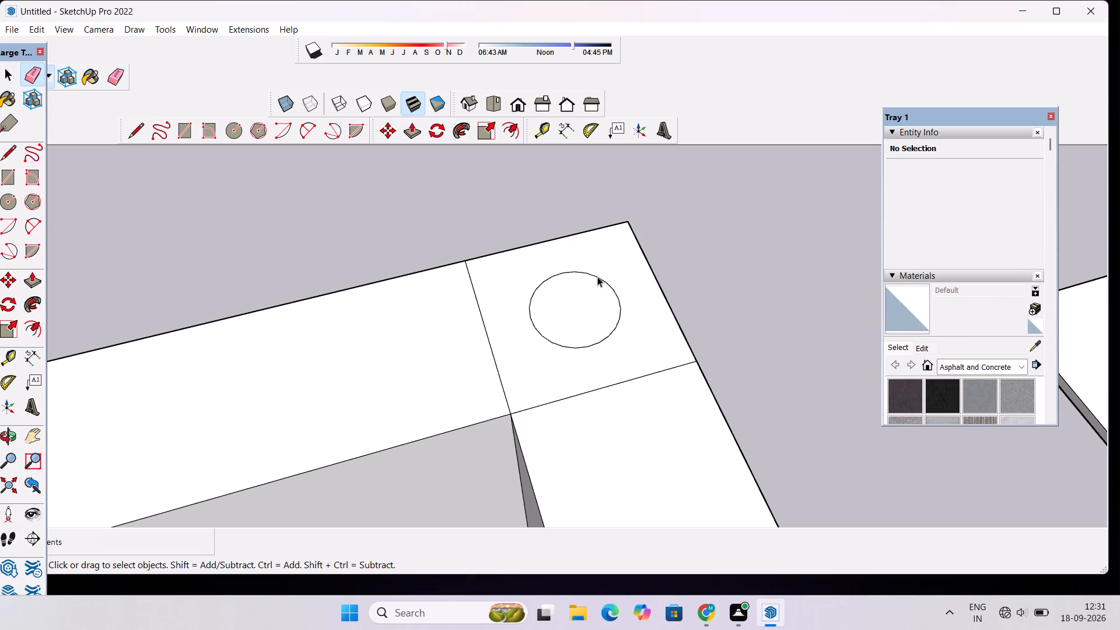
click(597, 276)
click(983, 198)
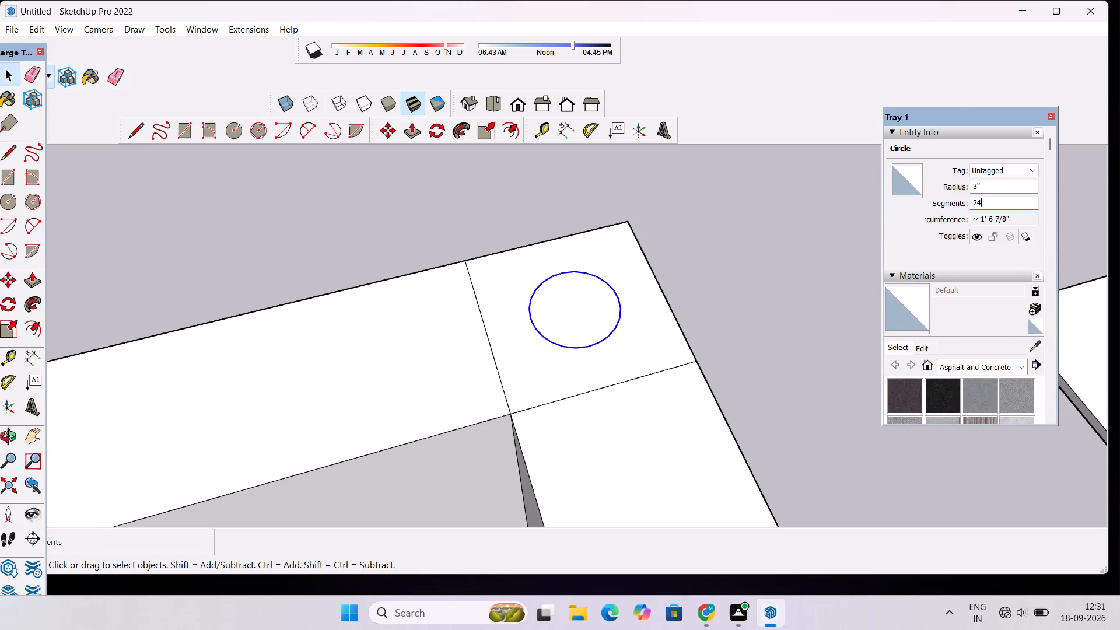
key(BackSpace)
key(BackSpace)
key(BackSpace)
key(BackSpace)
key(BackSpace)
key(BackSpace)
key(BackSpace)
key(BackSpace)
key(BackSpace)
key(BackSpace)
key(BackSpace)
text(60)
key(Return)
Erase the guide running along the slat-side parapet, through the circle at its back corner.
scroll(835, 241, down, 15)
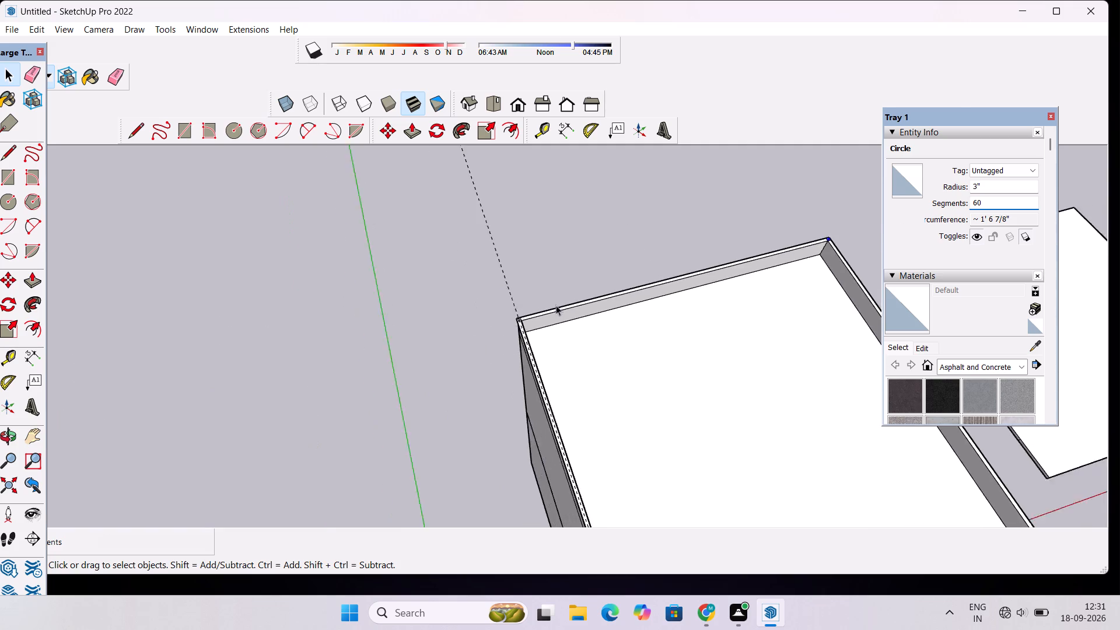
scroll(551, 307, up, 6)
scroll(491, 314, up, 10)
scroll(488, 353, down, 6)
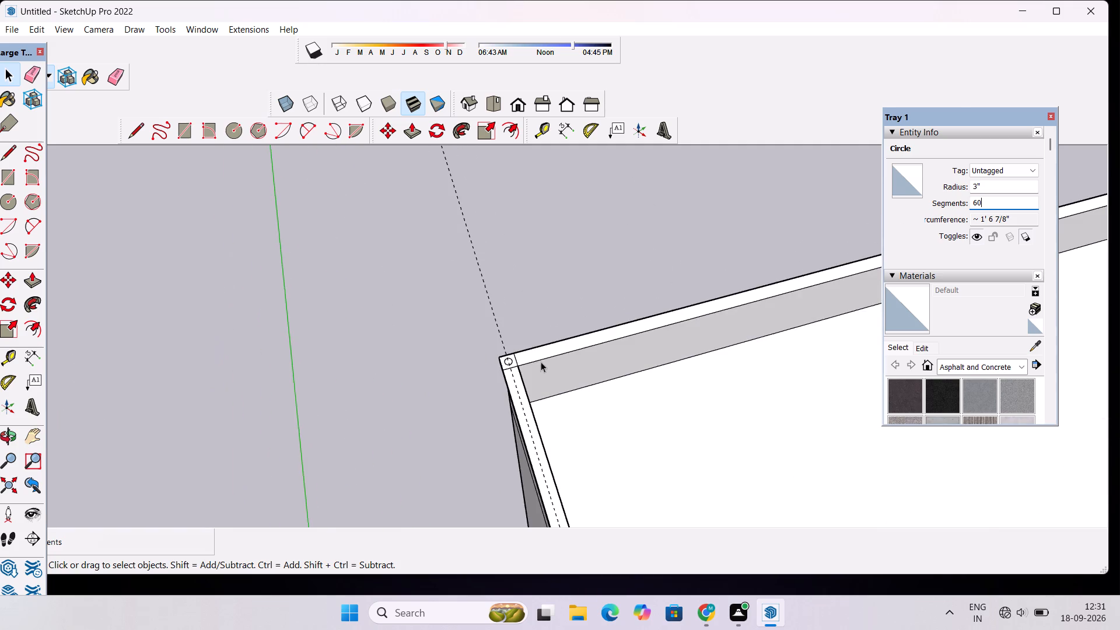
scroll(541, 364, up, 5)
scroll(487, 368, up, 19)
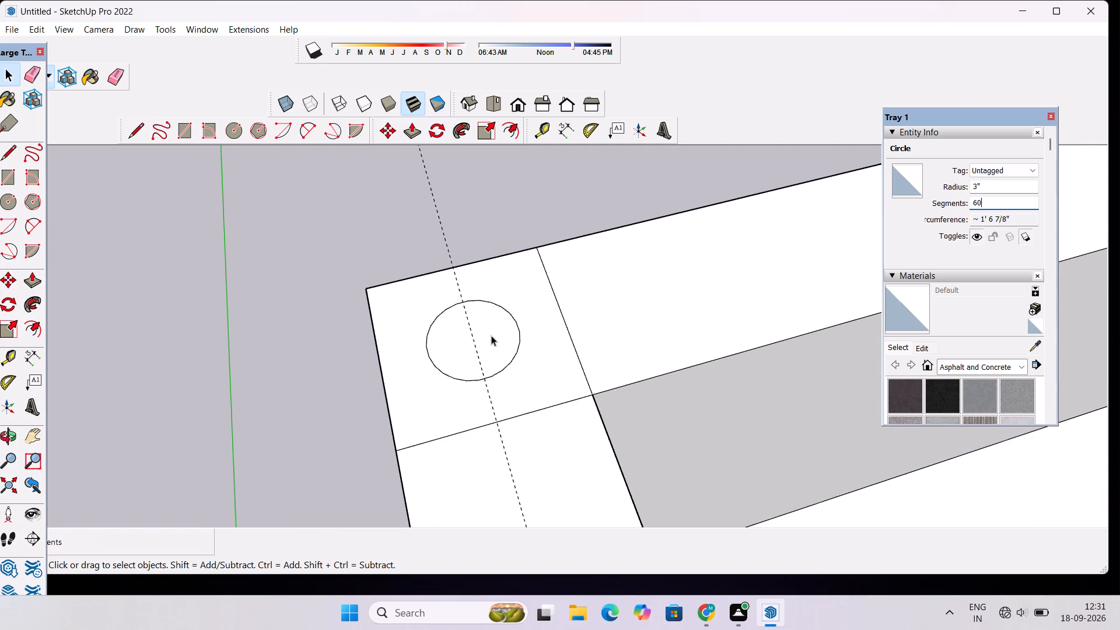
scroll(483, 314, up, 2)
key(e)
key(e)
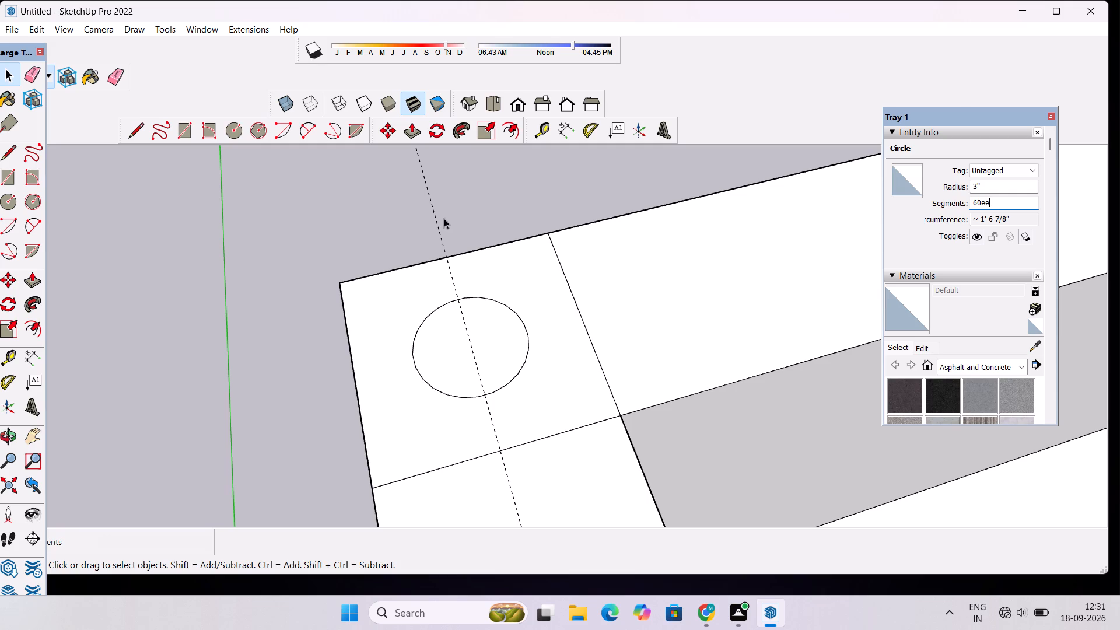
key(space)
key(space)
text(e)
click(118, 76)
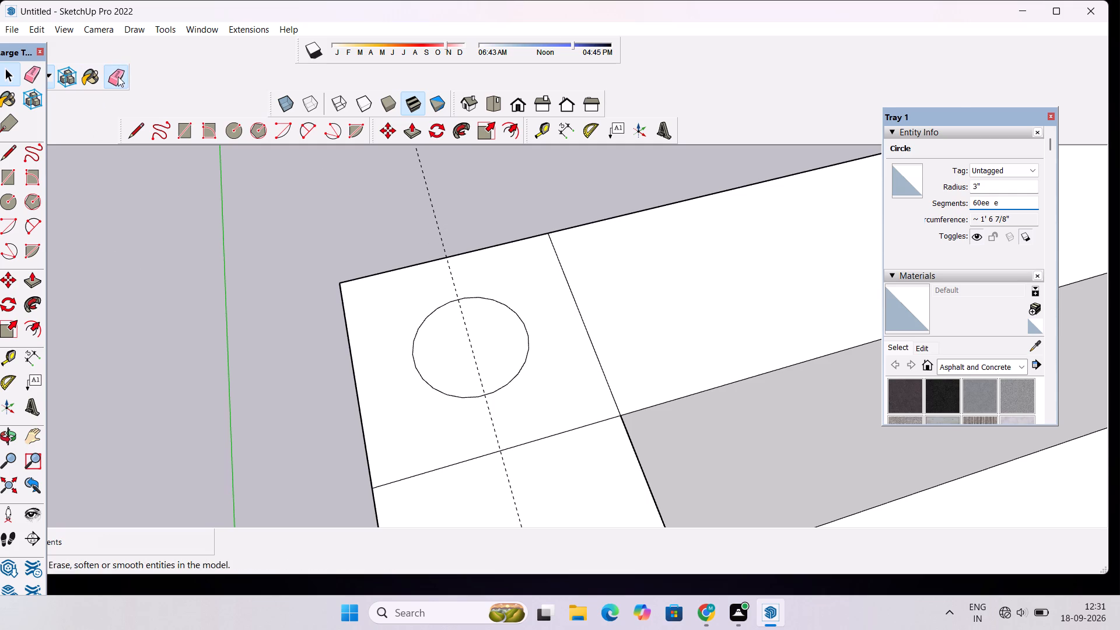
drag(458, 219, 437, 246)
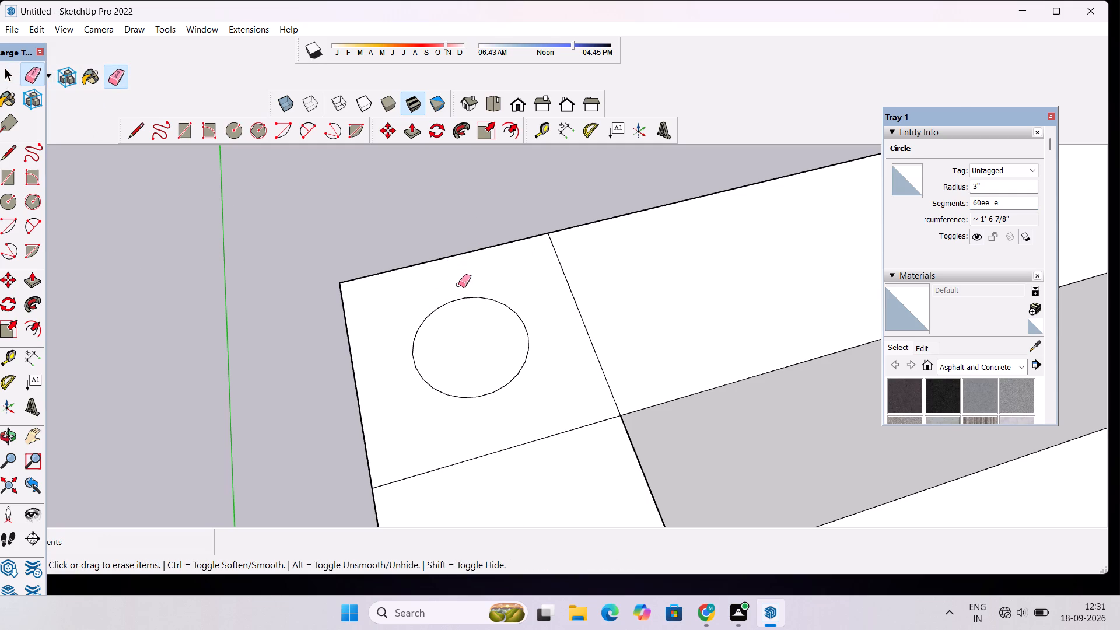
Set the circle at the slat-side back parapet corner to 60 segments.
key(space)
click(459, 298)
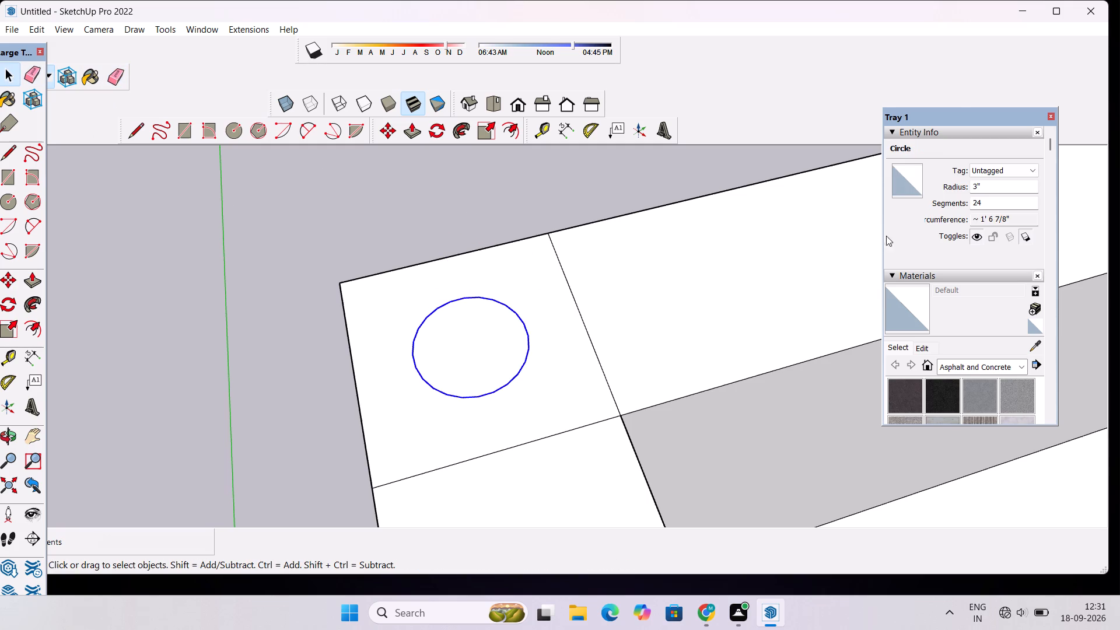
click(984, 205)
key(BackSpace)
key(BackSpace)
key(BackSpace)
key(BackSpace)
key(BackSpace)
key(BackSpace)
key(BackSpace)
key(BackSpace)
key(6)
key(0)
key(Return)
Erase the remaining guide running along the front parapet.
scroll(420, 230, down, 13)
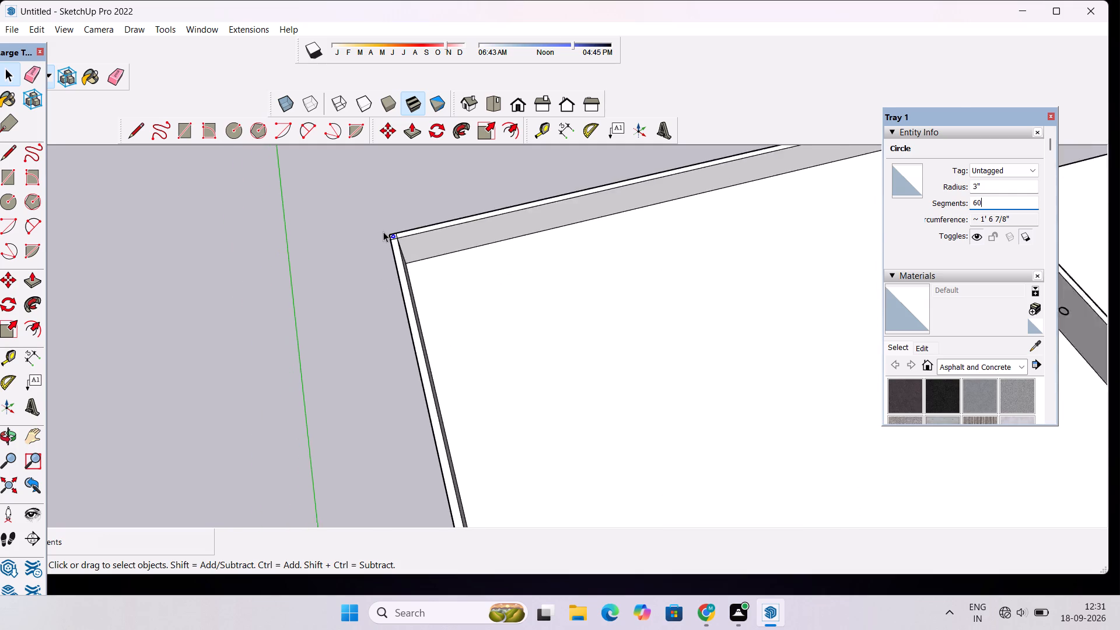
scroll(383, 232, down, 12)
scroll(417, 399, up, 20)
scroll(417, 399, up, 4)
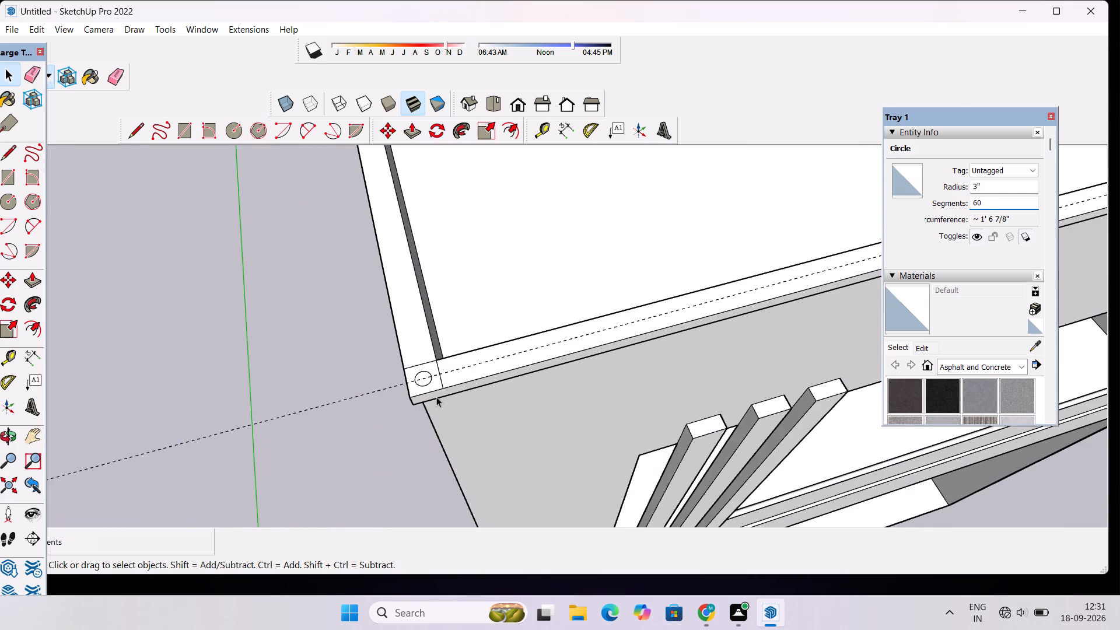
scroll(436, 397, up, 5)
key(e)
key(e)
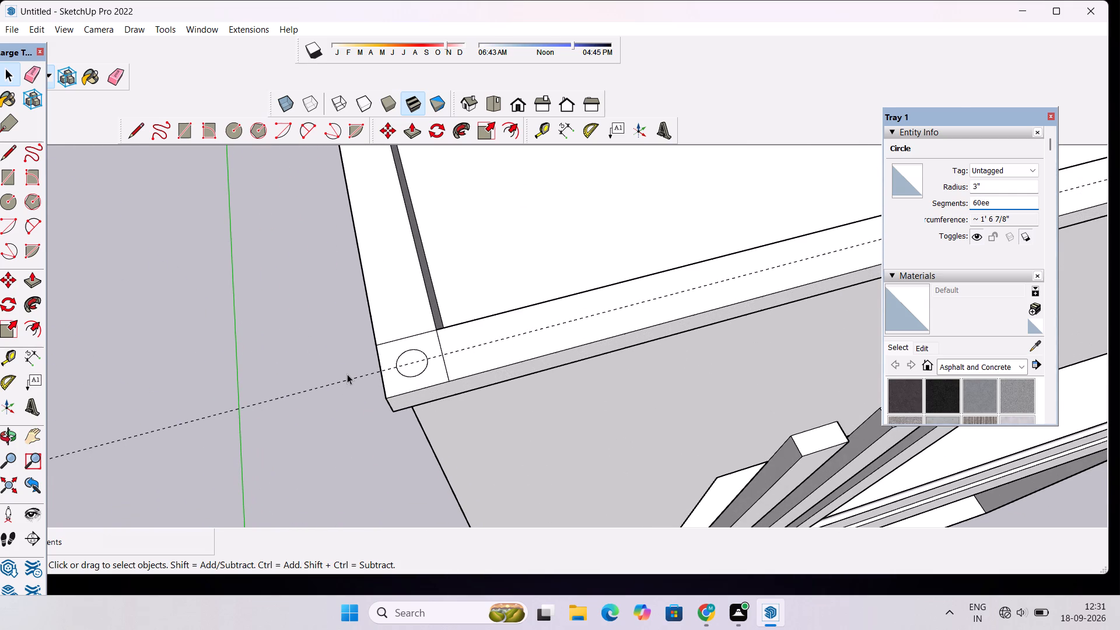
text(er)
key(l)
key(k)
scroll(348, 369, down, 15)
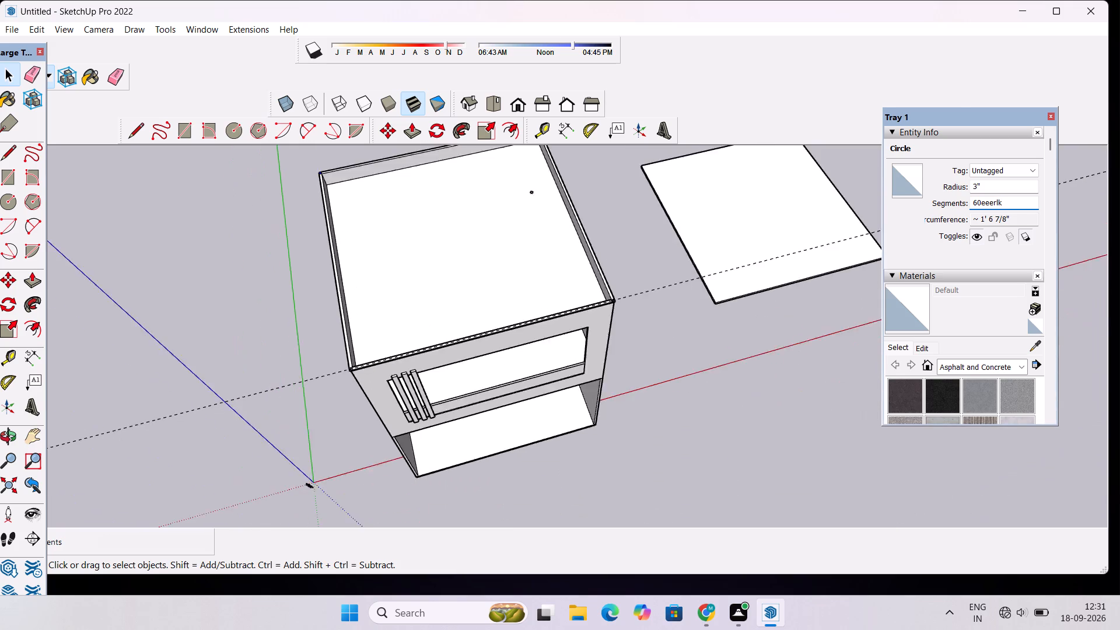
scroll(348, 369, up, 7)
key(space)
key(space)
scroll(323, 369, down, 3)
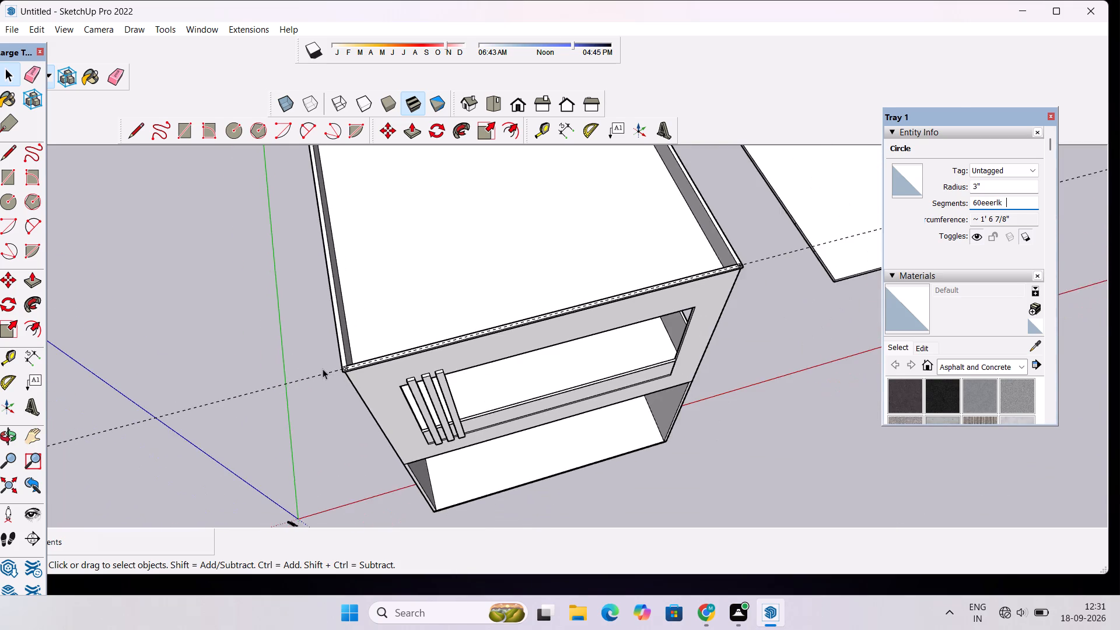
scroll(316, 388, up, 2)
click(113, 82)
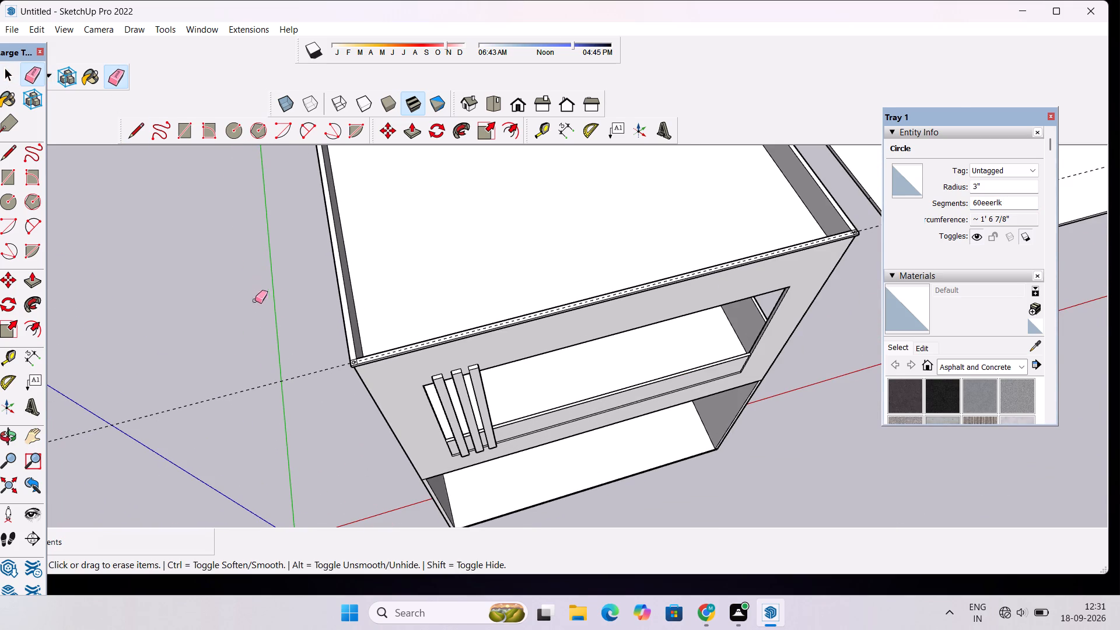
drag(292, 365, 297, 381)
Set the circle at the slat-side front parapet corner to 60 segments.
scroll(362, 372, up, 13)
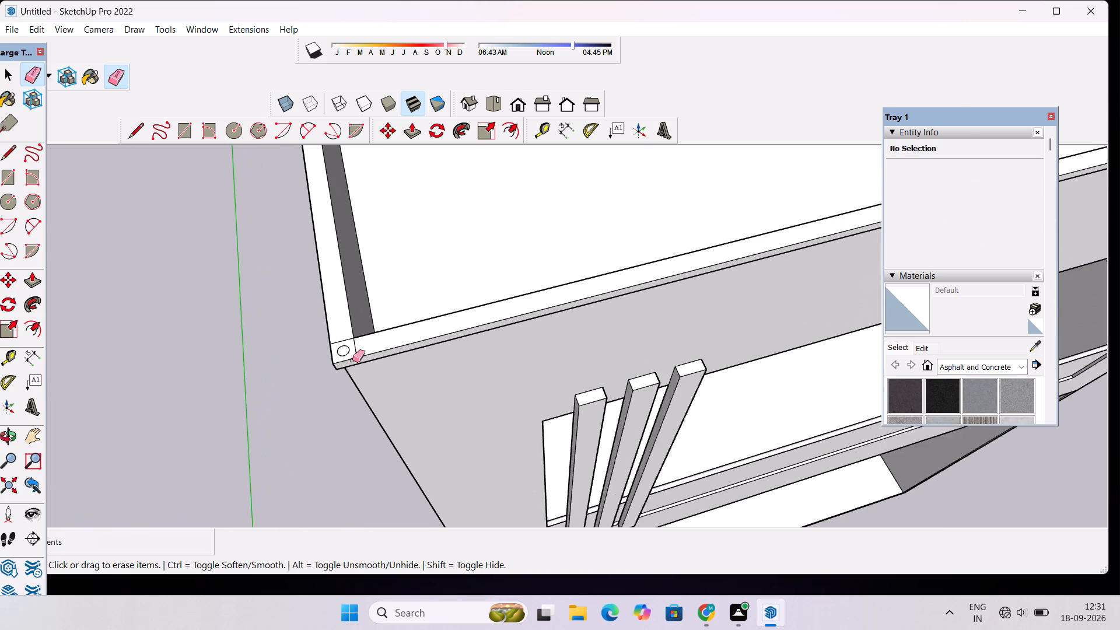
scroll(352, 360, up, 12)
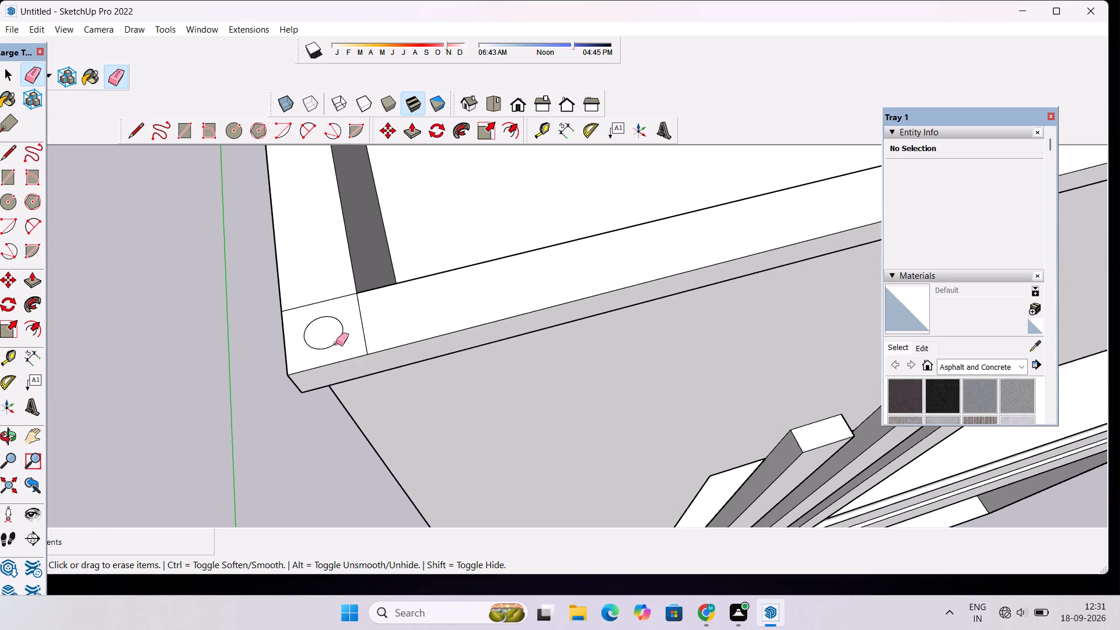
scroll(327, 333, up, 9)
key(space)
click(313, 299)
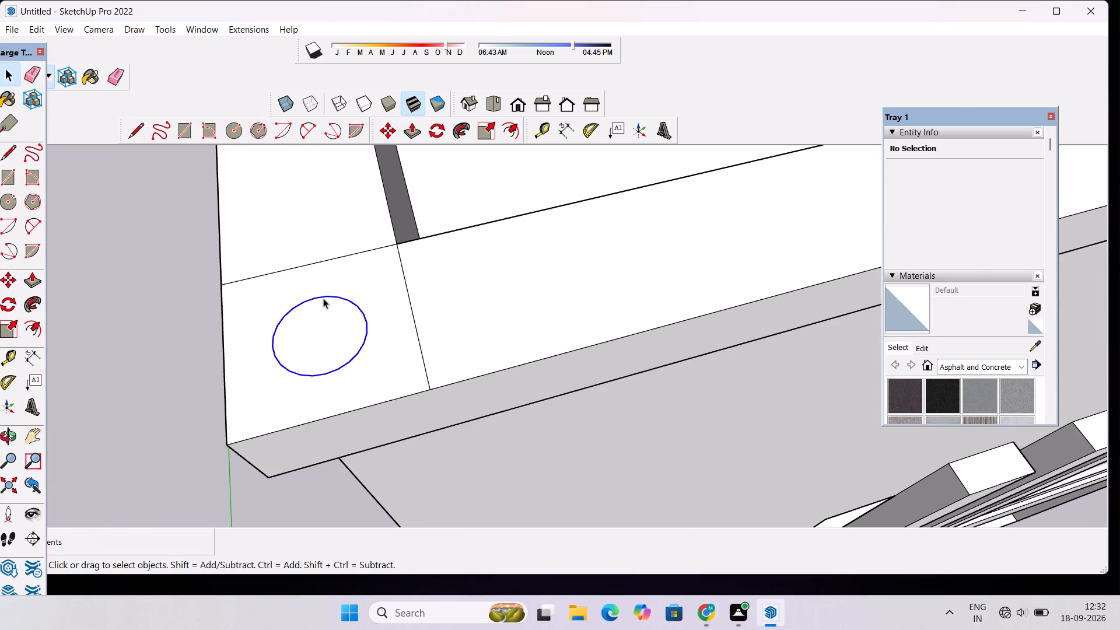
click(991, 202)
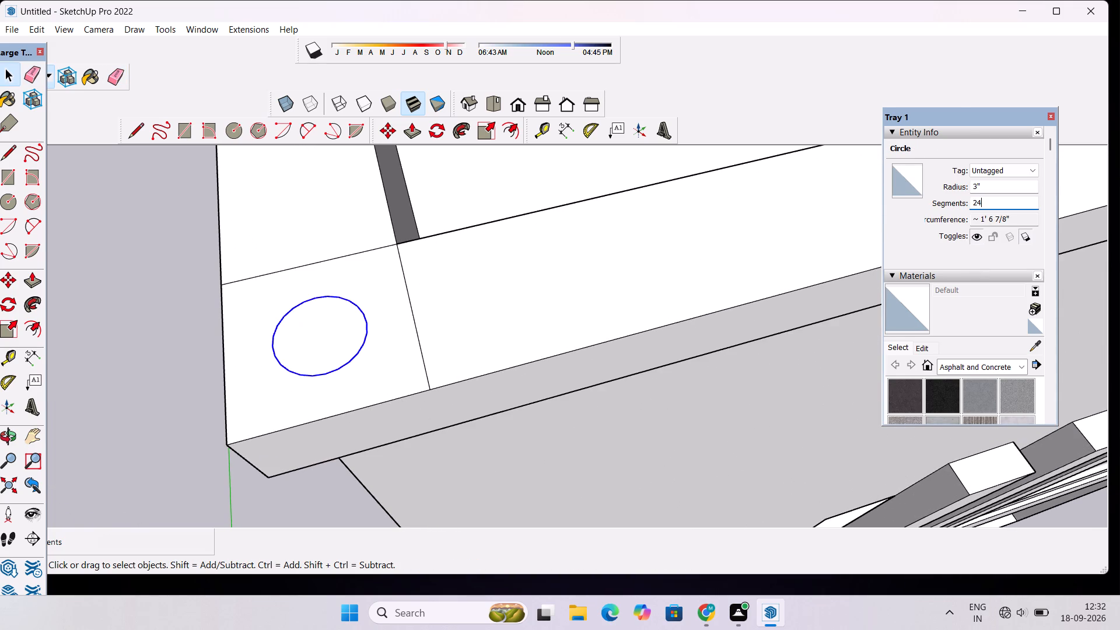
key(Delete)
key(BackSpace)
key(BackSpace)
key(BackSpace)
text(60)
key(Return)
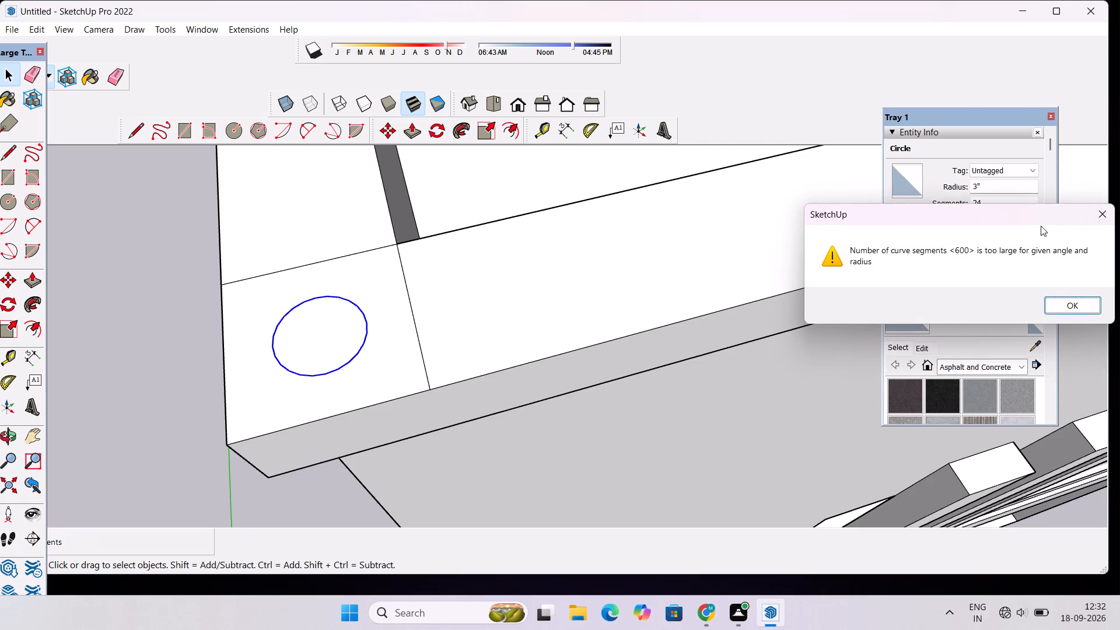
click(1100, 216)
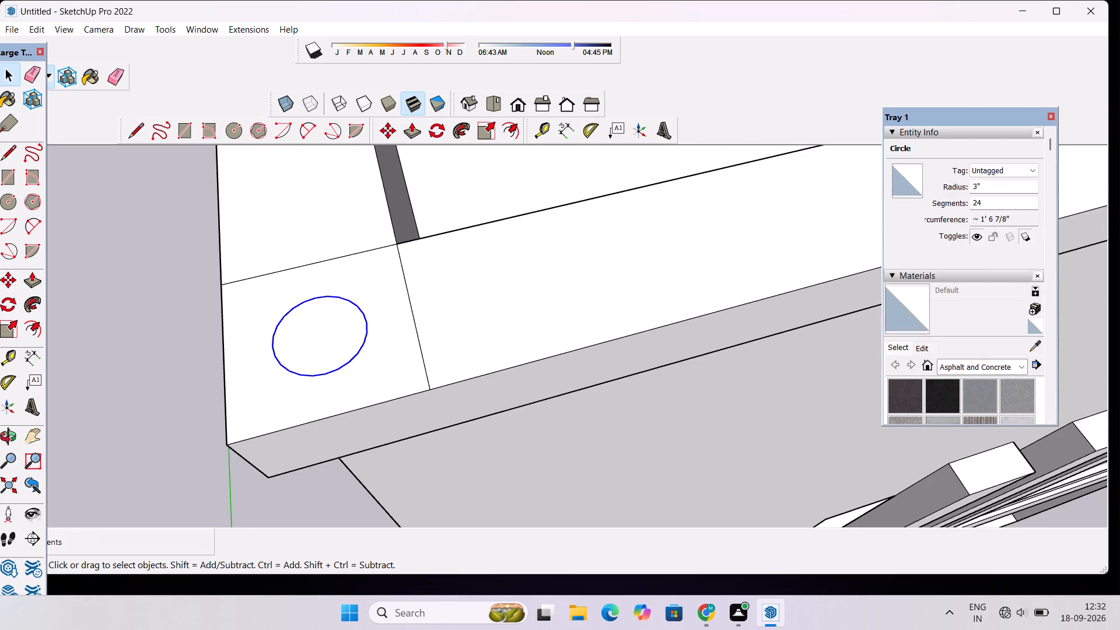
click(996, 203)
key(BackSpace)
key(BackSpace)
key(BackSpace)
text(60)
key(Return)
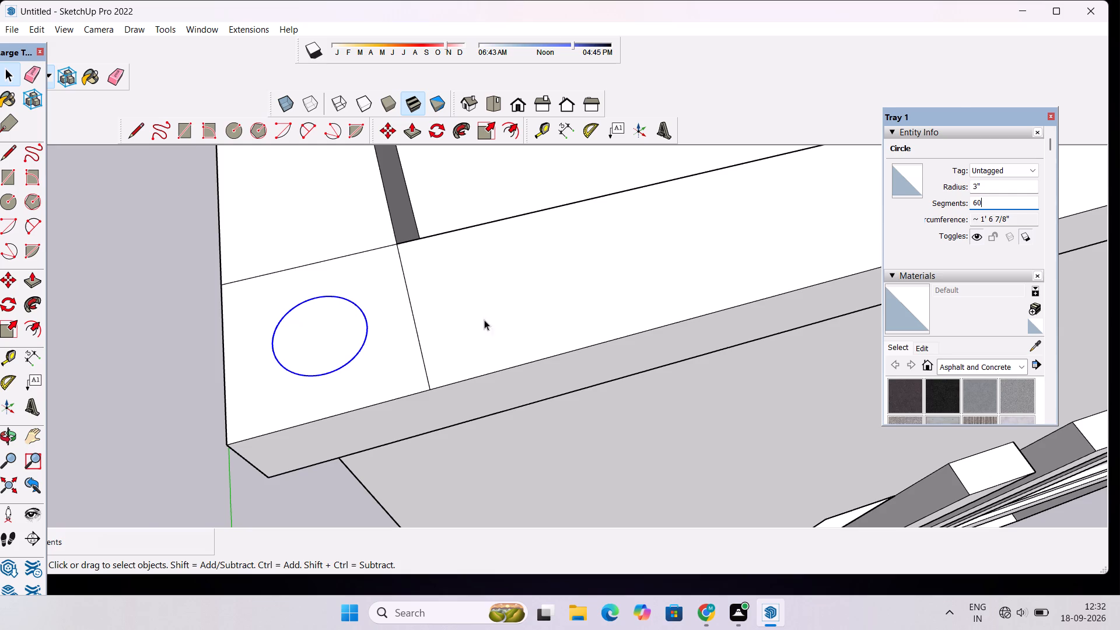
Set the circle at the front parapet corner away from the slats to 60 segments.
scroll(222, 330, down, 18)
scroll(442, 278, up, 6)
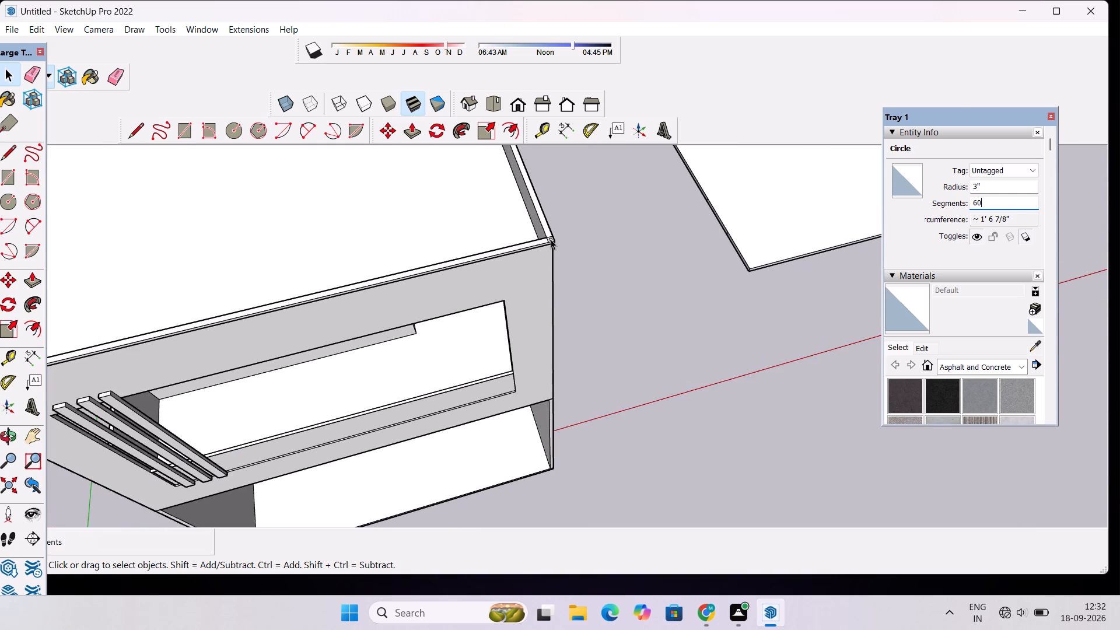
scroll(551, 239, up, 7)
scroll(556, 236, up, 16)
scroll(519, 238, down, 3)
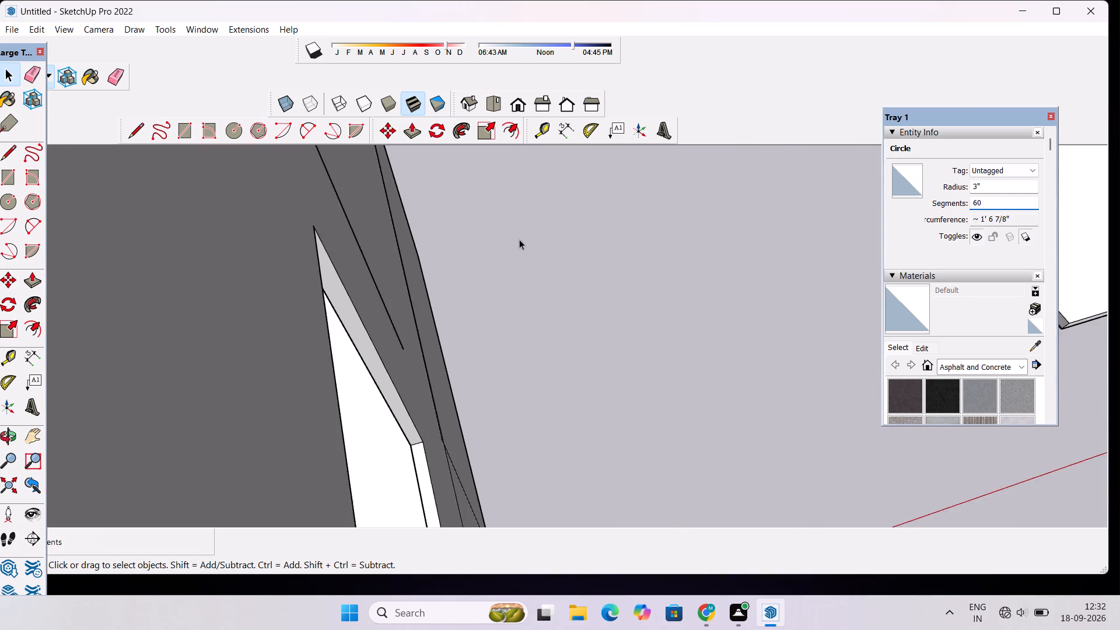
scroll(519, 239, down, 4)
scroll(467, 253, up, 15)
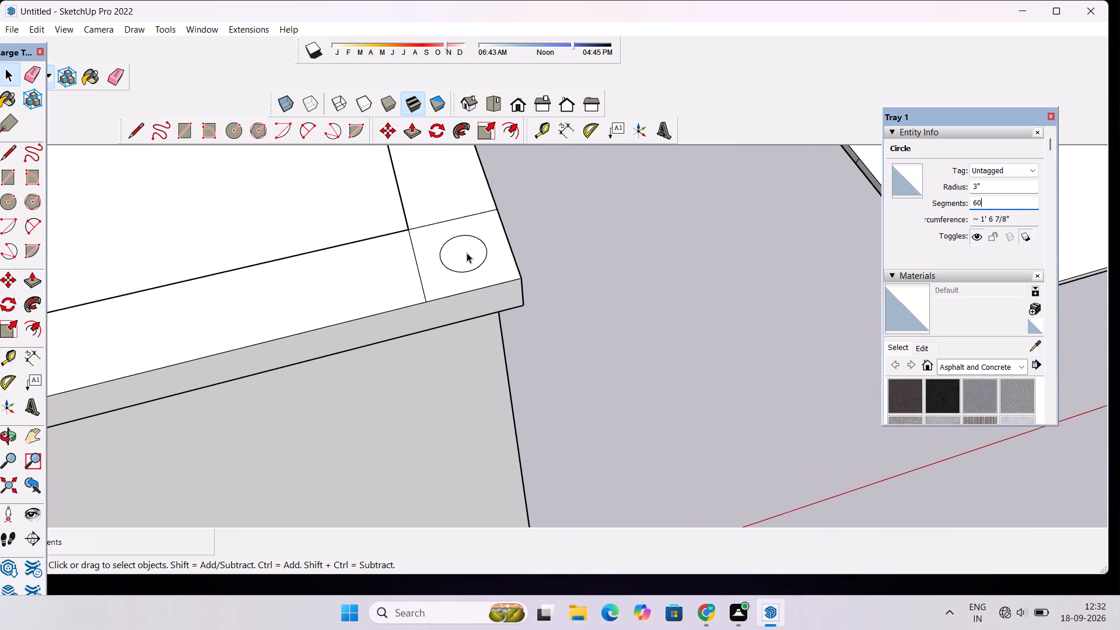
click(469, 235)
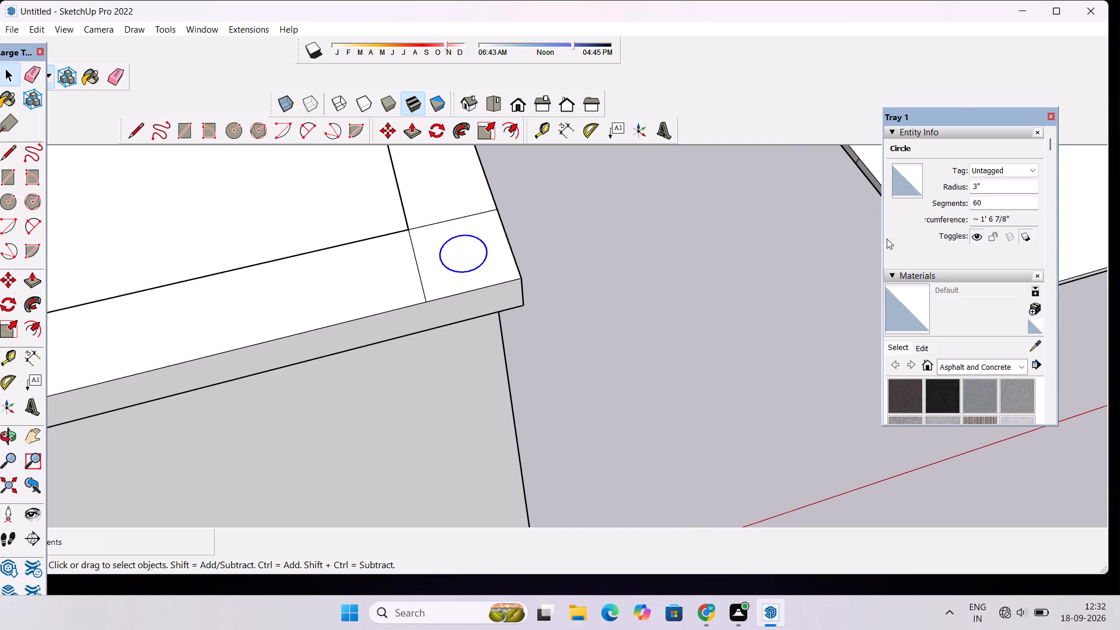
click(993, 204)
key(BackSpace)
key(BackSpace)
key(BackSpace)
key(BackSpace)
key(BackSpace)
key(BackSpace)
key(BackSpace)
key(BackSpace)
key(6)
key(0)
key(Return)
Close the tray holding the entity information and materials.
scroll(604, 282, down, 7)
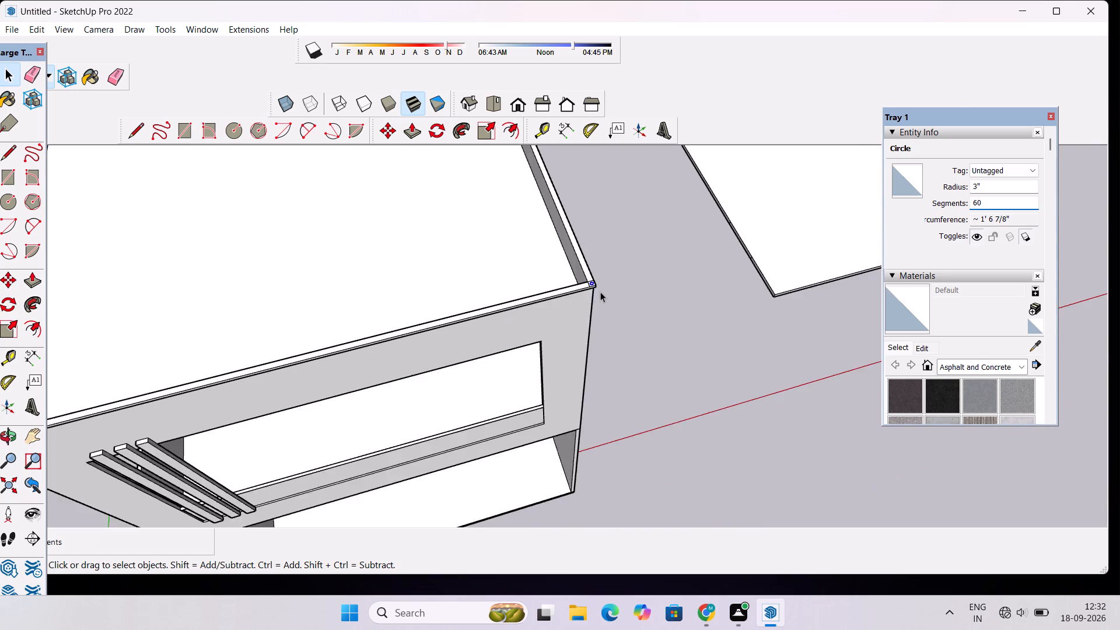
scroll(600, 292, down, 11)
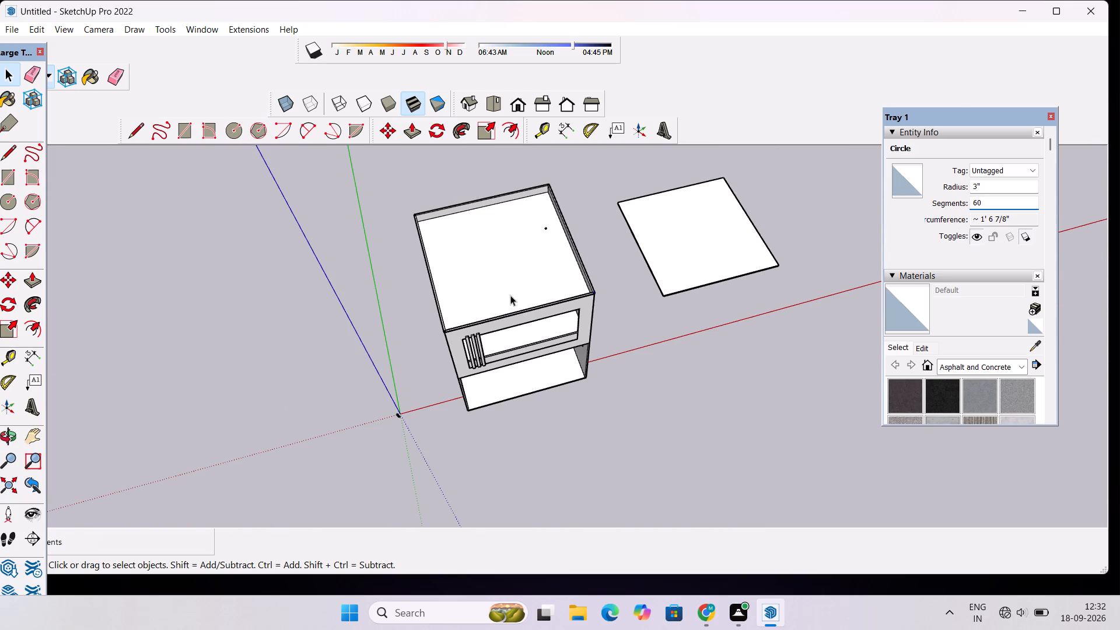
scroll(441, 334, up, 15)
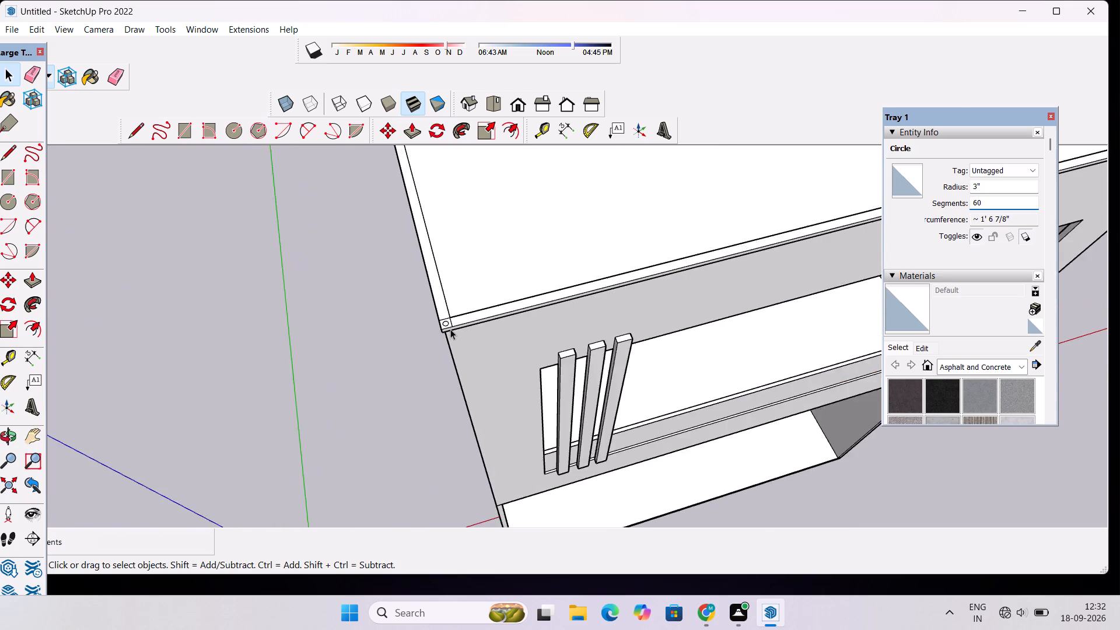
scroll(450, 329, up, 11)
scroll(542, 305, down, 3)
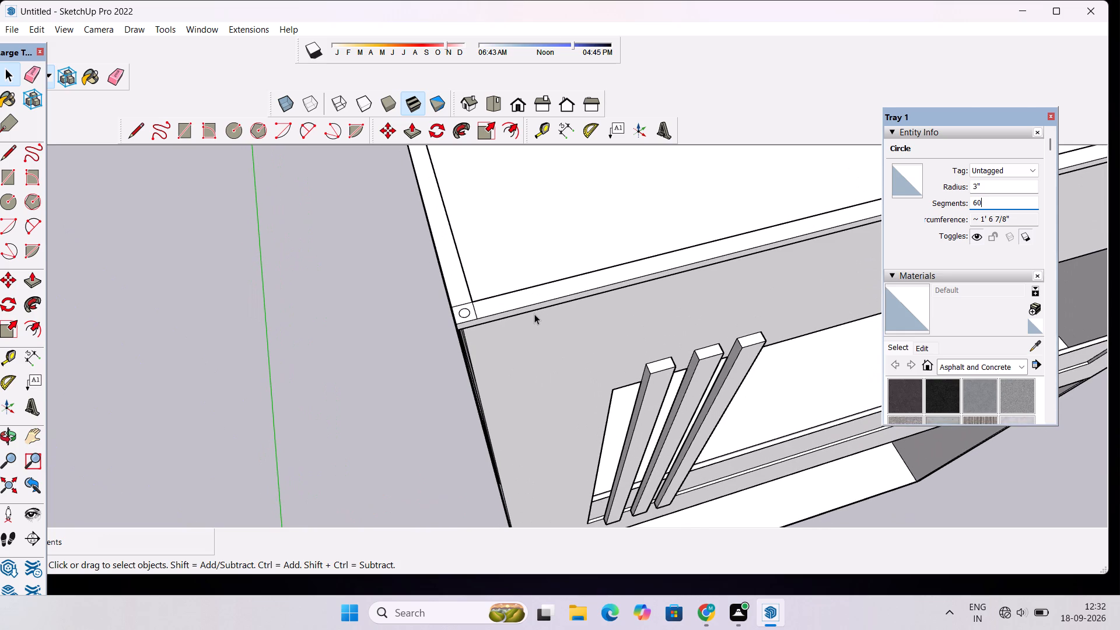
key(o)
scroll(555, 344, down, 2)
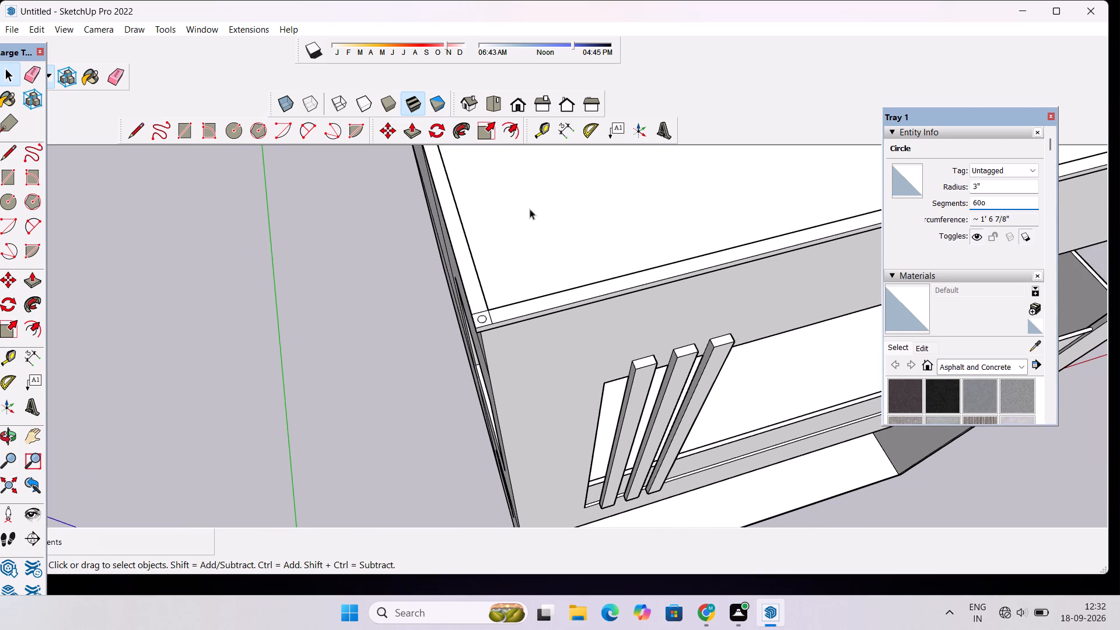
scroll(245, 314, down, 10)
scroll(579, 241, up, 1)
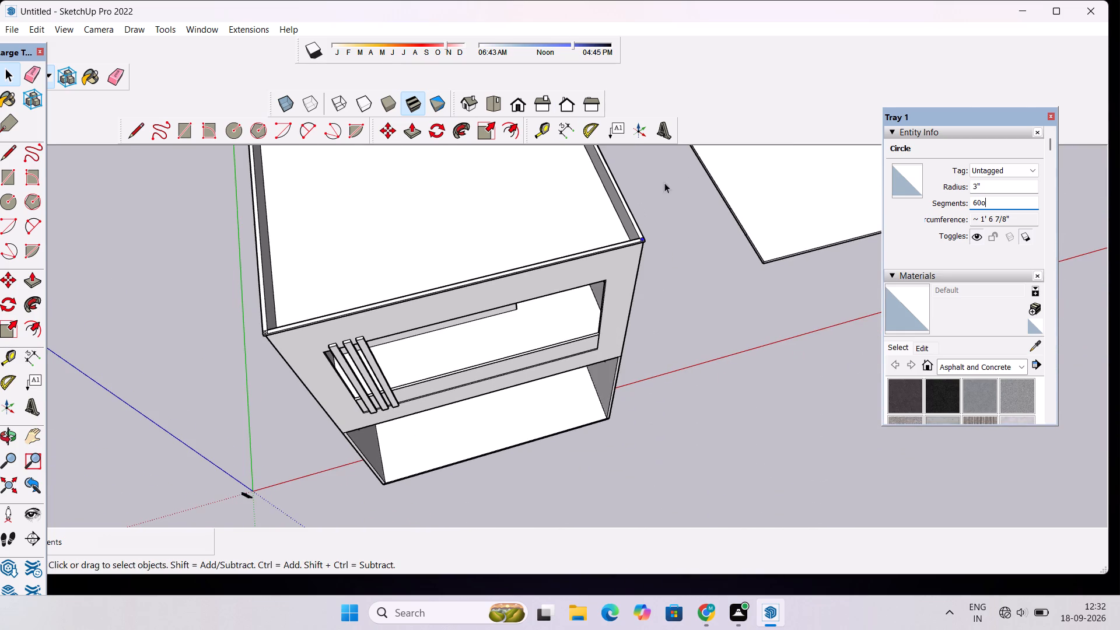
click(1051, 118)
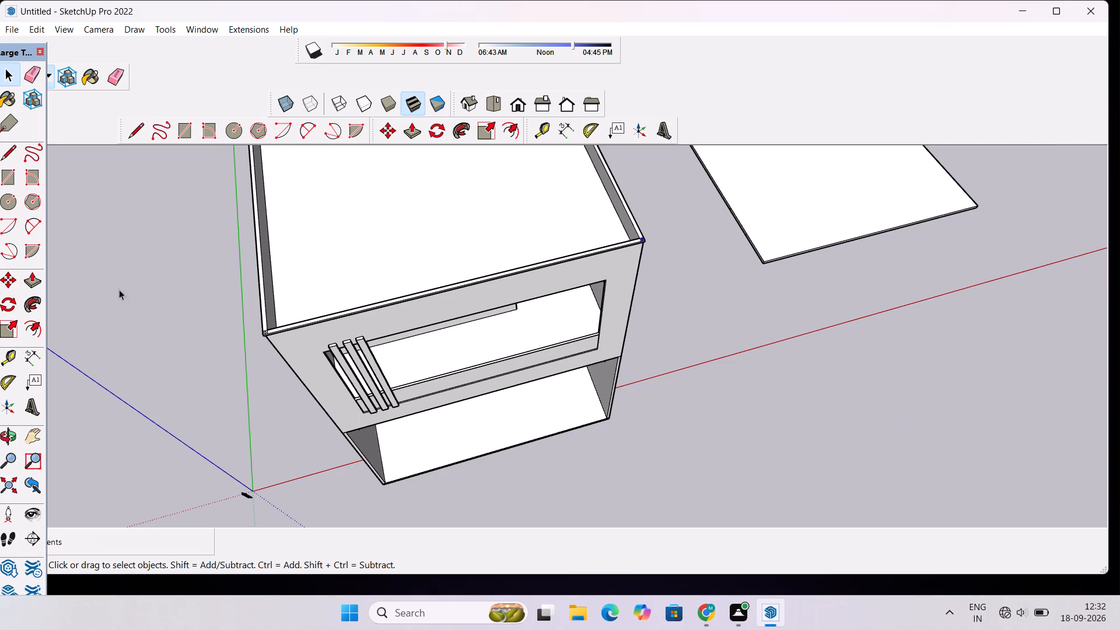
Erase the stray small circle floating above the roof.
click(12, 436)
drag(346, 394, 232, 318)
scroll(231, 311, down, 7)
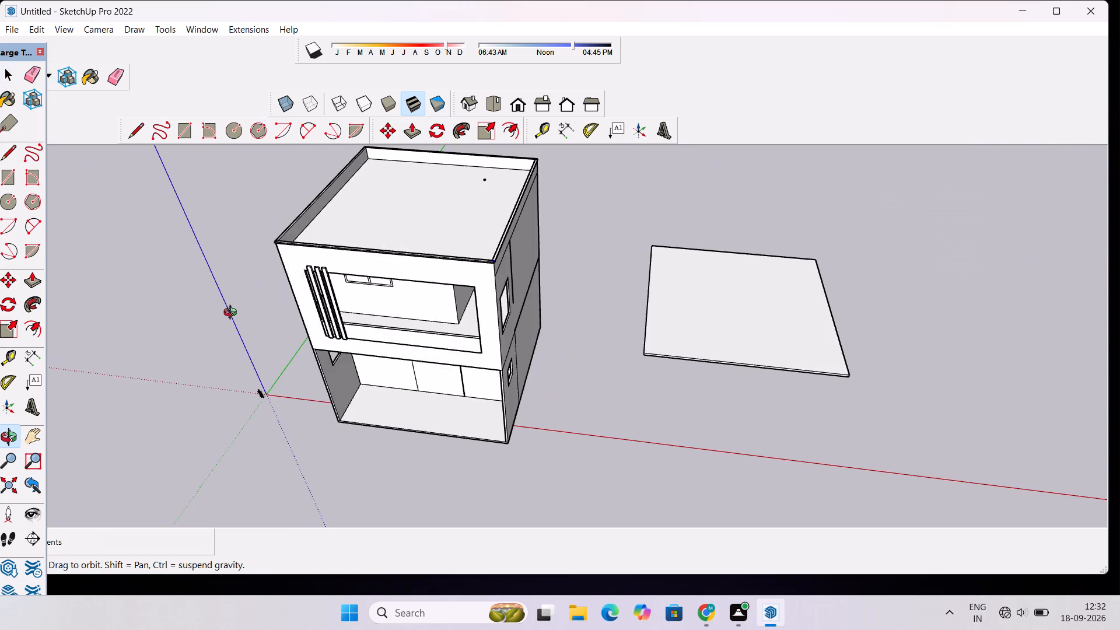
drag(295, 431, 386, 306)
scroll(386, 306, down, 6)
drag(387, 308, 421, 416)
scroll(421, 416, up, 3)
drag(439, 362, 435, 373)
key(space)
scroll(409, 359, down, 2)
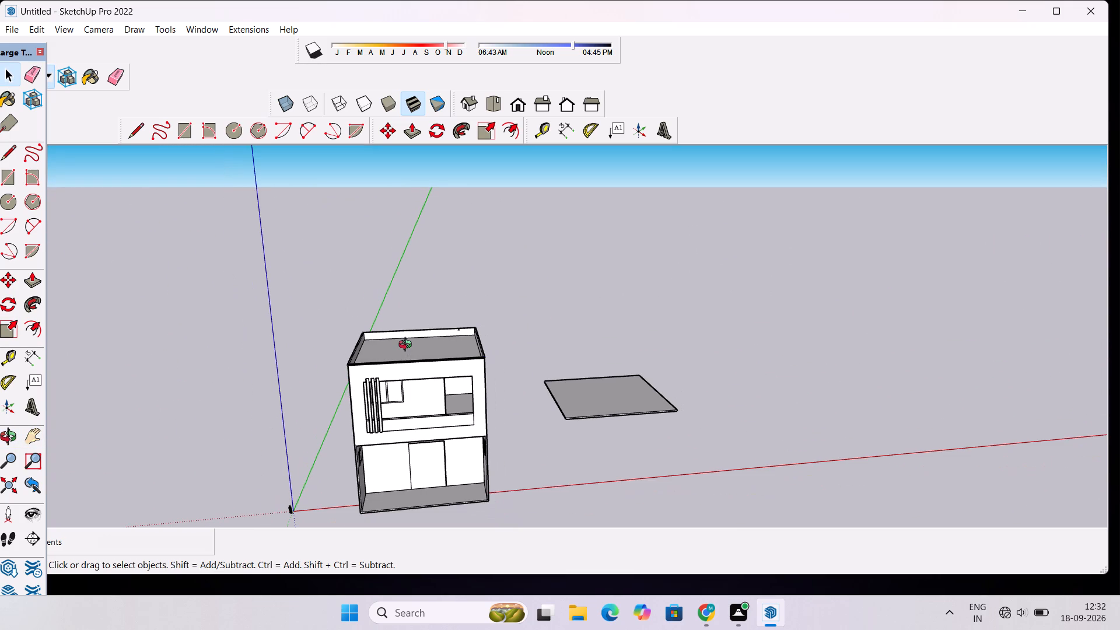
key(o)
drag(408, 346, 404, 453)
scroll(400, 414, up, 3)
drag(296, 413, 512, 408)
scroll(484, 324, up, 8)
drag(449, 370, 458, 324)
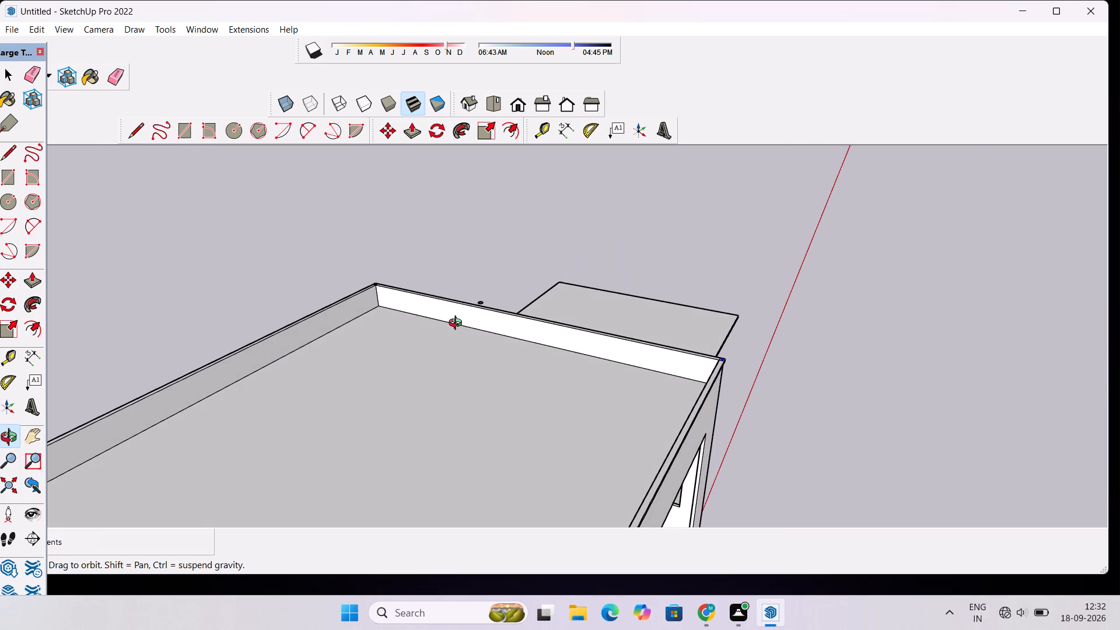
key(e)
scroll(444, 363, up, 5)
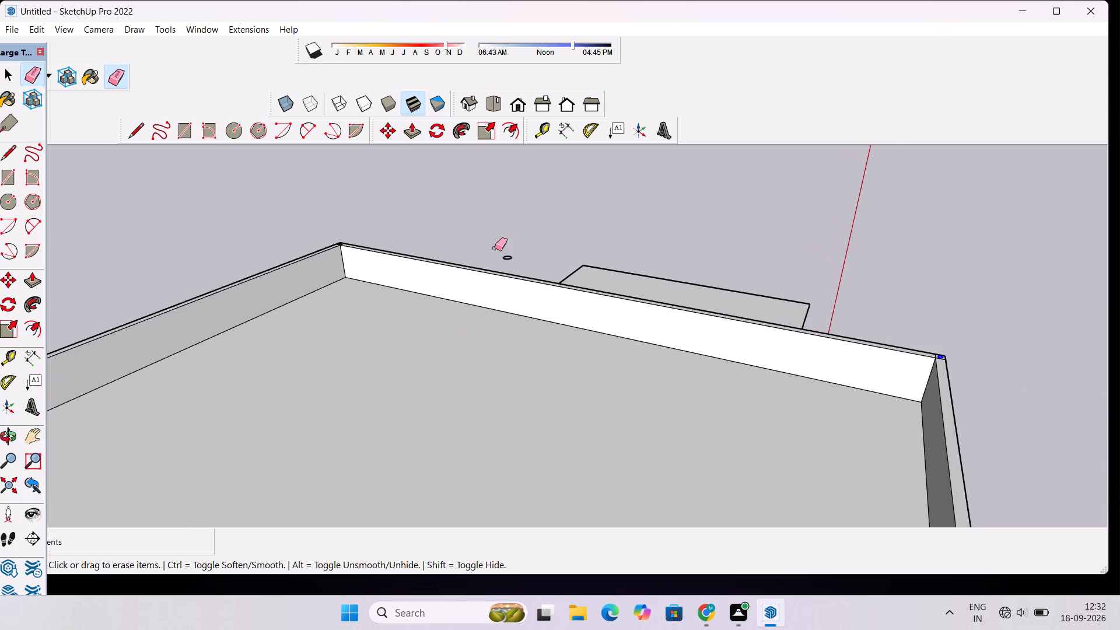
scroll(495, 248, up, 4)
drag(534, 273, 538, 286)
Examine the roof, parapet and front facade of the building from several angles.
key(o)
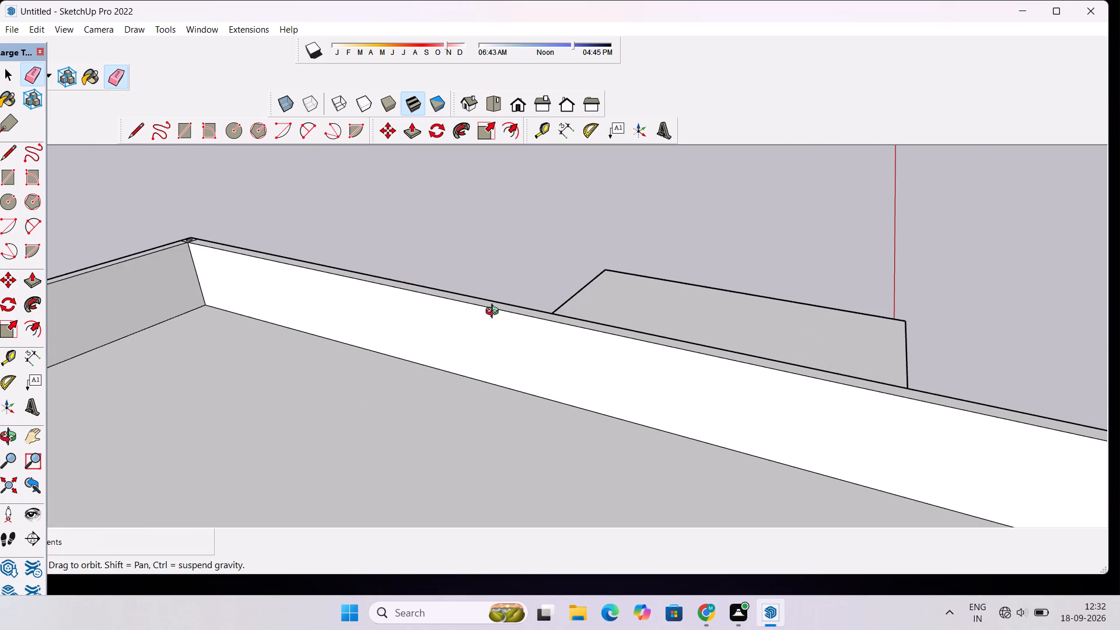
drag(491, 317, 353, 335)
scroll(353, 316, down, 11)
drag(419, 384, 384, 423)
scroll(380, 408, down, 4)
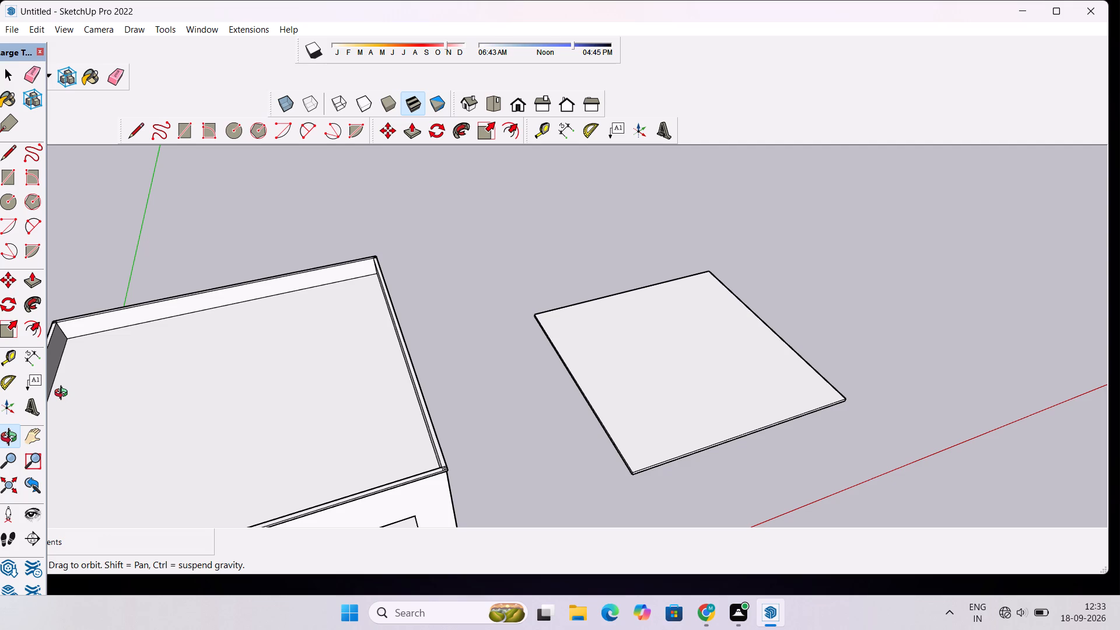
scroll(64, 394, down, 3)
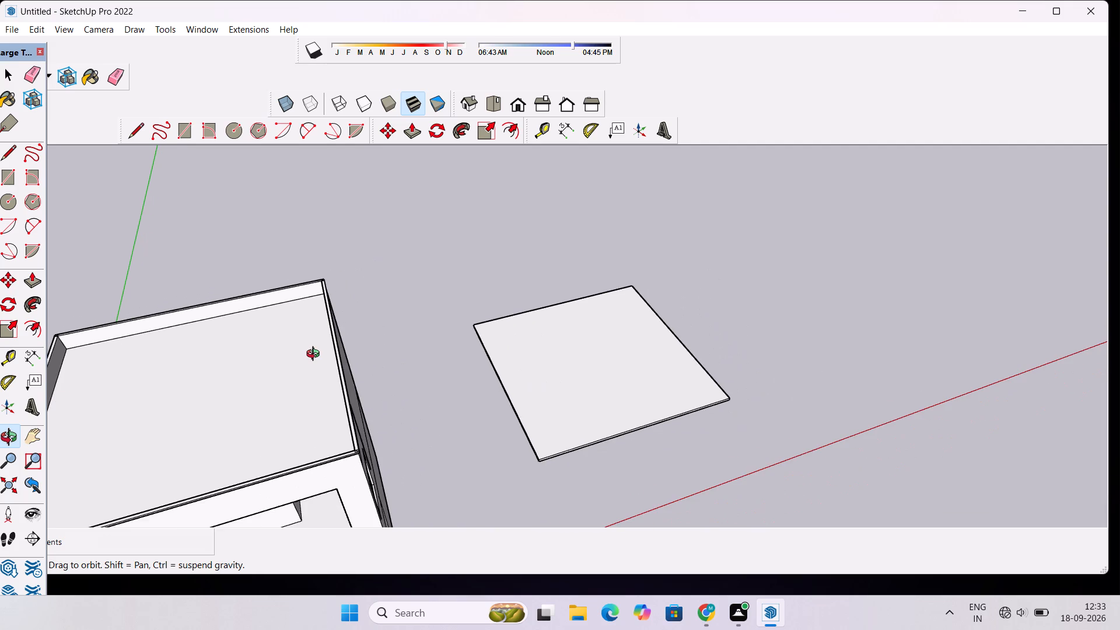
scroll(316, 355, down, 8)
scroll(257, 423, up, 4)
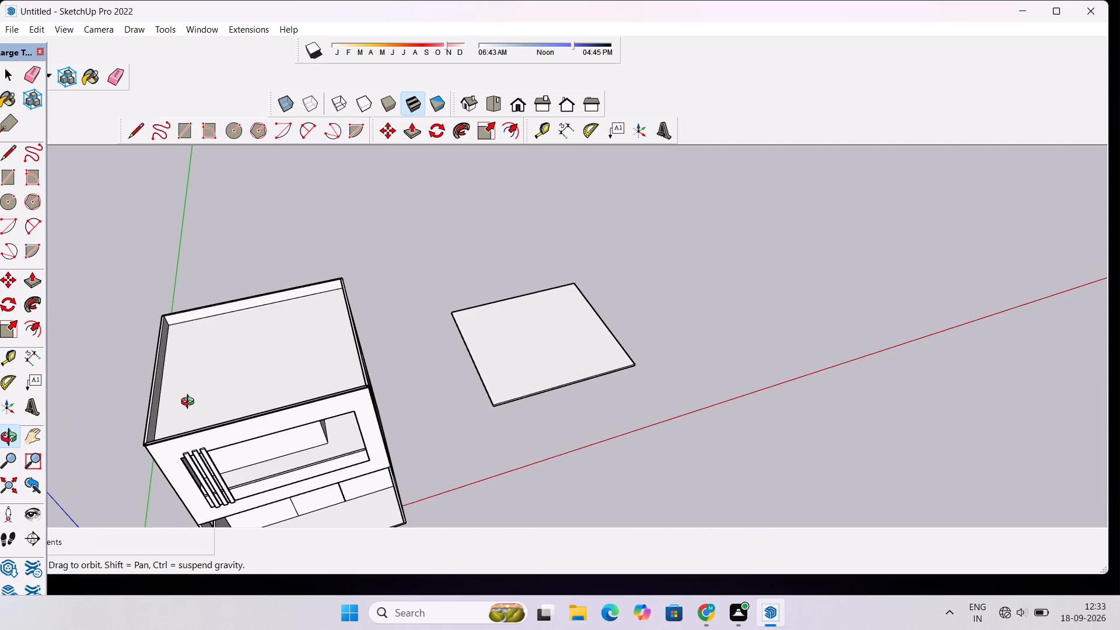
scroll(173, 377, down, 3)
shift+drag(142, 380, 443, 312)
drag(502, 454, 389, 412)
scroll(416, 377, up, 3)
shift+drag(453, 339, 300, 375)
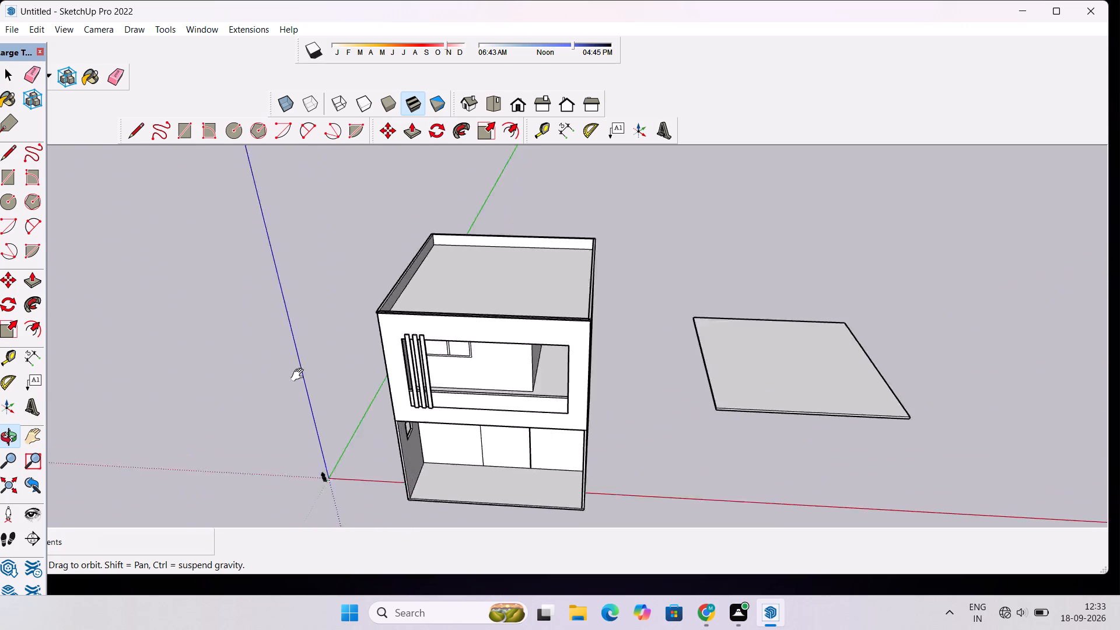
shift+drag(300, 375, 299, 376)
scroll(300, 365, down, 3)
drag(317, 363, 379, 400)
Place a guide on the roof 20' inward from the back parapet's inner base edge.
scroll(384, 368, up, 1)
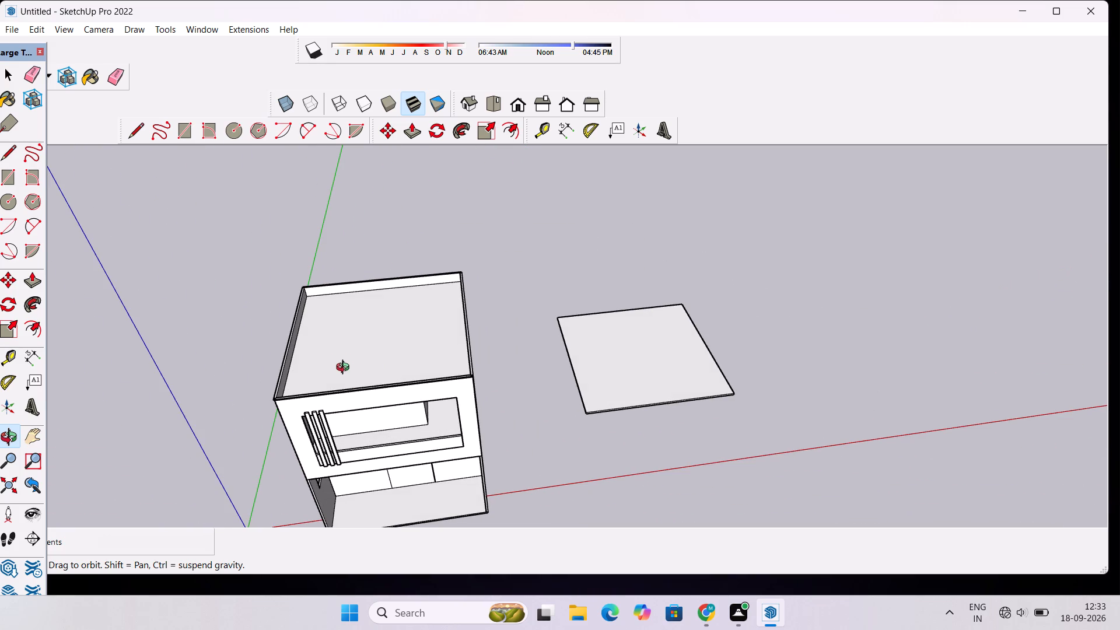
drag(346, 354, 369, 451)
scroll(370, 374, up, 3)
shift+drag(379, 351, 399, 398)
scroll(344, 342, up, 4)
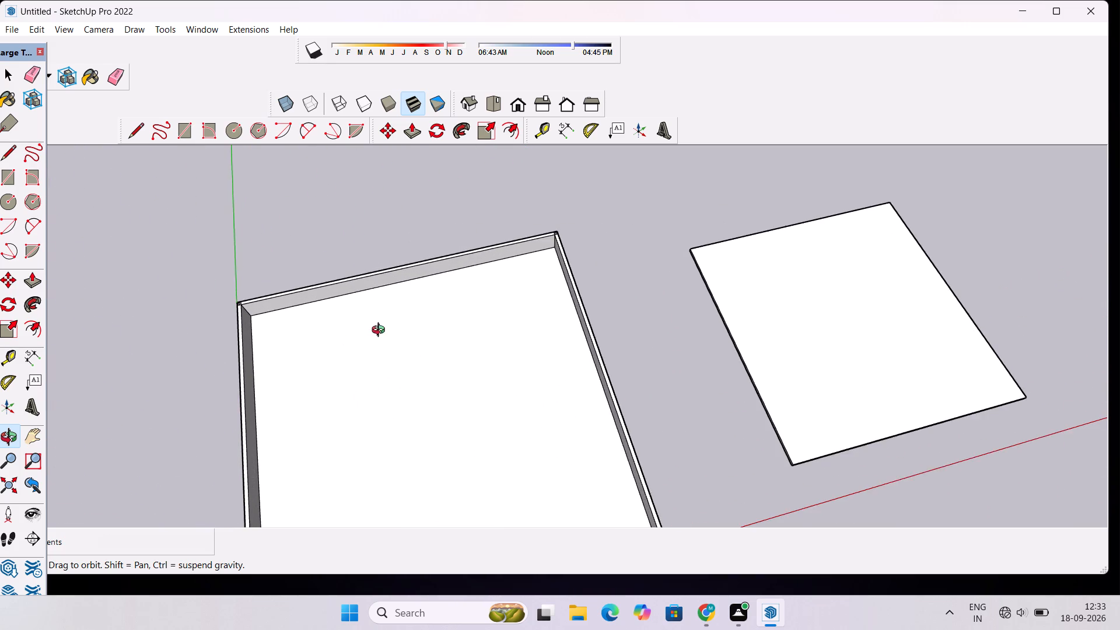
shift+drag(381, 332, 380, 353)
scroll(380, 351, up, 2)
key(t)
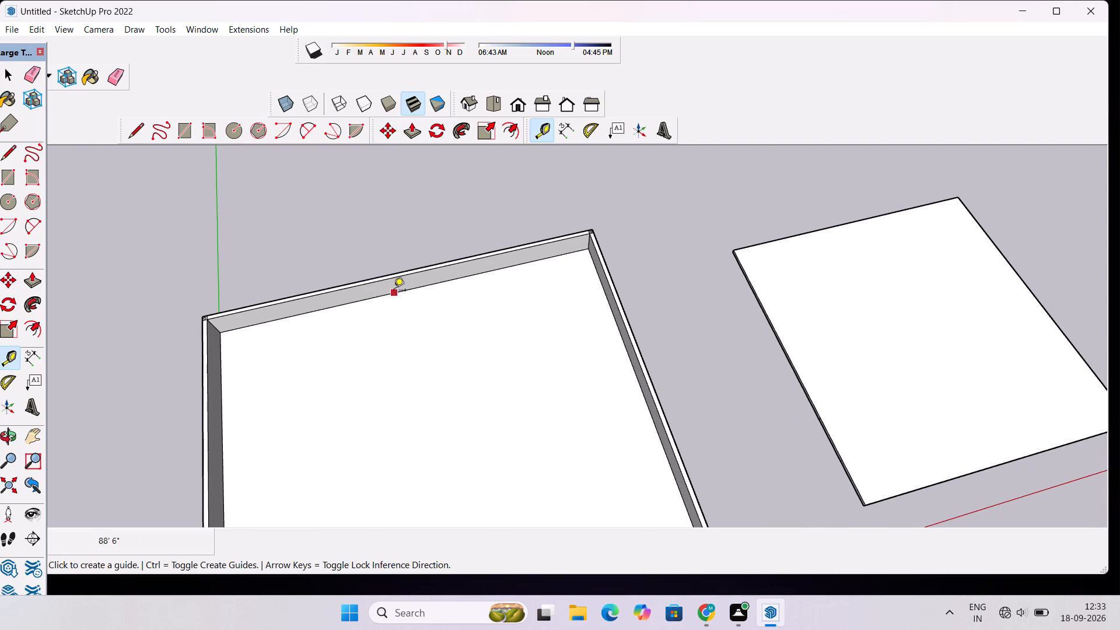
click(410, 290)
scroll(422, 327, down, 6)
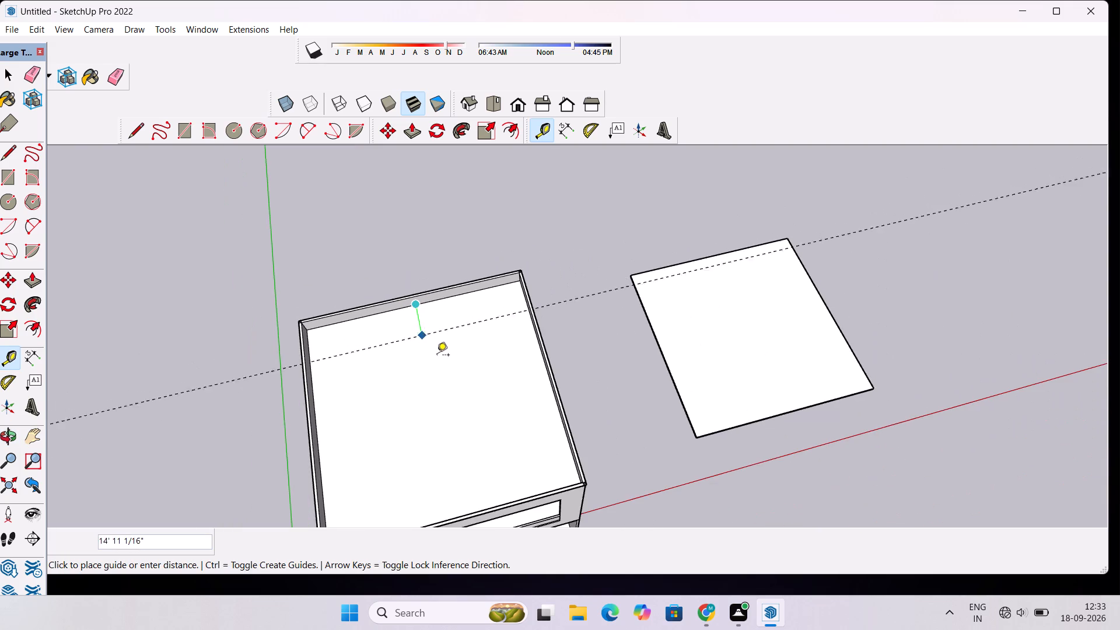
scroll(438, 359, up, 3)
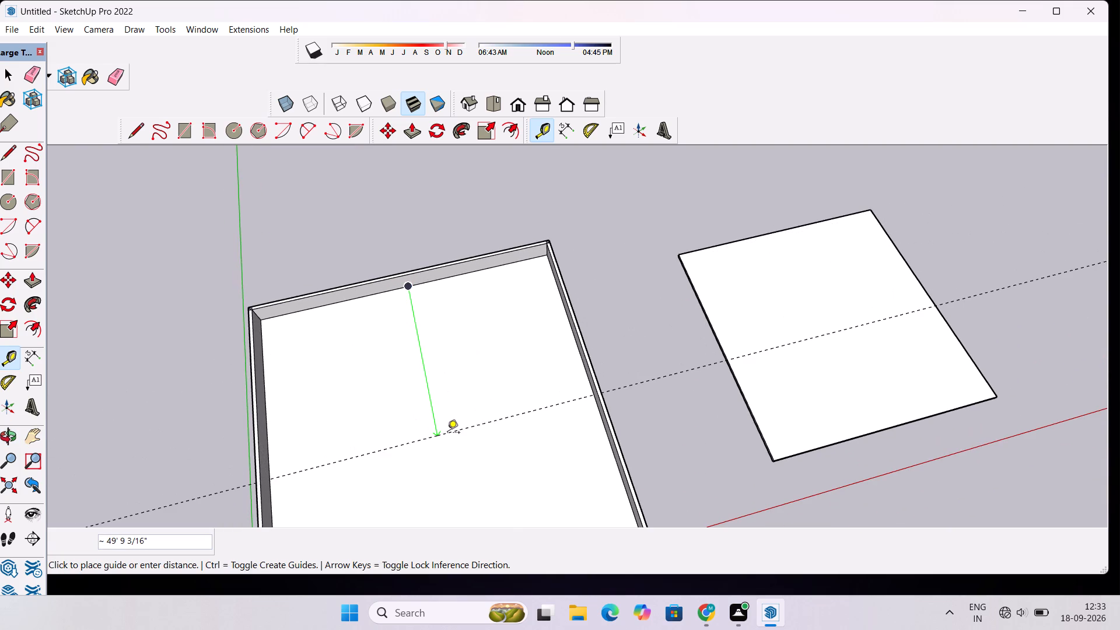
scroll(447, 433, up, 3)
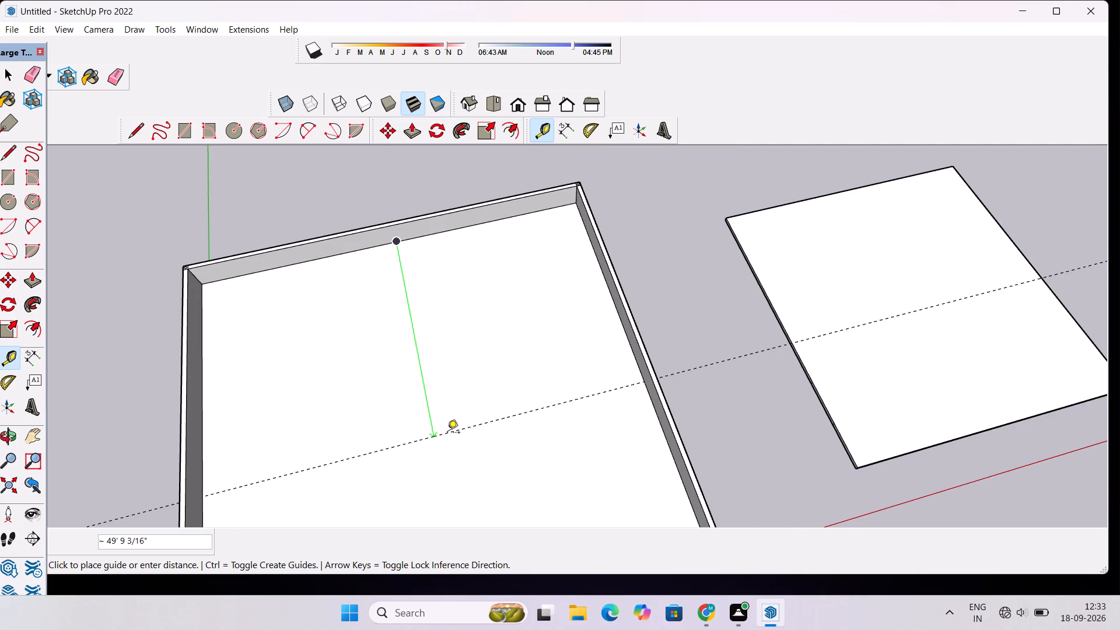
text(20')
key(Return)
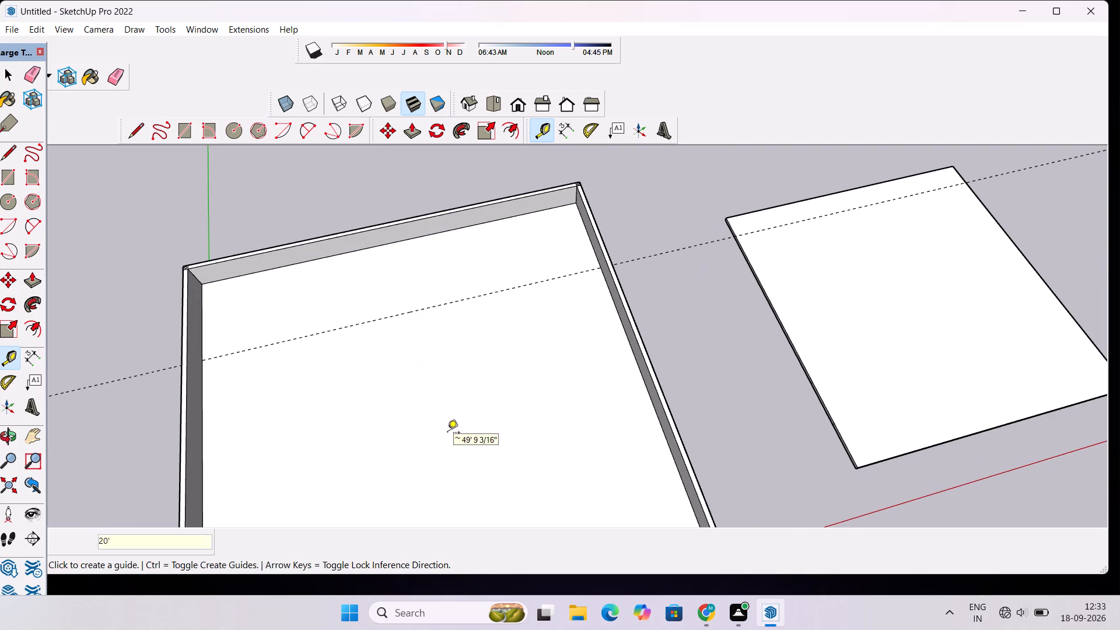
Place a guide on the roof 20' inward from the inner base edge of the side parapet facing the separate slab.
scroll(382, 405, down, 3)
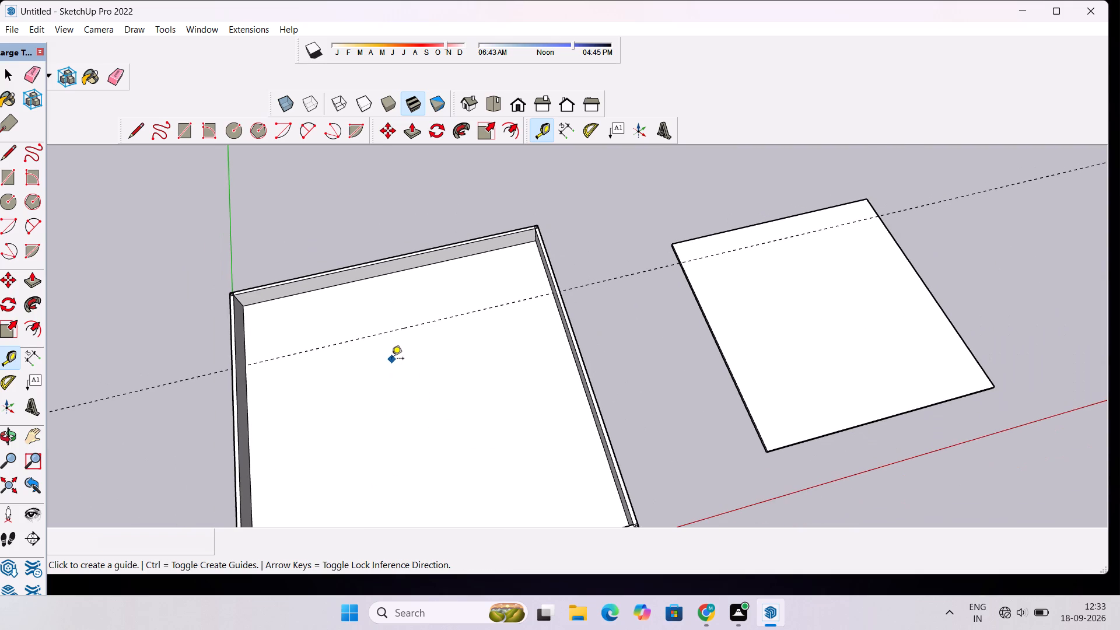
scroll(537, 392, up, 4)
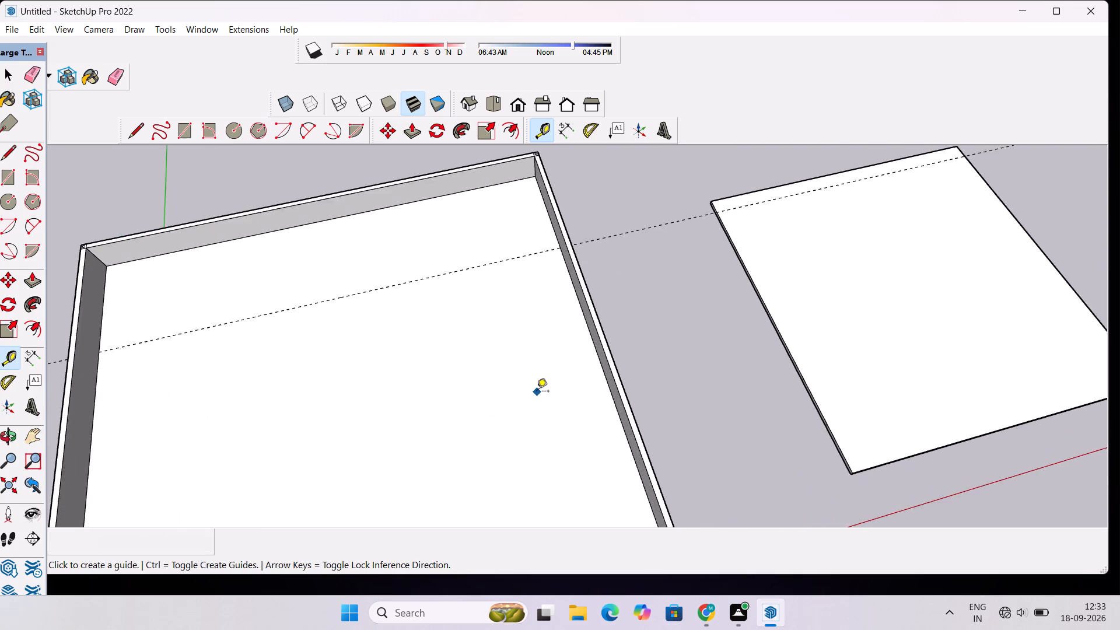
scroll(537, 392, up, 4)
click(654, 398)
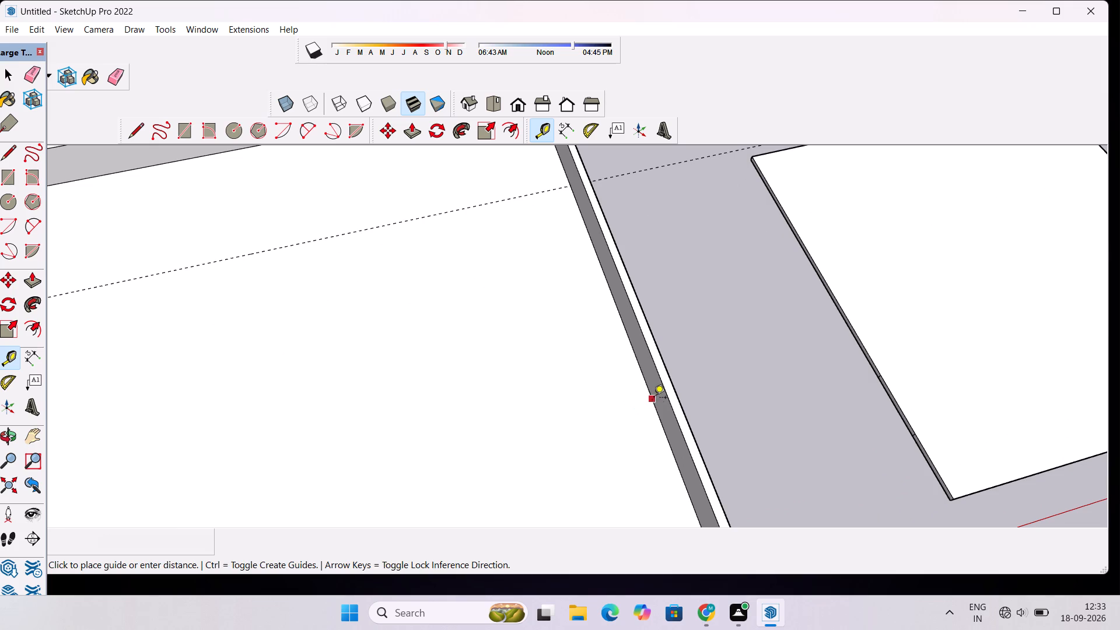
scroll(581, 413, down, 4)
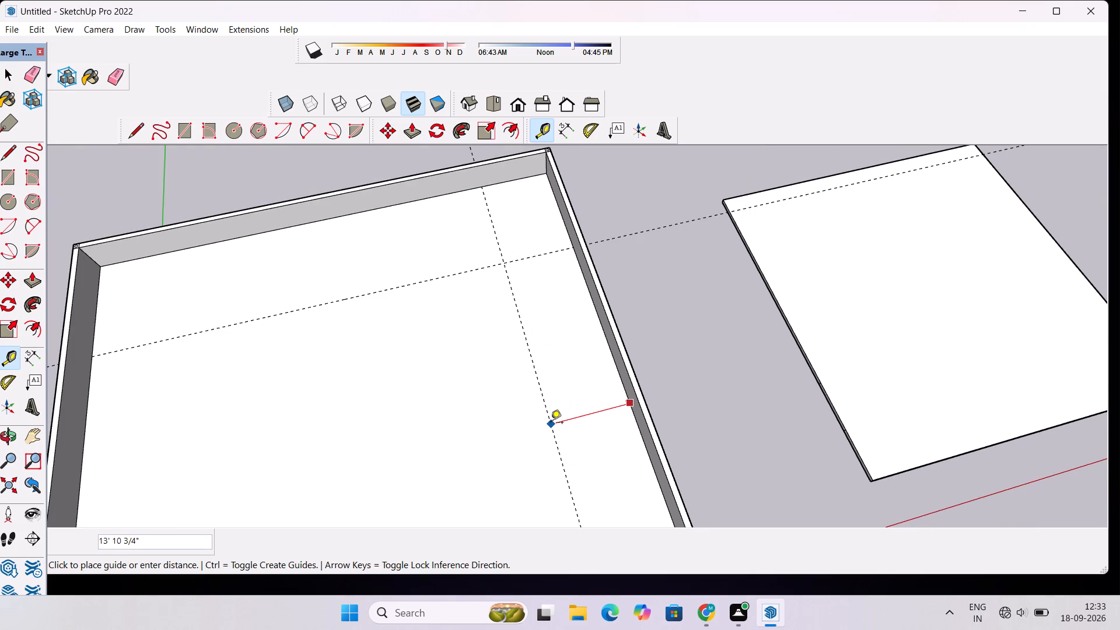
text(20')
key(Return)
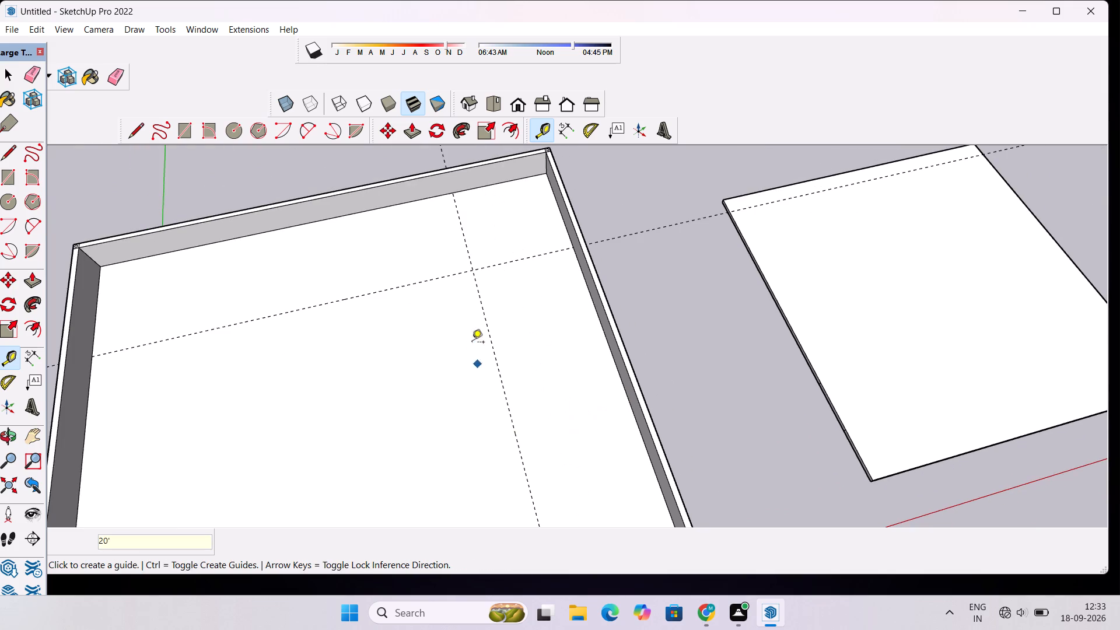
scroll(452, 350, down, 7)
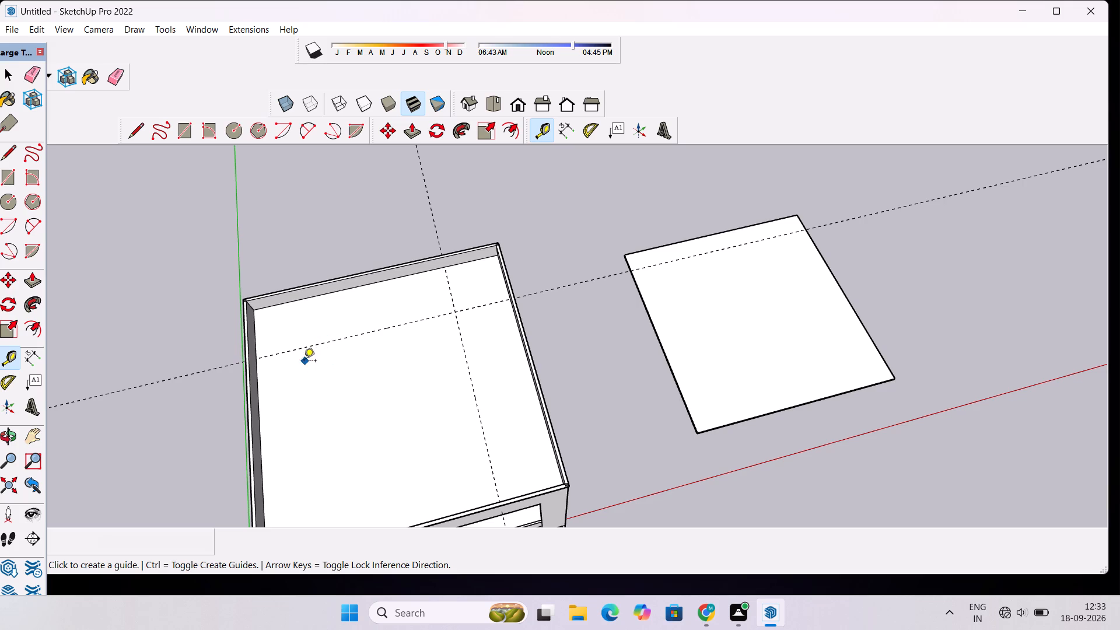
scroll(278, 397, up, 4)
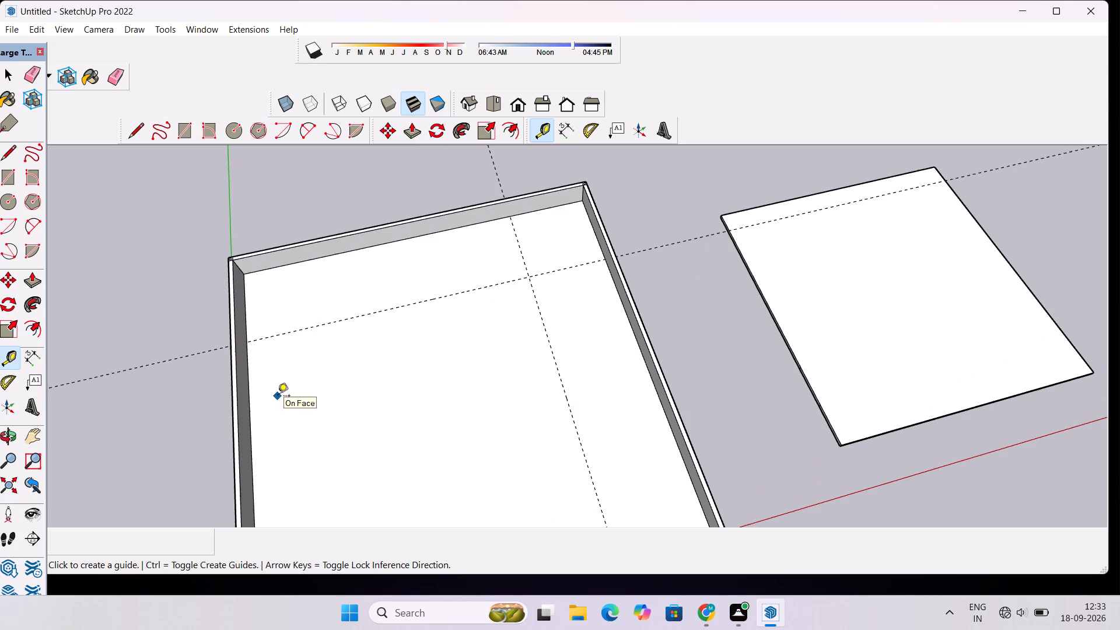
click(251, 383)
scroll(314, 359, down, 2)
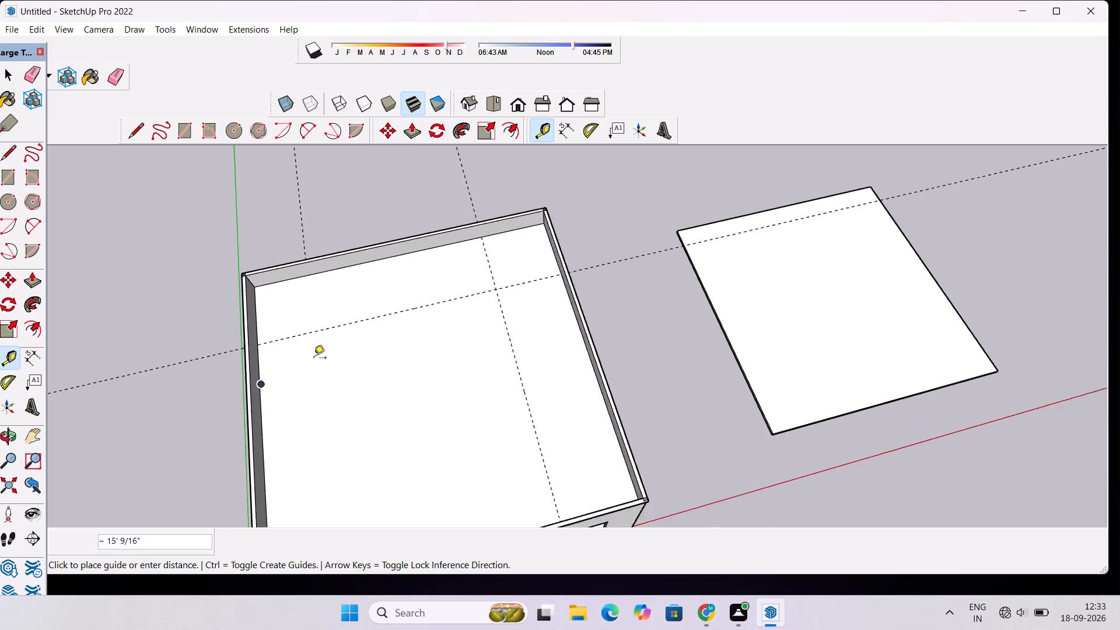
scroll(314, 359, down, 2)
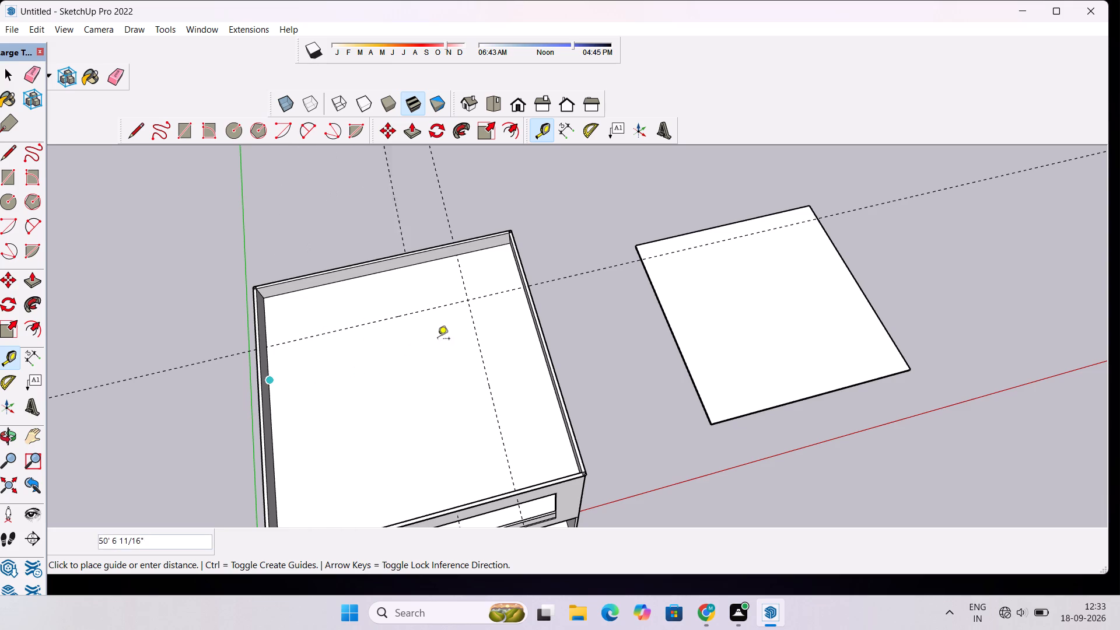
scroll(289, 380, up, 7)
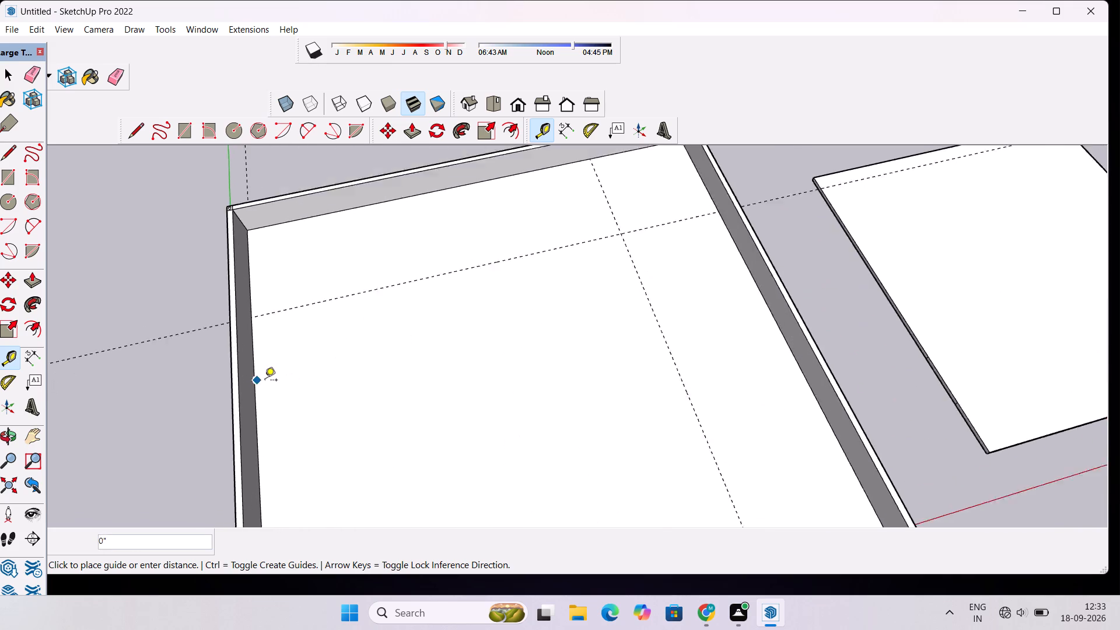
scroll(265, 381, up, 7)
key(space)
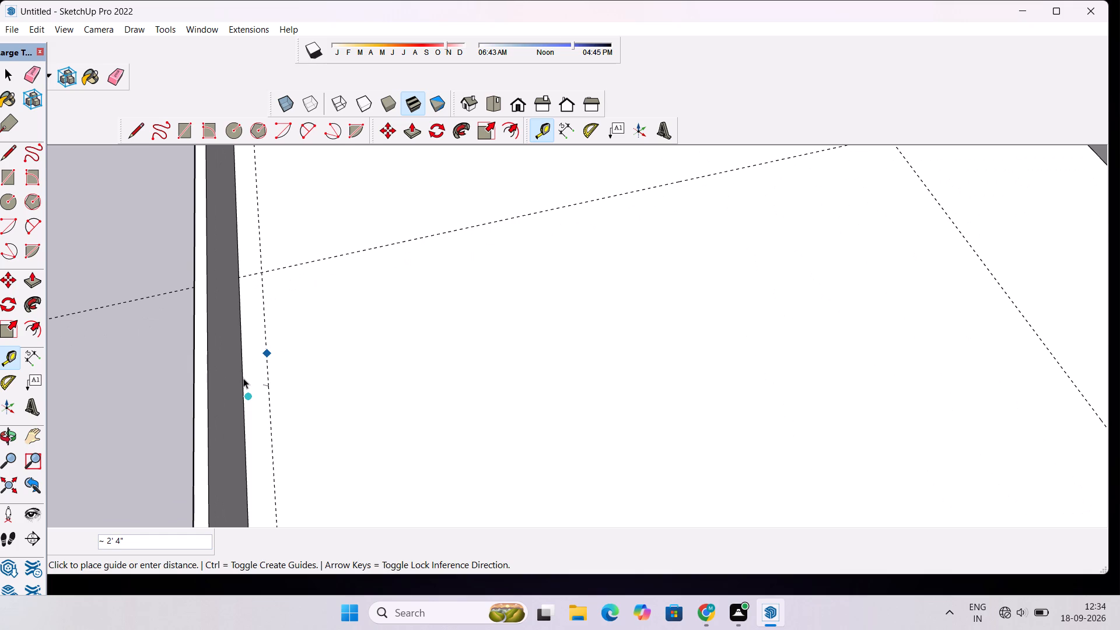
Place a guide on the roof 17' inward from the inner base edge of the side parapet opposite the separate slab.
key(t)
click(238, 335)
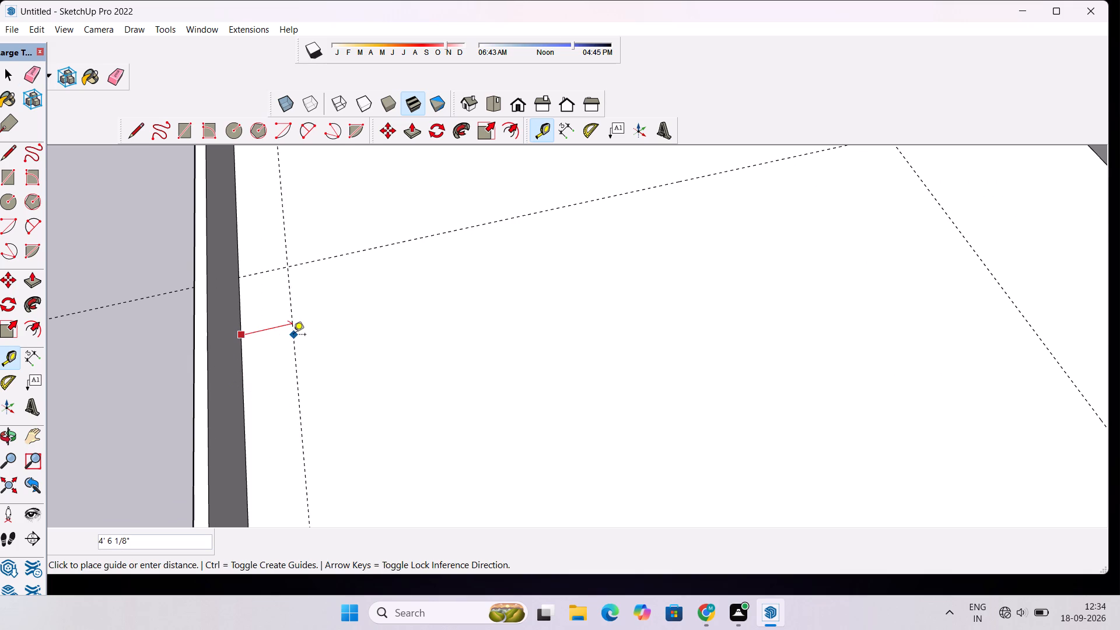
scroll(293, 335, down, 15)
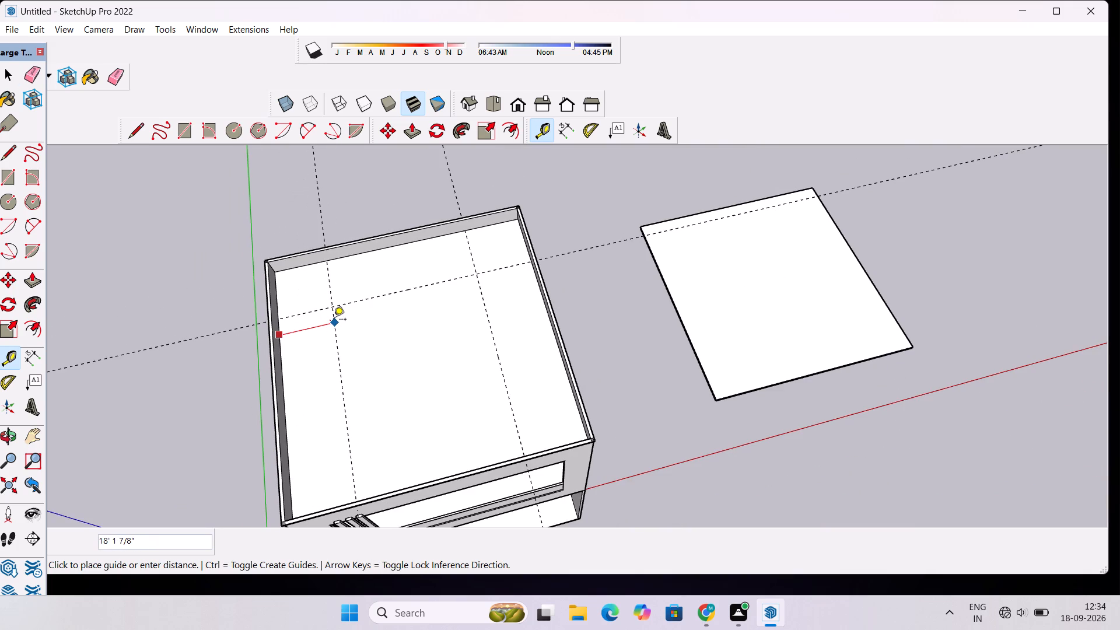
text(17')
key(Return)
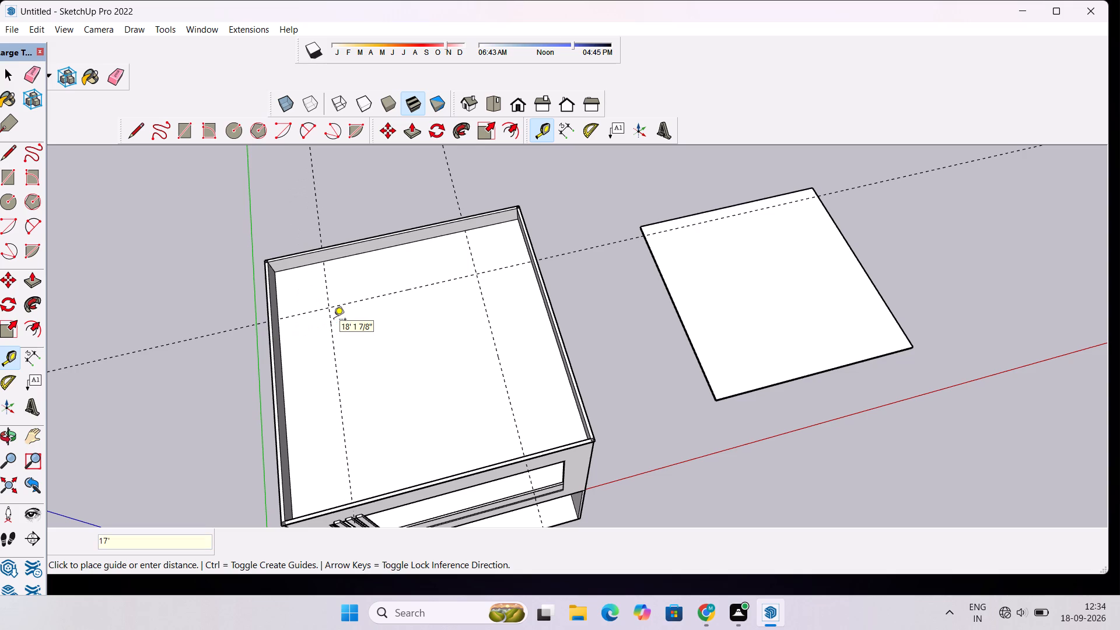
Place a guide on the roof 17' inward from the front parapet's inner base edge.
scroll(369, 297, up, 3)
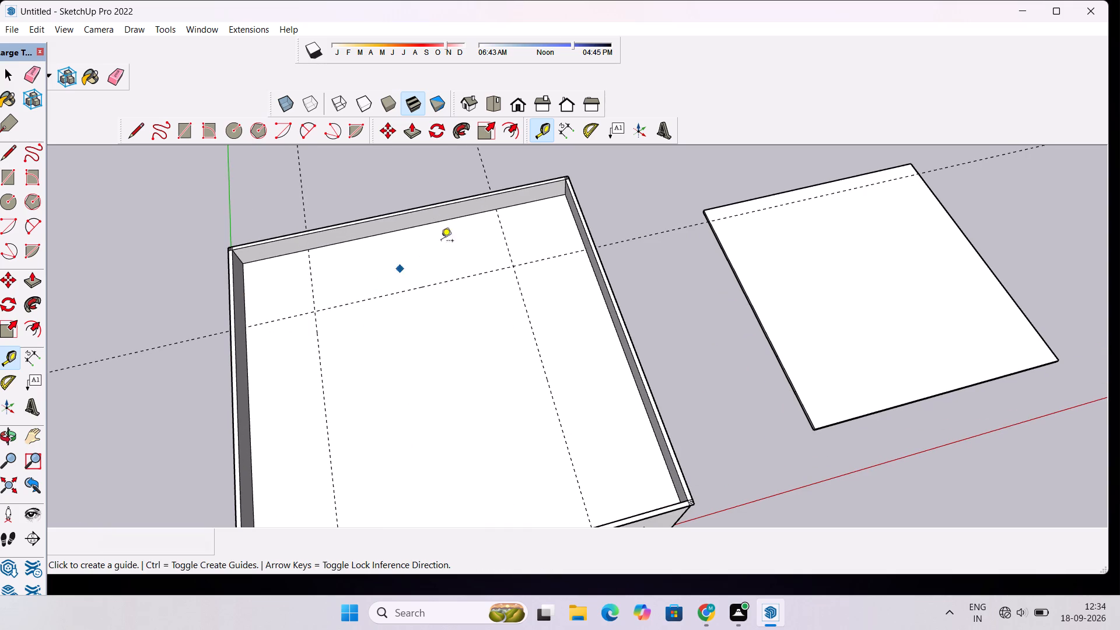
click(9, 437)
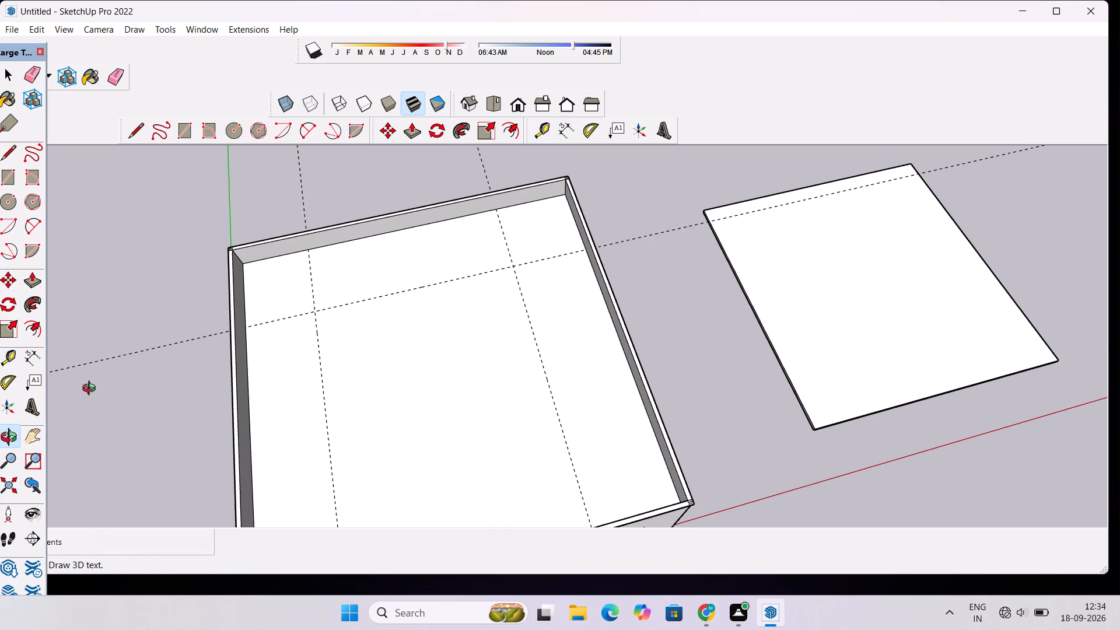
drag(92, 390, 459, 329)
drag(461, 328, 473, 323)
key(t)
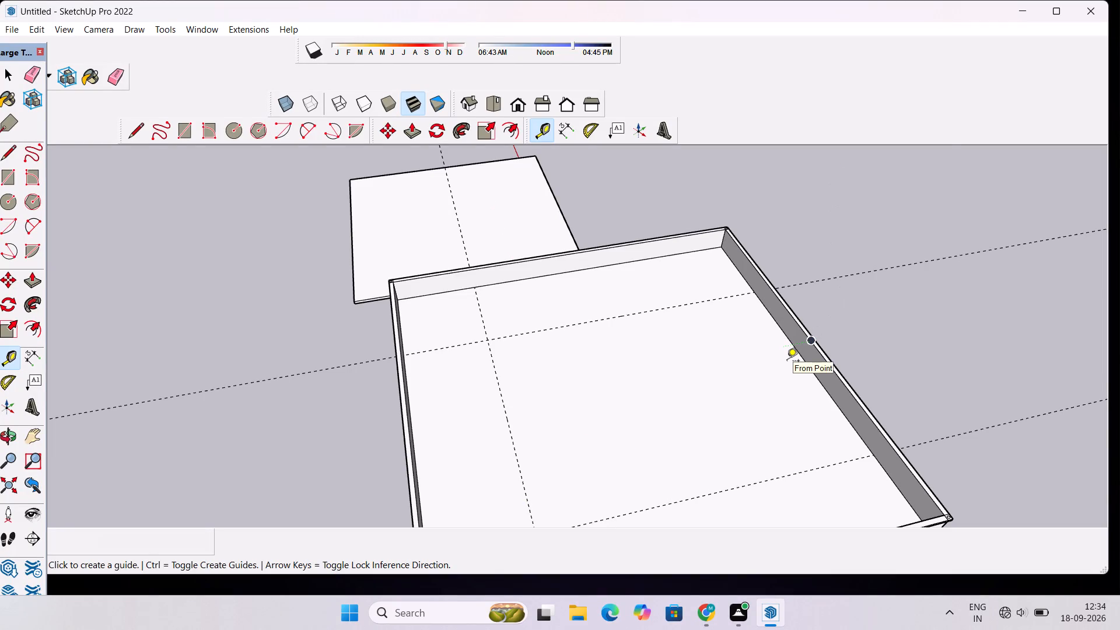
scroll(839, 404, up, 7)
click(836, 411)
scroll(767, 421, down, 6)
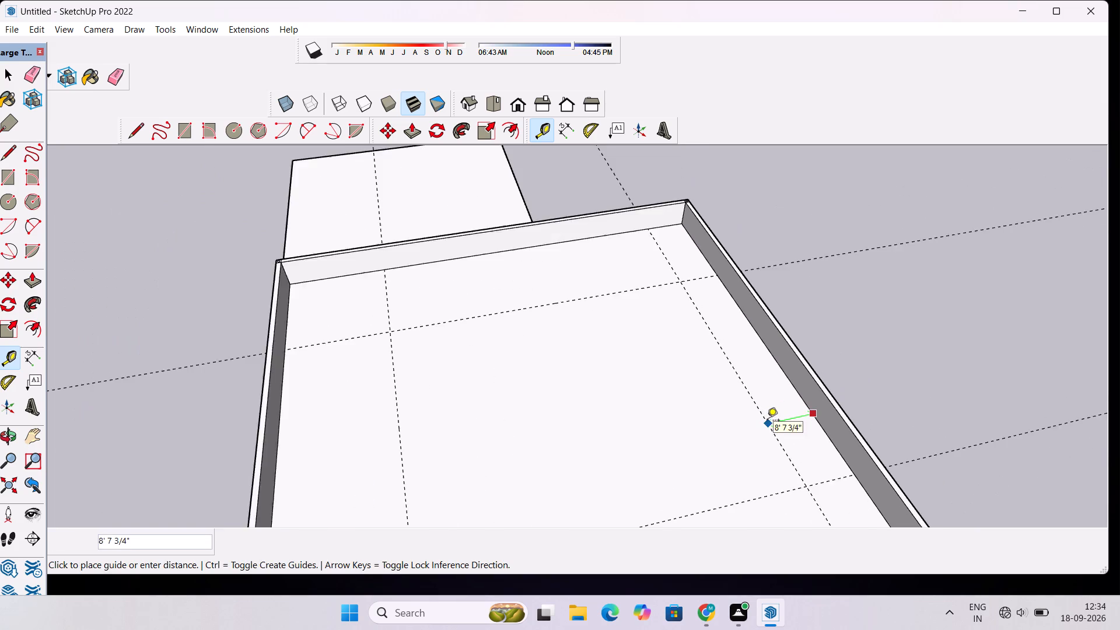
scroll(763, 426, up, 3)
scroll(736, 437, down, 2)
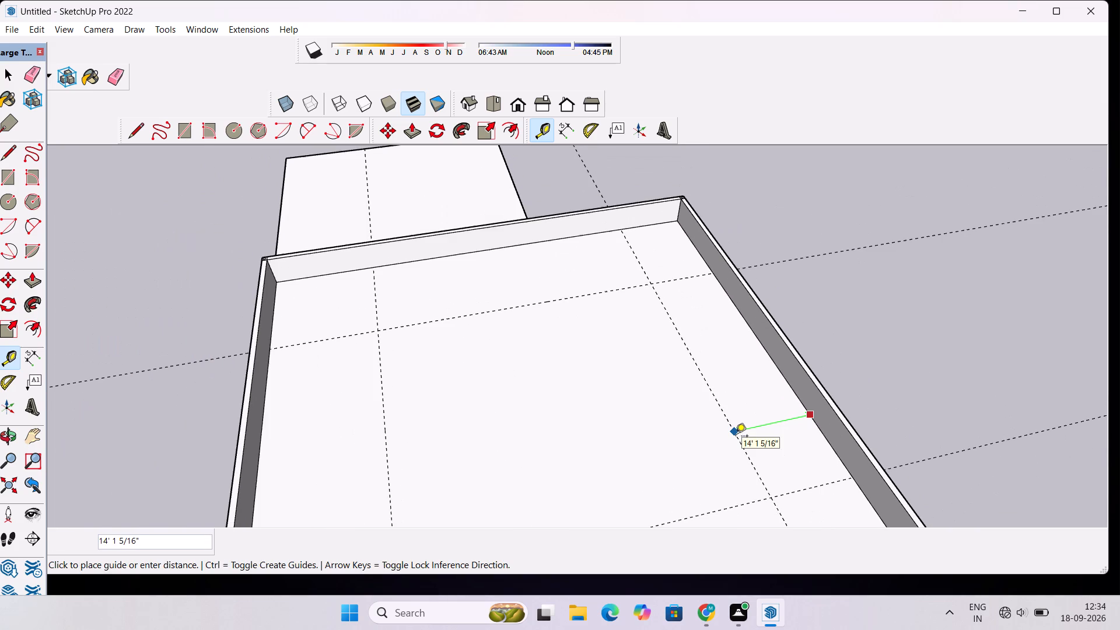
text(17')
key(Return)
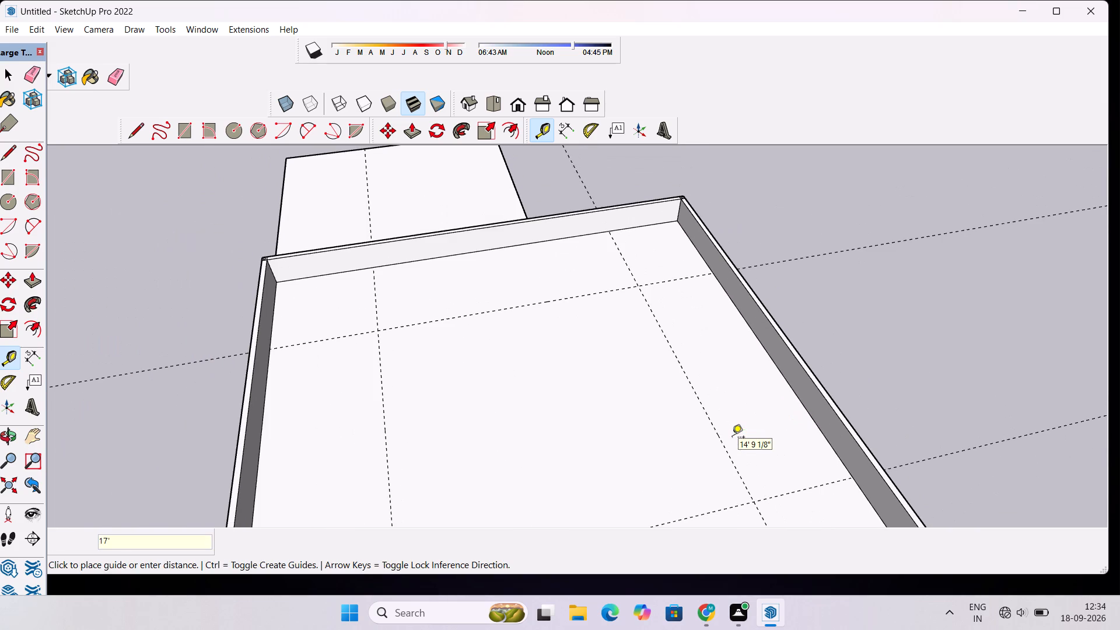
Draw a 53' 6" by 51' 6" rectangle on the roof between opposite intersections of the four offset guides.
scroll(719, 390, down, 6)
scroll(638, 336, down, 4)
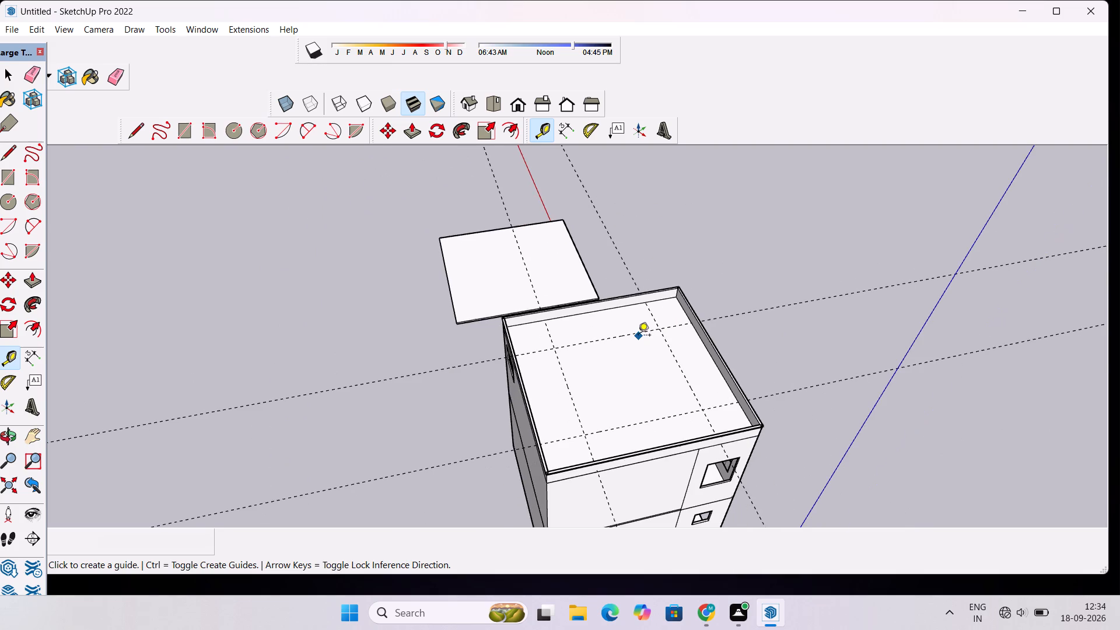
key(r)
scroll(590, 348, down, 1)
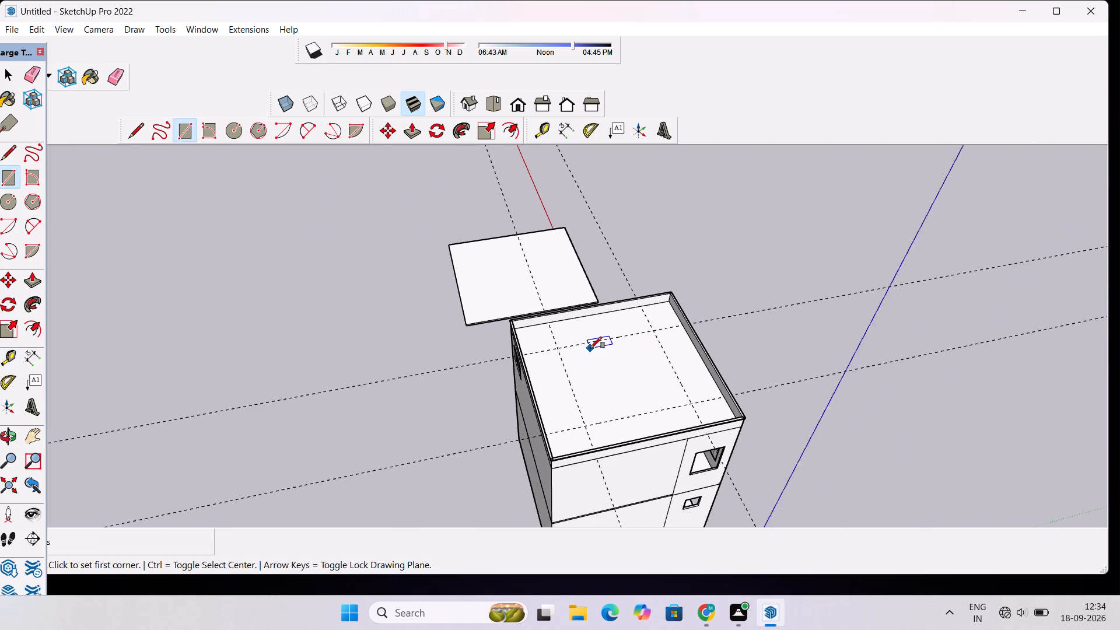
scroll(590, 348, down, 1)
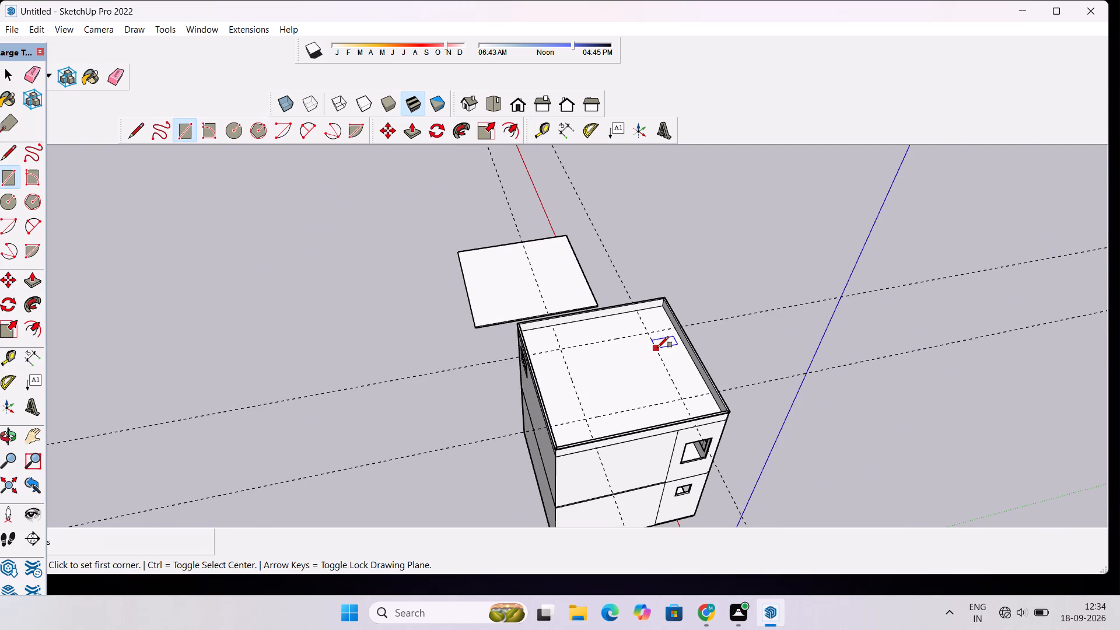
scroll(617, 328, up, 6)
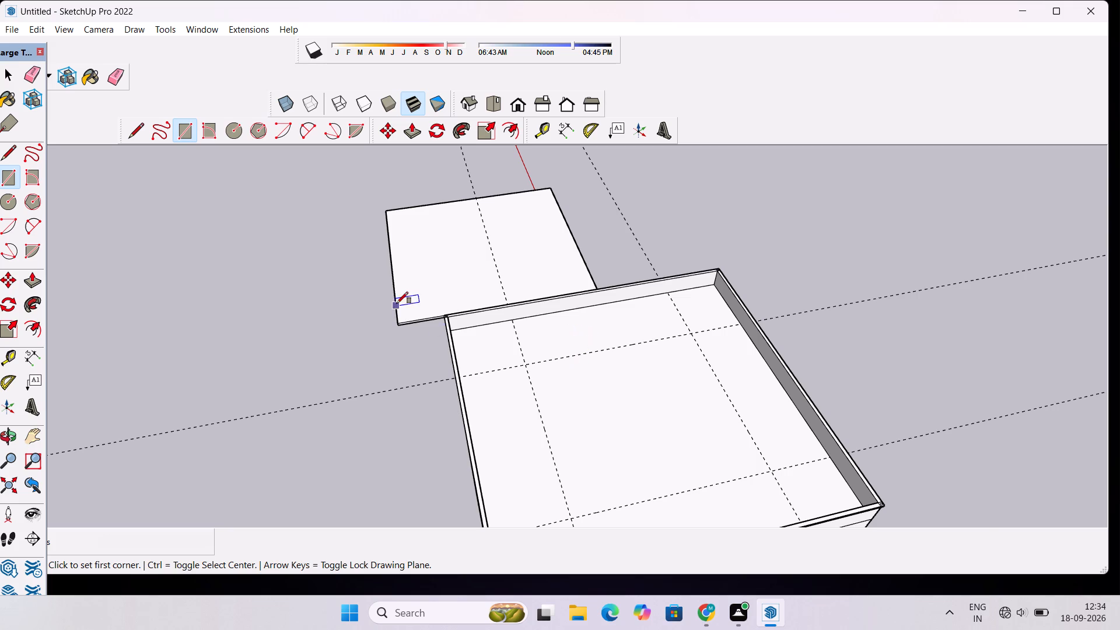
scroll(397, 303, down, 6)
scroll(551, 364, up, 5)
scroll(482, 347, down, 2)
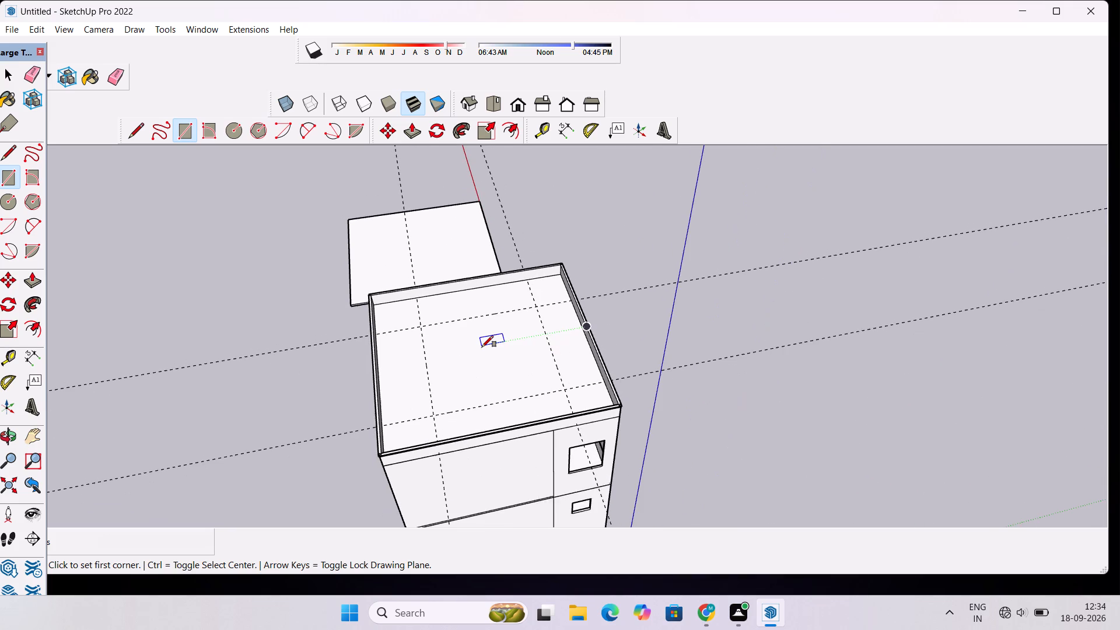
scroll(482, 347, up, 3)
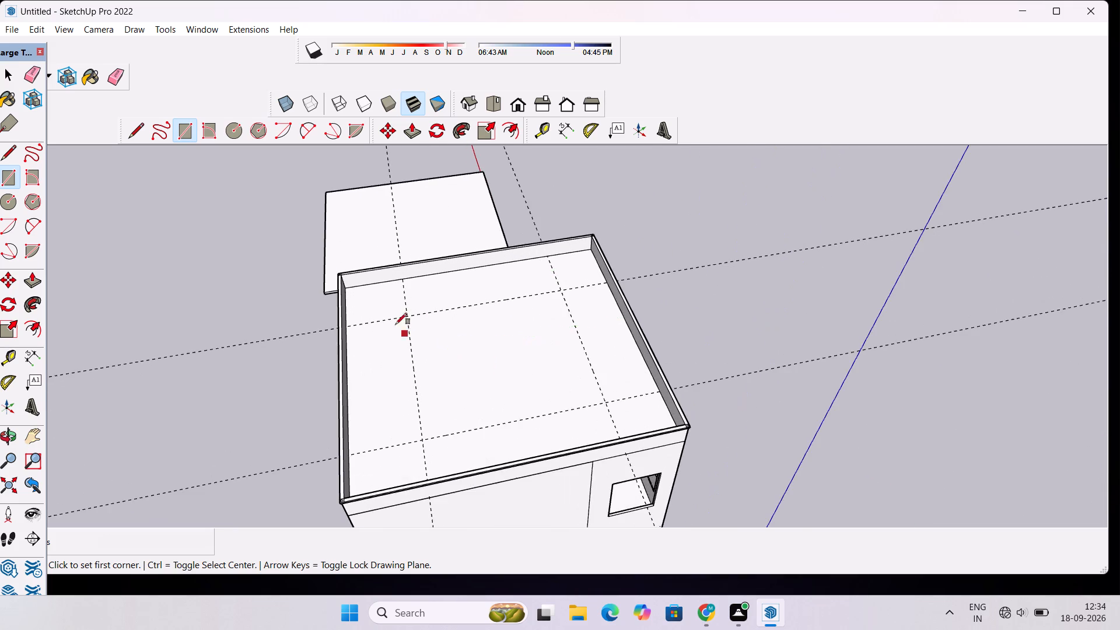
scroll(395, 322, up, 3)
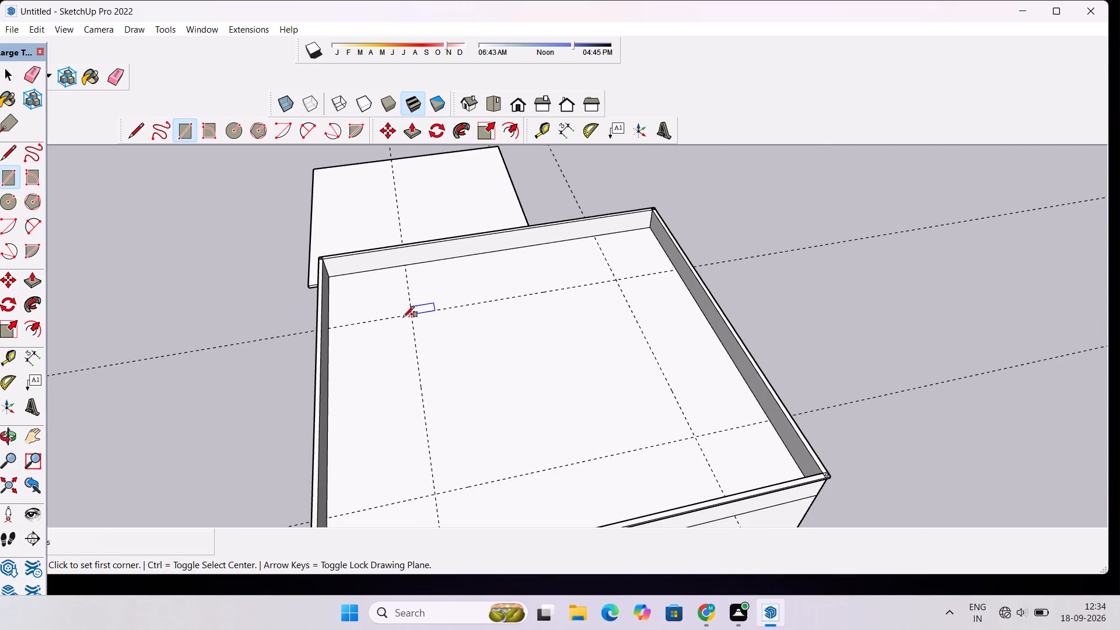
scroll(342, 300, down, 1)
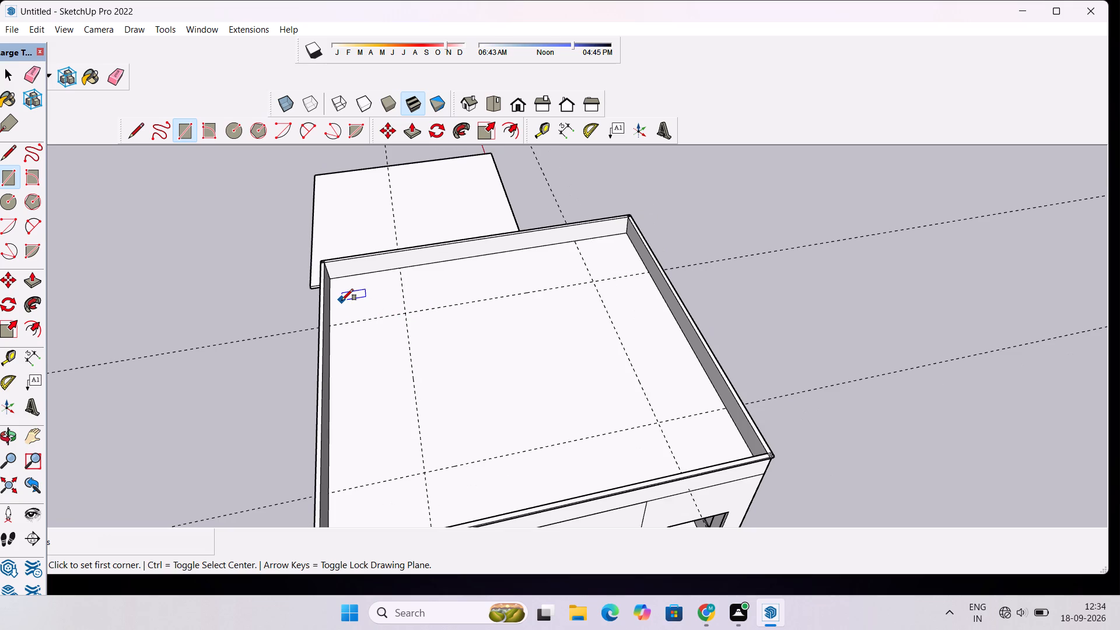
scroll(342, 300, down, 1)
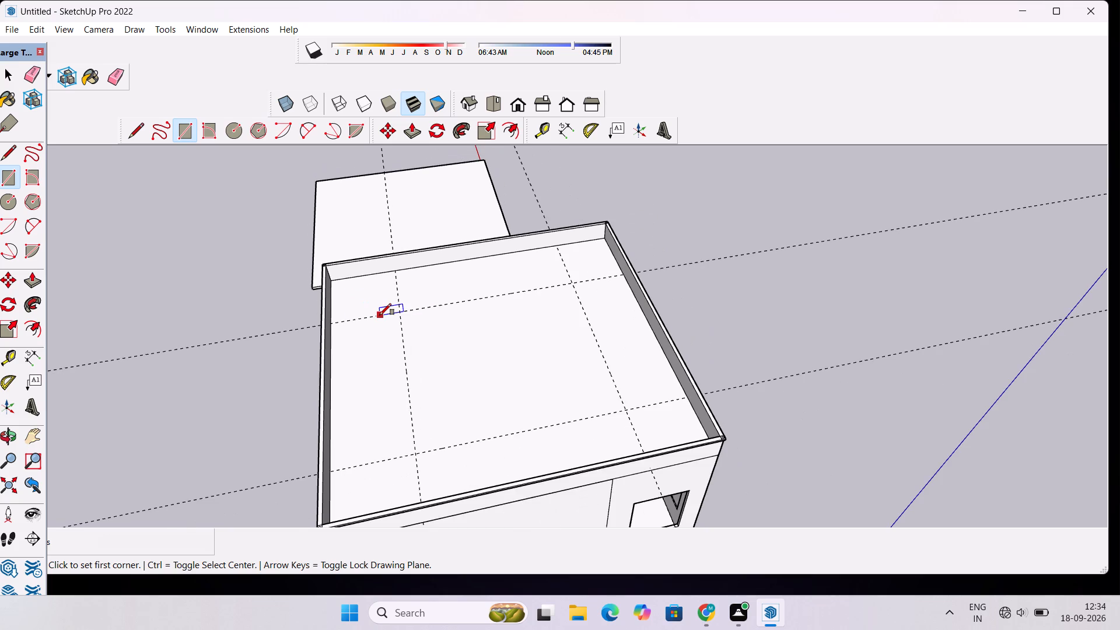
scroll(380, 315, up, 1)
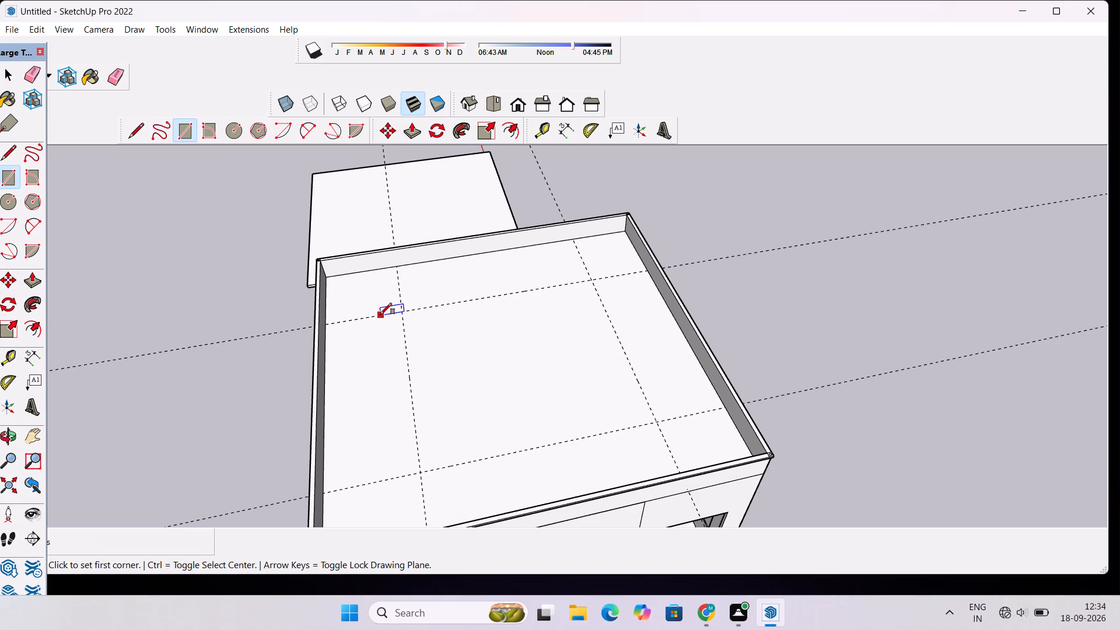
scroll(380, 314, down, 1)
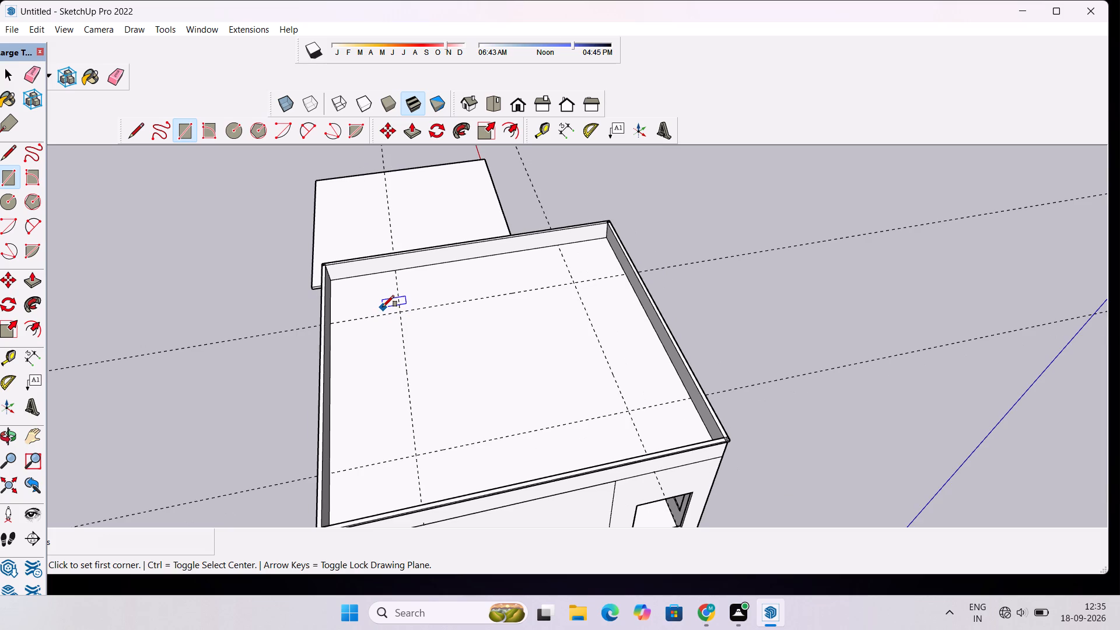
scroll(383, 307, up, 2)
click(405, 313)
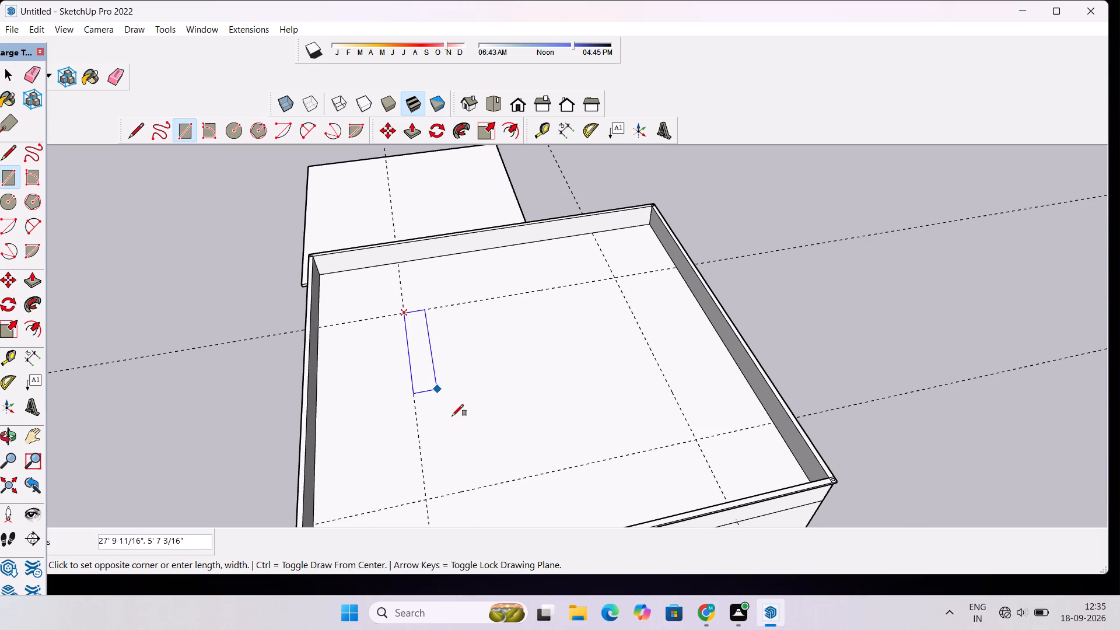
click(700, 439)
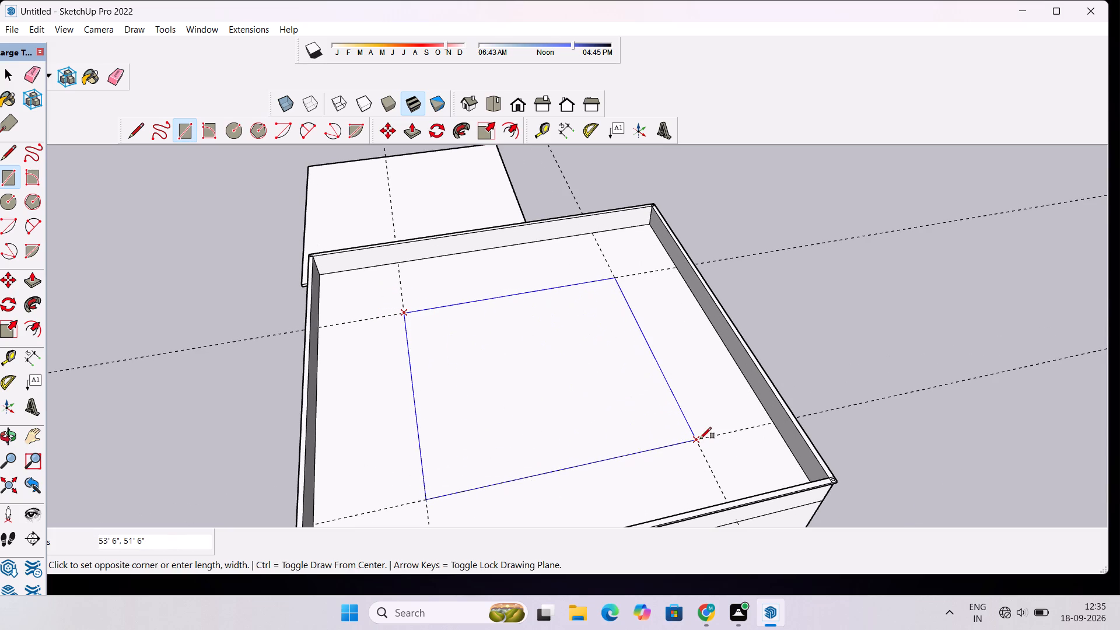
scroll(465, 356, down, 11)
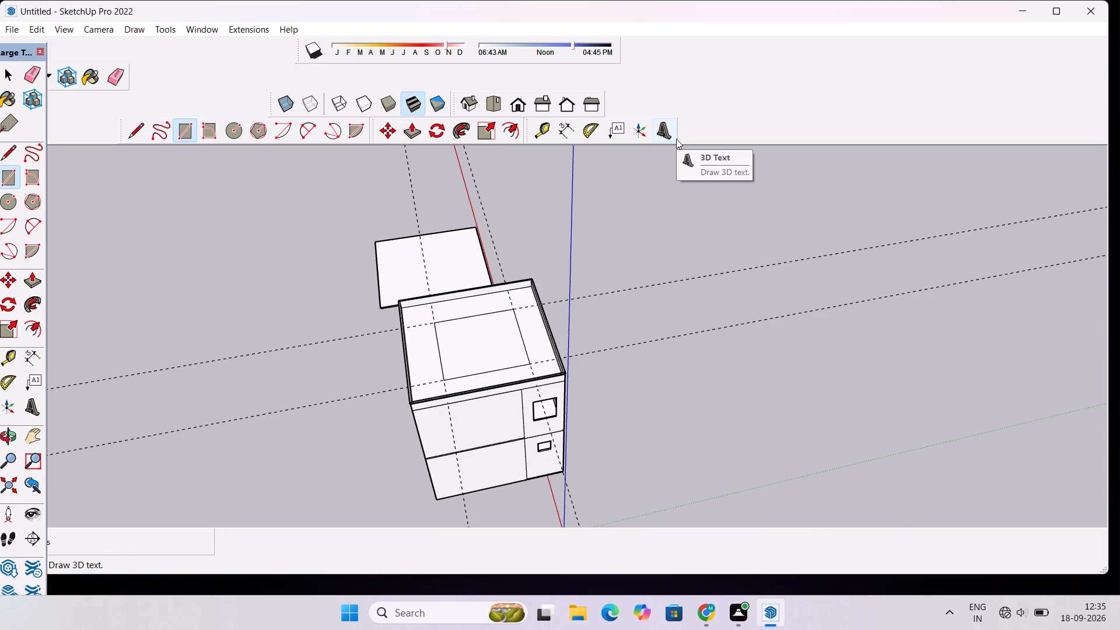
scroll(749, 118, down, 2)
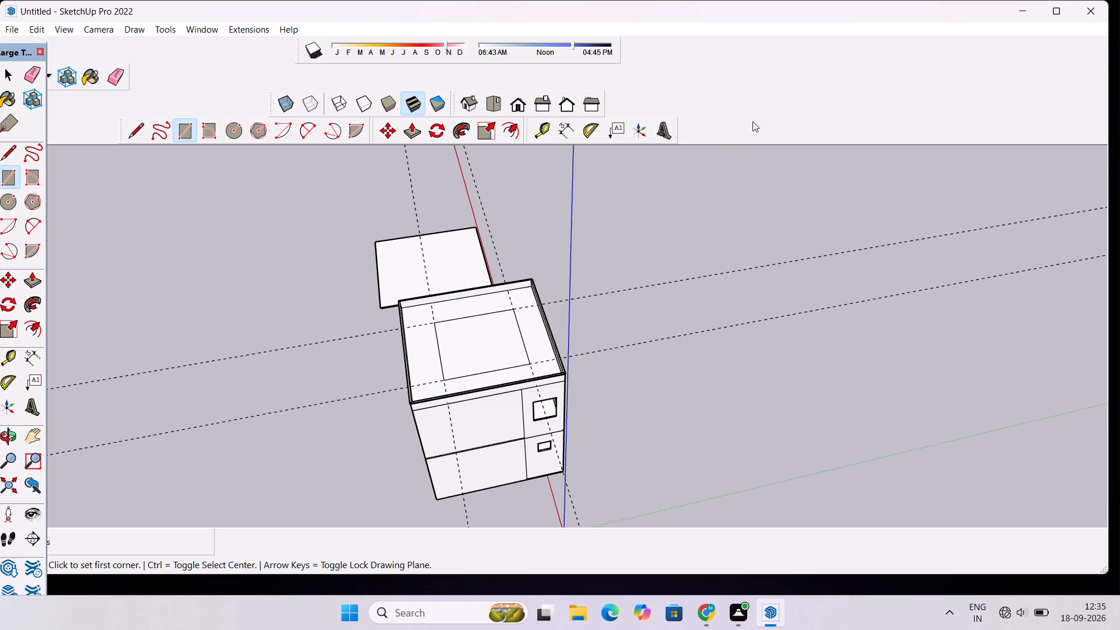
key(space)
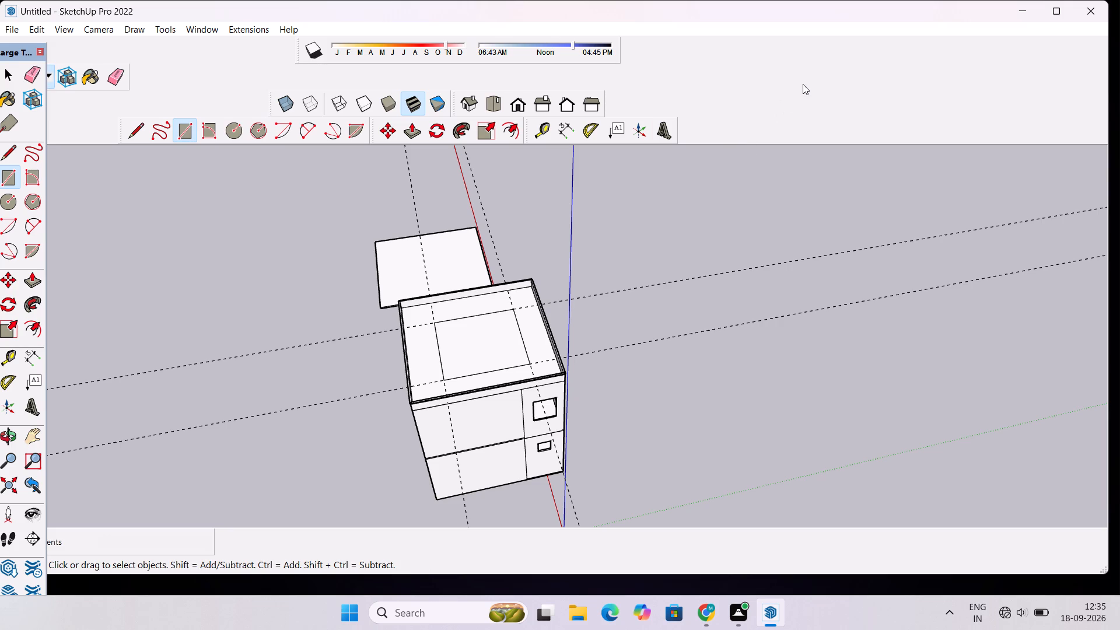
Examine the building and the new roof rectangle from several angles.
key(o)
scroll(803, 118, down, 5)
scroll(739, 295, down, 2)
drag(783, 323, 626, 249)
scroll(621, 242, down, 3)
drag(598, 291, 719, 277)
scroll(720, 267, down, 1)
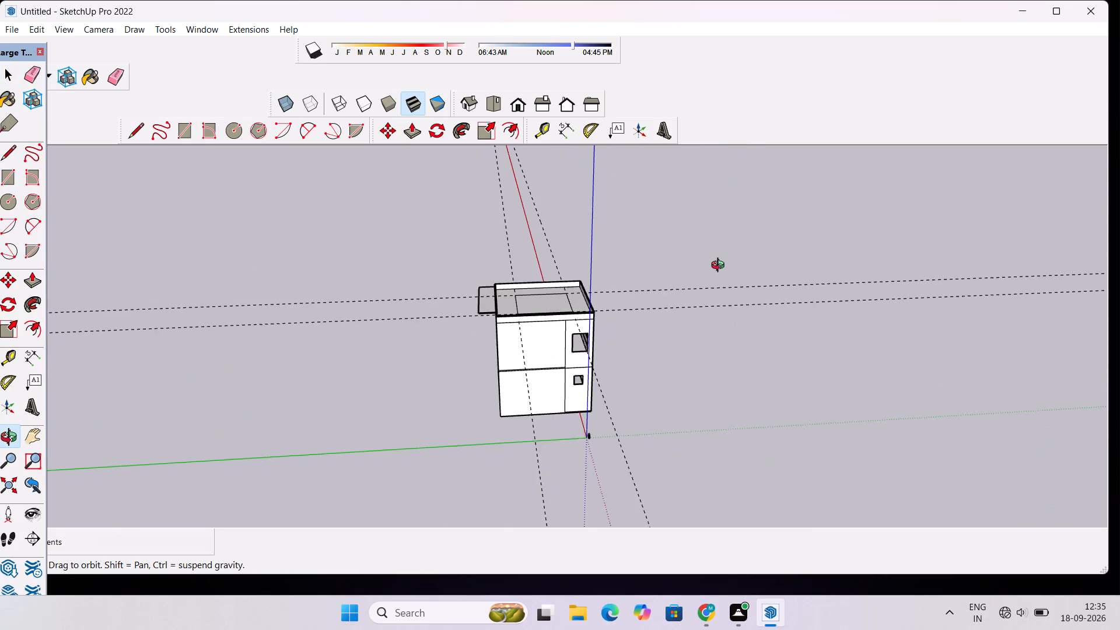
scroll(720, 267, down, 1)
drag(698, 307, 598, 276)
scroll(593, 271, up, 1)
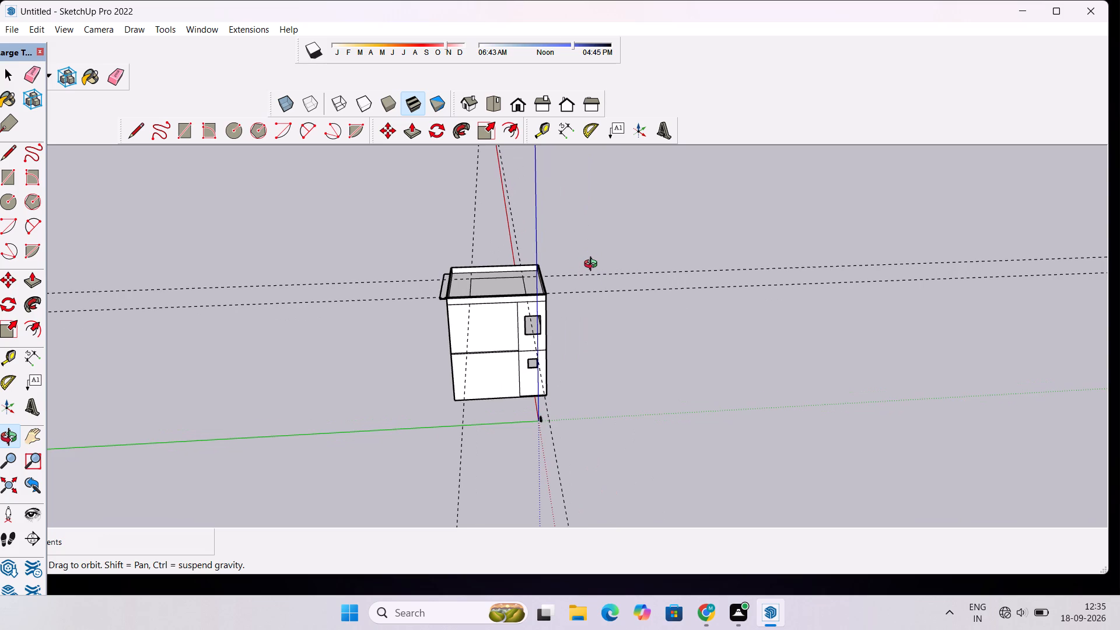
scroll(595, 280, up, 8)
drag(595, 283, 605, 381)
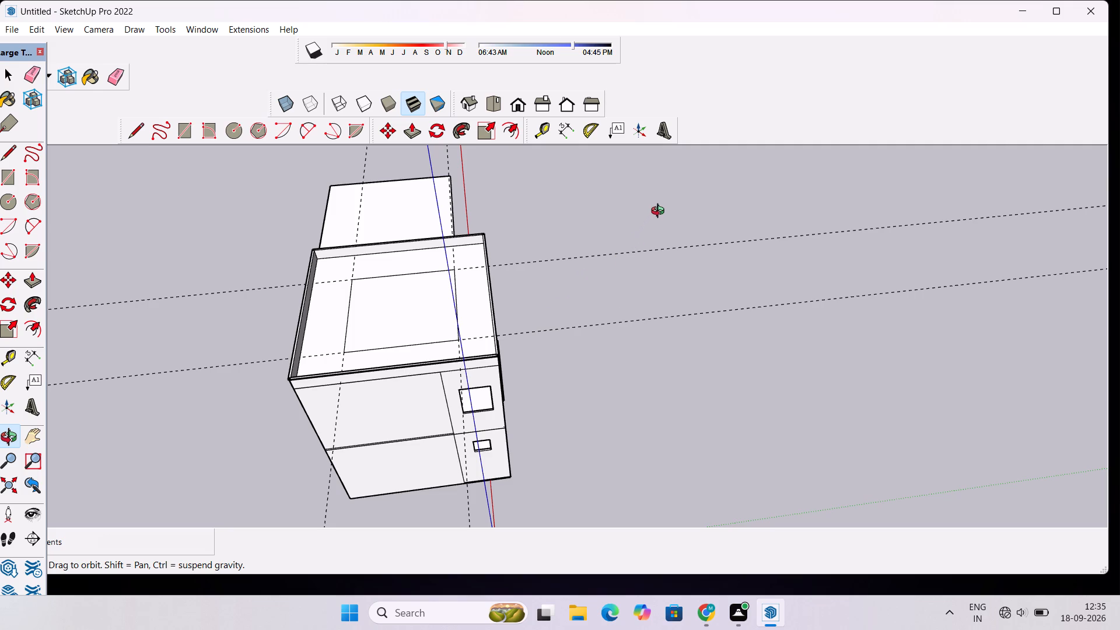
scroll(663, 221, down, 3)
drag(632, 282, 617, 352)
scroll(400, 313, up, 4)
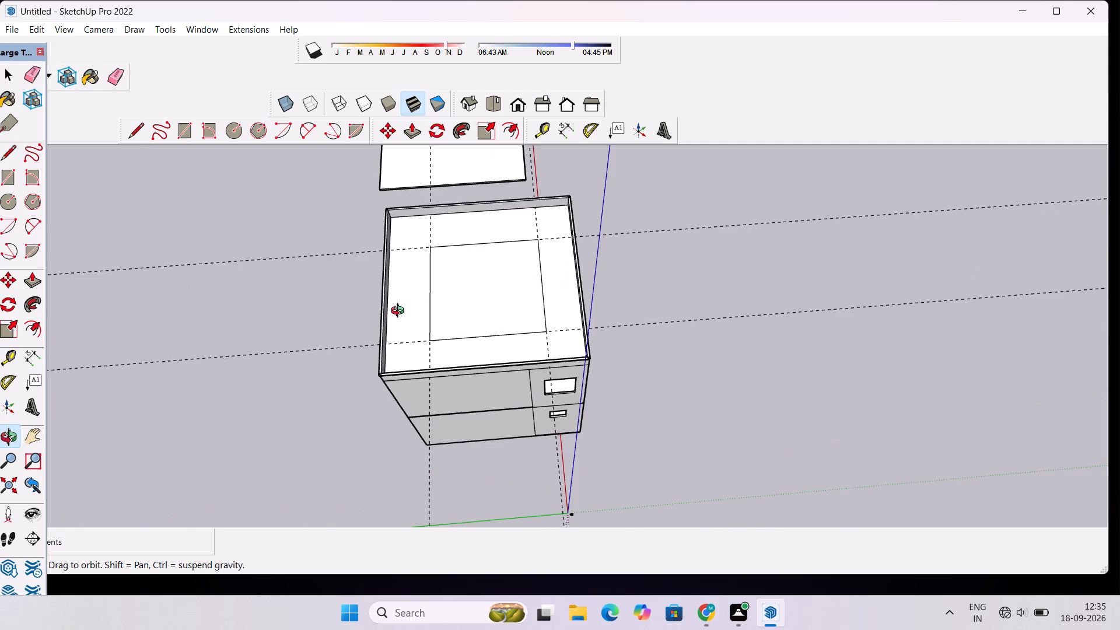
scroll(400, 312, up, 4)
scroll(400, 310, down, 1)
shift+drag(400, 309, 492, 314)
scroll(495, 313, down, 5)
shift+drag(526, 301, 517, 323)
scroll(517, 323, up, 2)
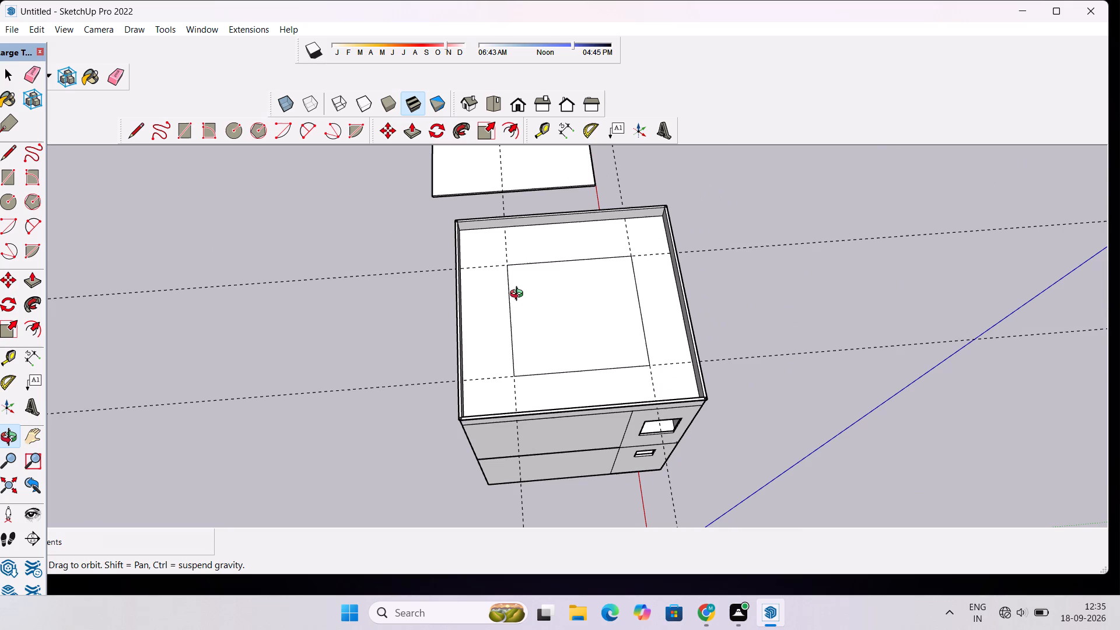
scroll(524, 280, down, 1)
scroll(525, 279, up, 2)
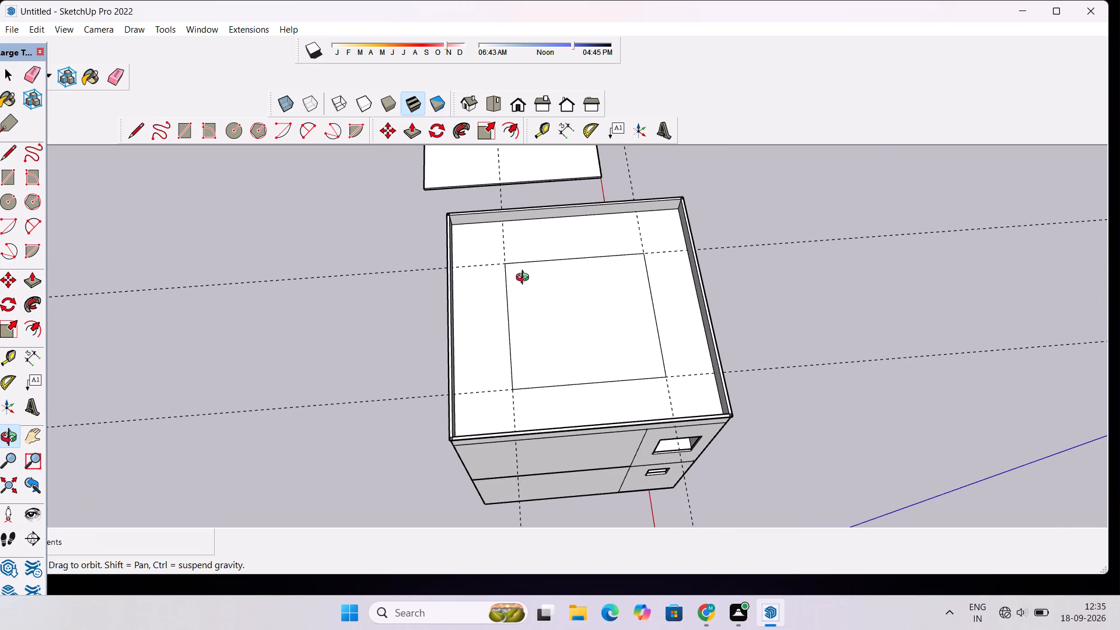
scroll(526, 277, down, 5)
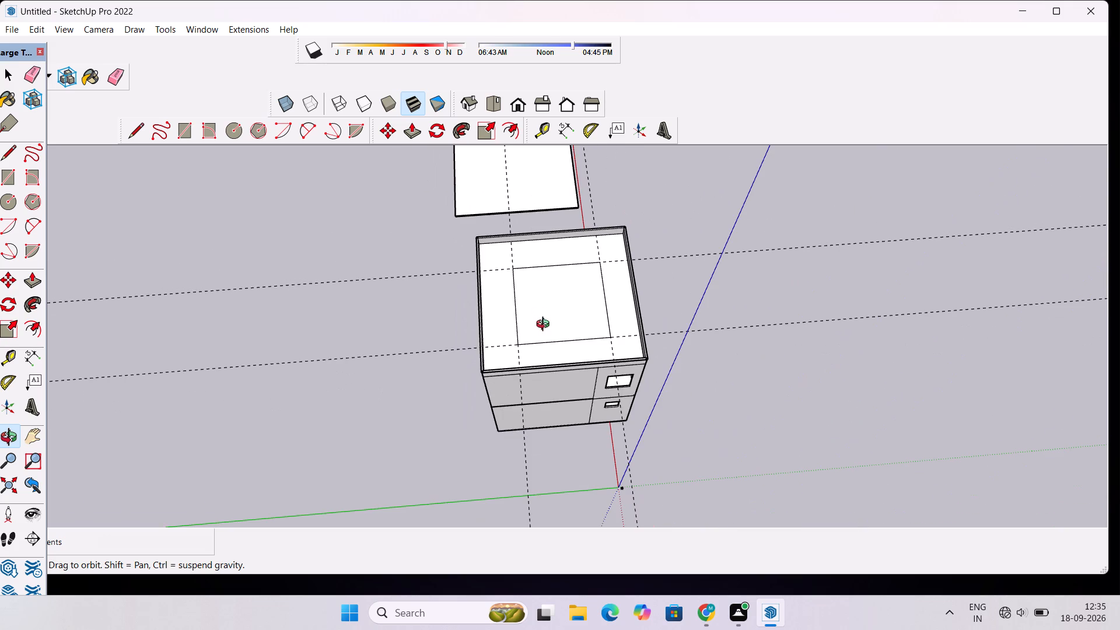
Erase the four dashed offset guides around the roof rectangle, keeping the rectangle's edges.
scroll(566, 335, up, 2)
drag(569, 324, 581, 403)
scroll(586, 379, up, 3)
shift+drag(587, 370, 516, 386)
scroll(516, 382, up, 2)
key(e)
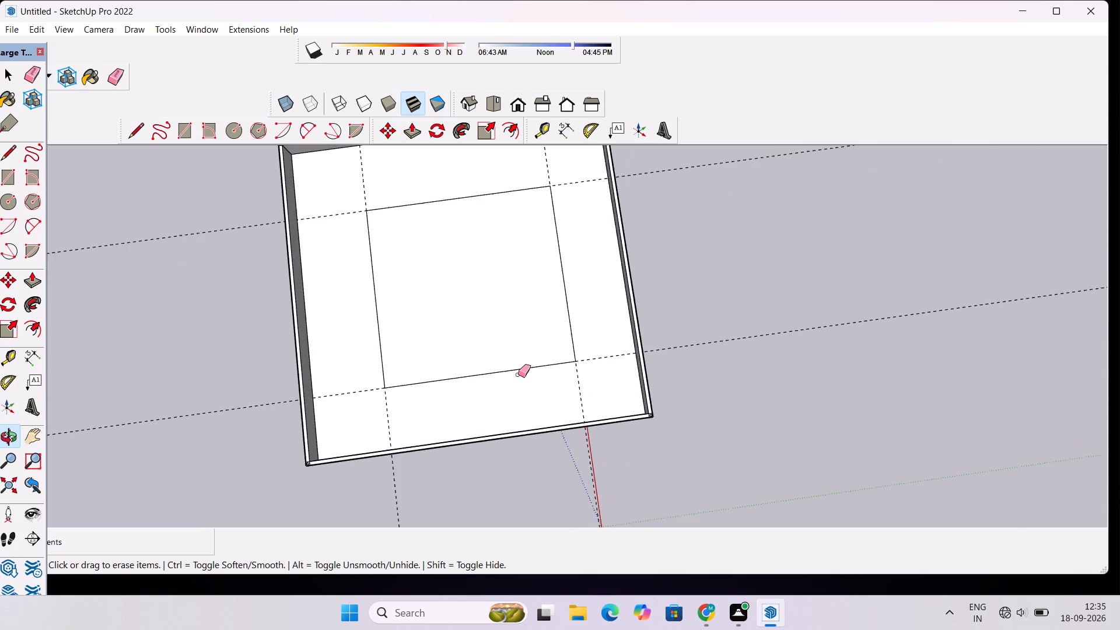
scroll(518, 374, down, 4)
drag(278, 249, 315, 412)
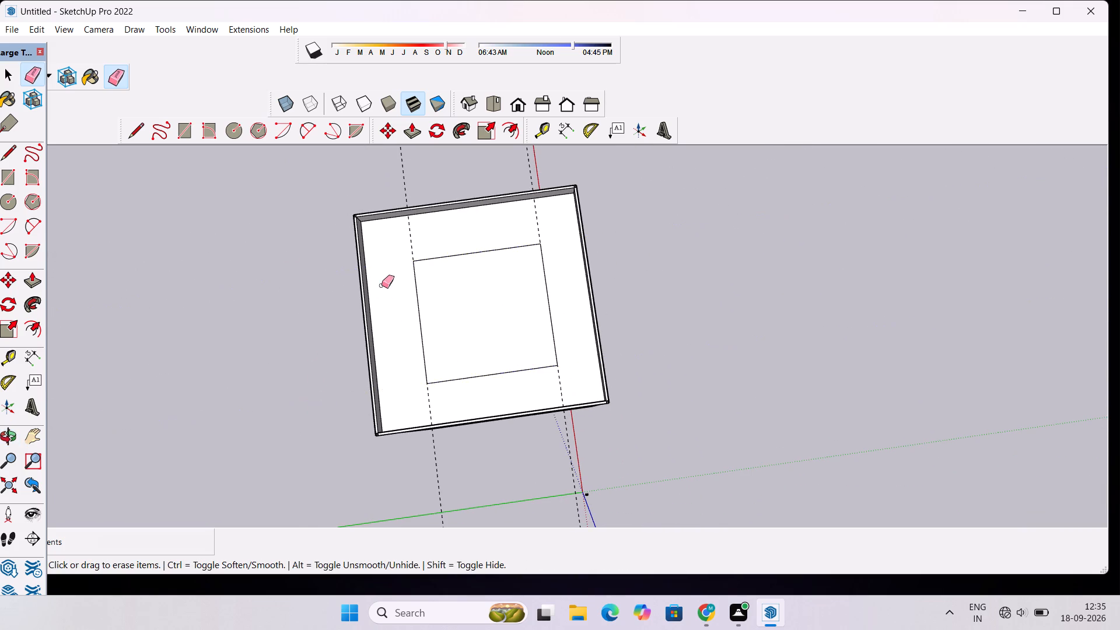
scroll(386, 278, down, 5)
drag(473, 184, 473, 191)
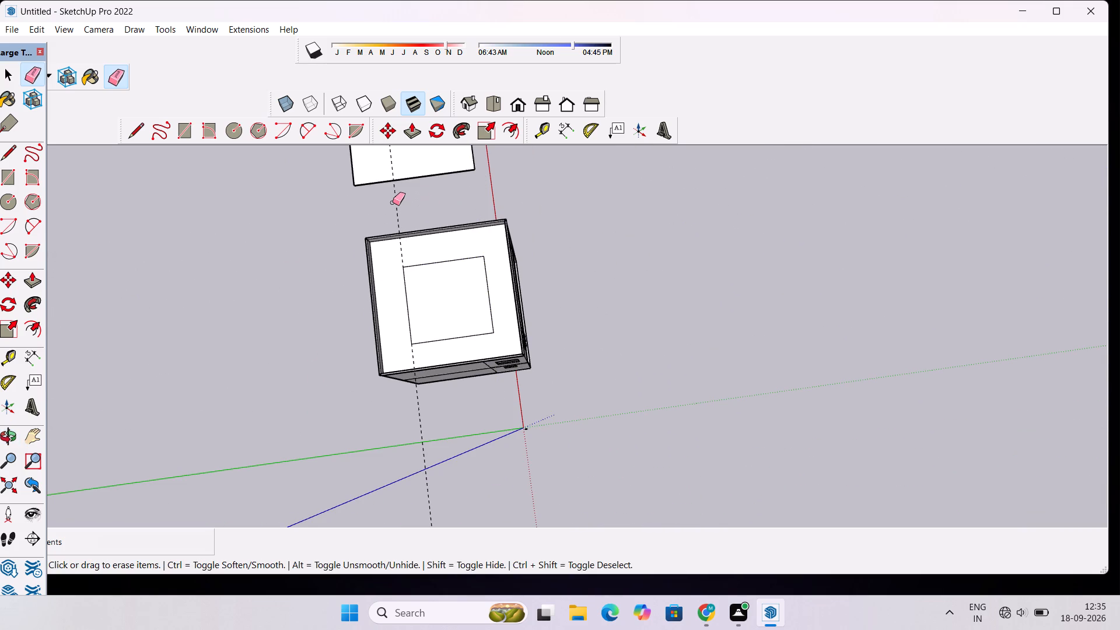
click(393, 202)
scroll(393, 202, down, 4)
scroll(414, 228, up, 2)
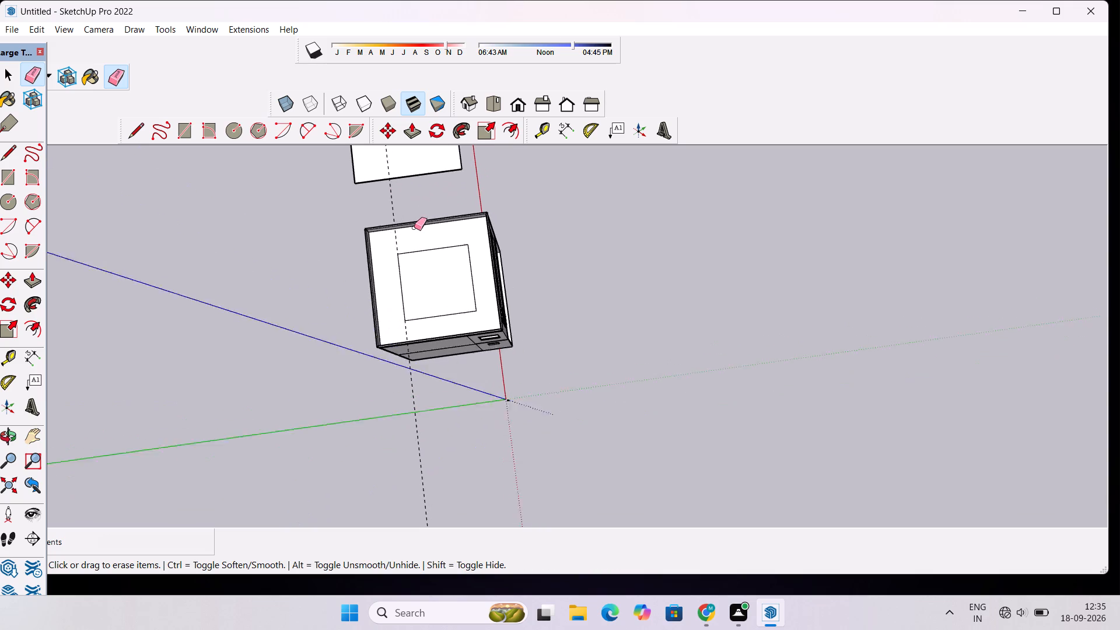
scroll(414, 228, up, 2)
key(o)
scroll(363, 212, up, 4)
key(e)
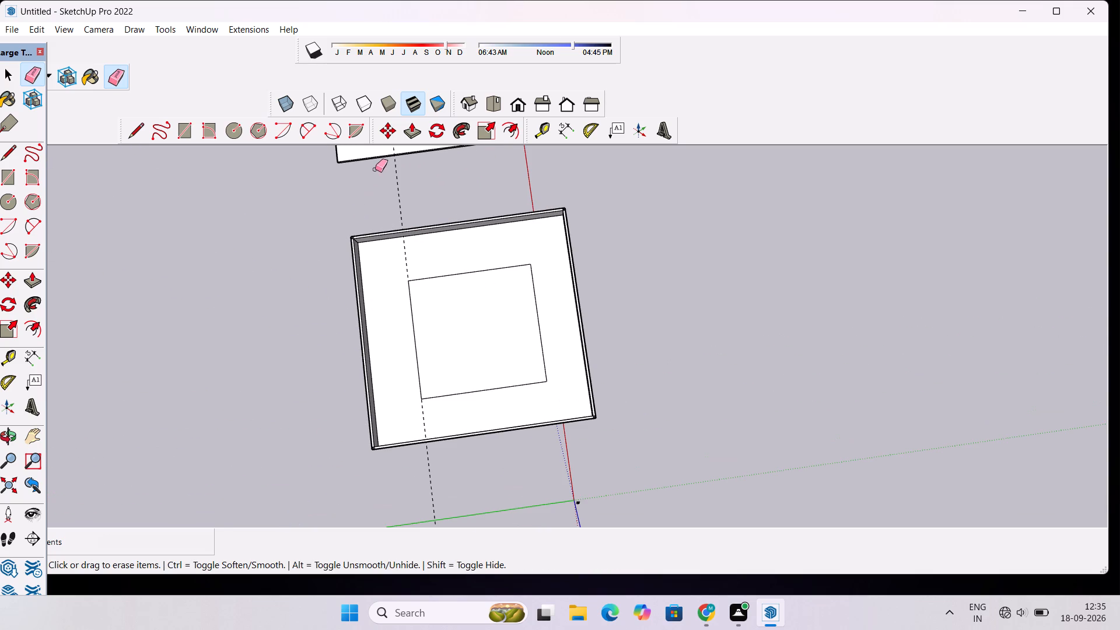
drag(400, 181, 395, 190)
Inspect the building's facades, slatted opening and roof rectangle from all around.
key(o)
scroll(395, 221, down, 2)
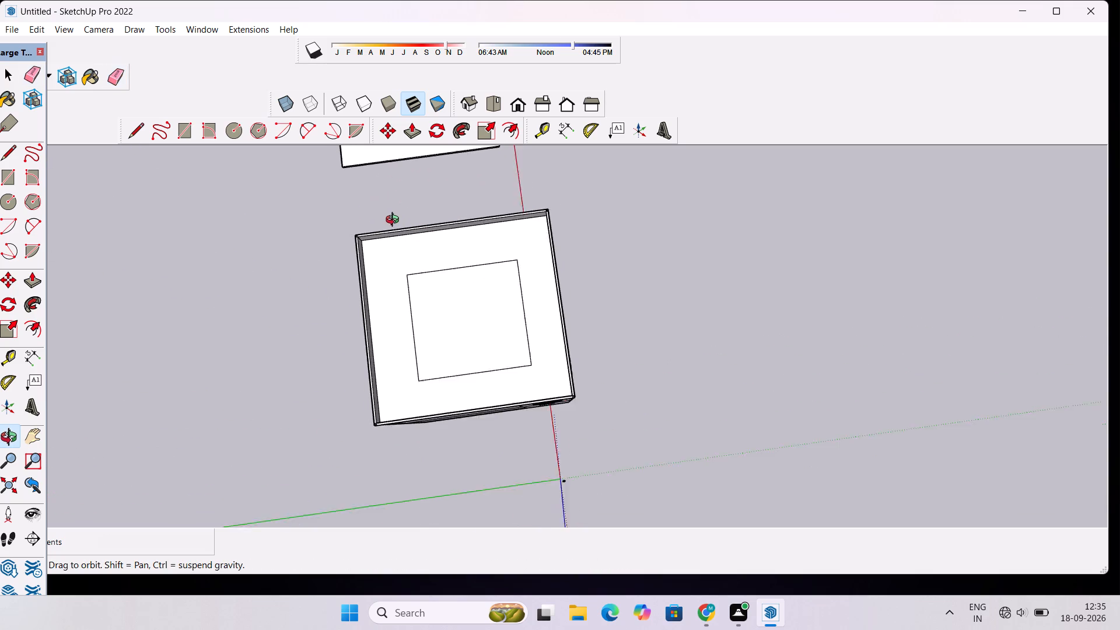
scroll(395, 221, down, 2)
drag(351, 342, 352, 283)
scroll(352, 283, down, 1)
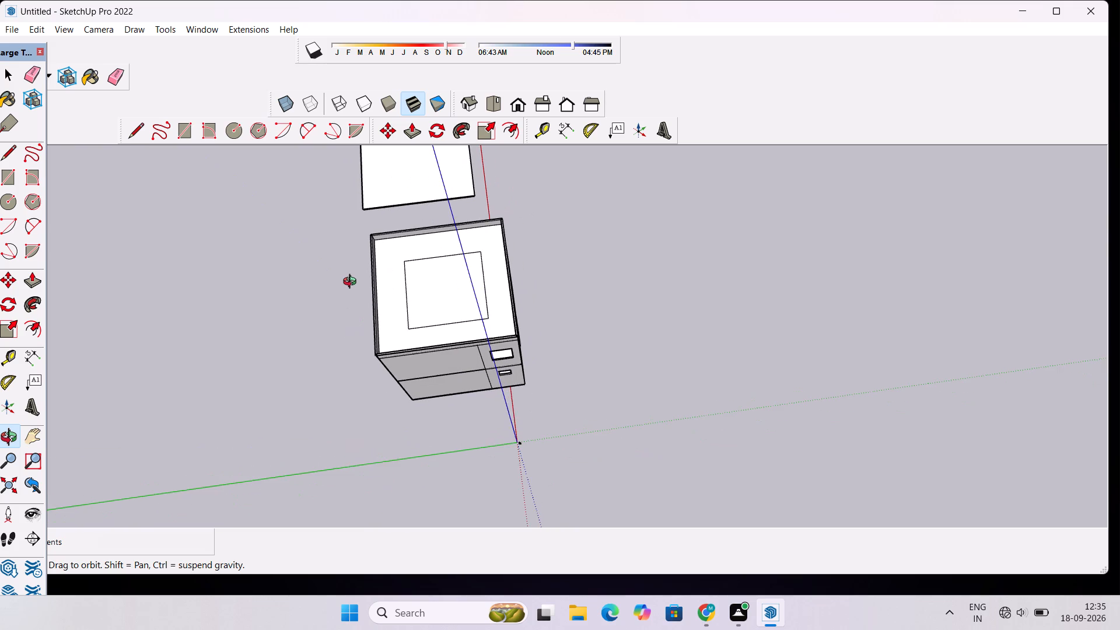
scroll(352, 283, down, 2)
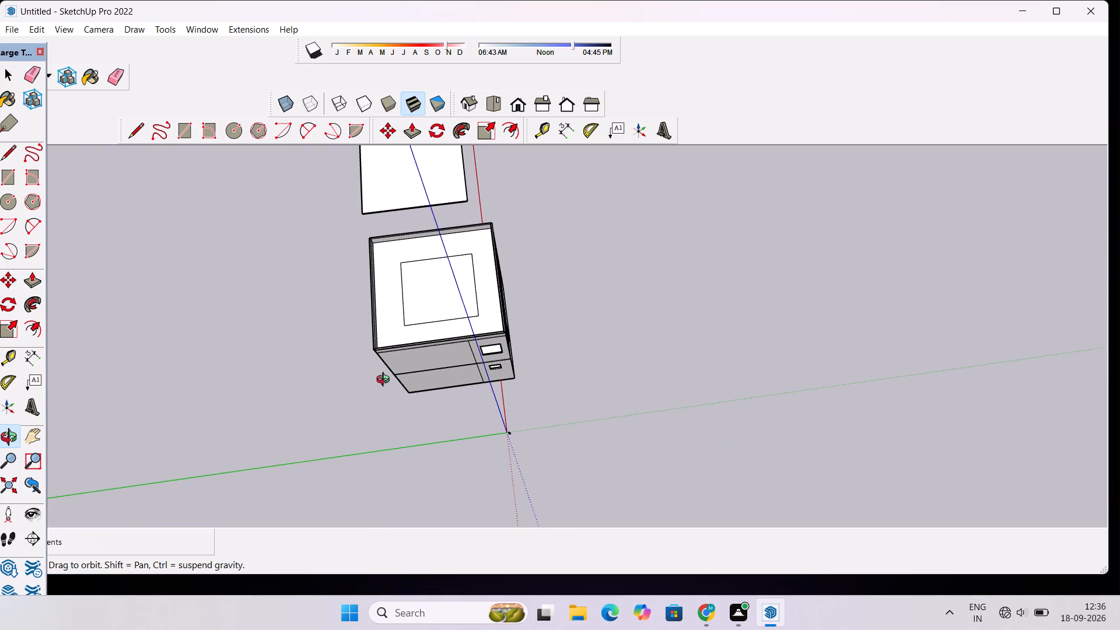
drag(385, 360, 394, 272)
scroll(426, 323, up, 3)
scroll(435, 289, down, 3)
drag(586, 288, 430, 311)
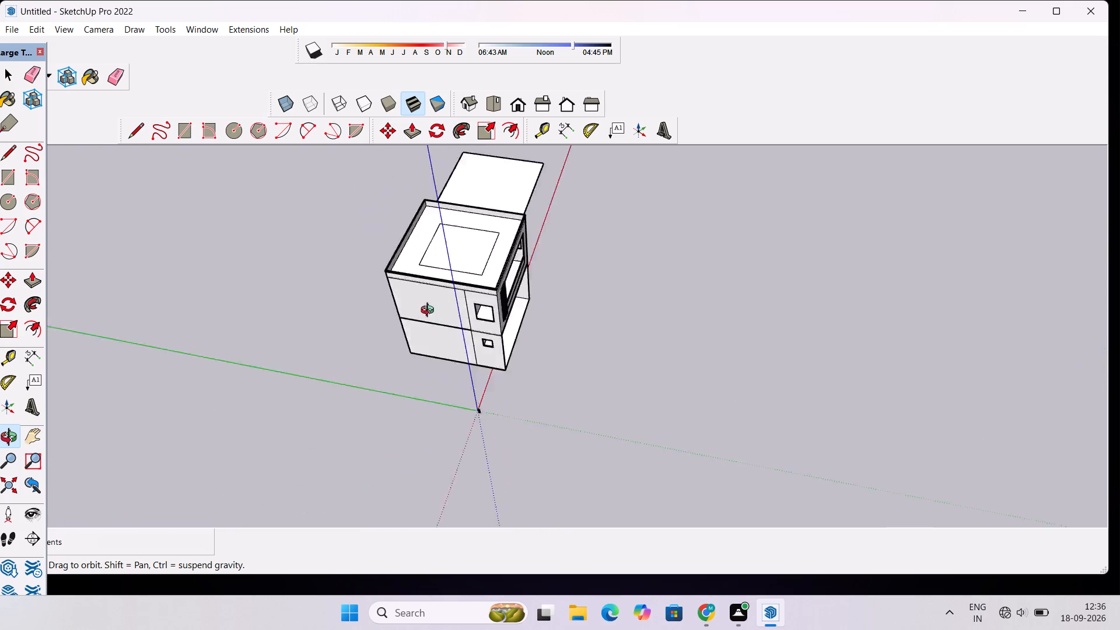
drag(430, 311, 194, 320)
scroll(668, 306, up, 4)
drag(544, 342, 542, 218)
shift+drag(542, 218, 541, 228)
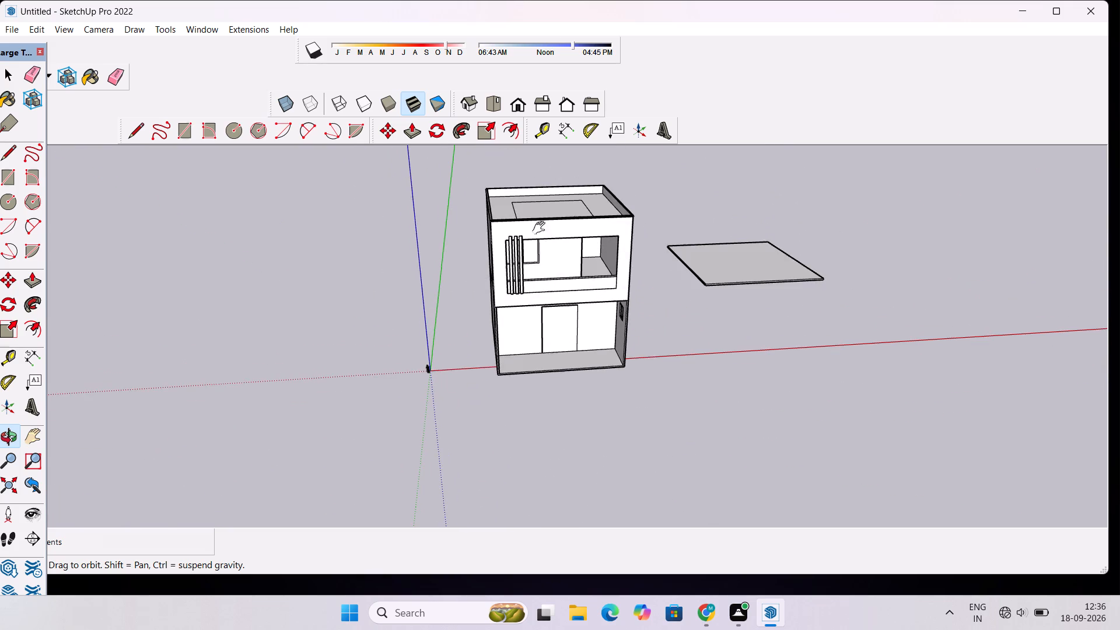
shift+drag(541, 228, 522, 345)
scroll(556, 372, up, 3)
scroll(565, 313, down, 3)
drag(598, 341, 535, 344)
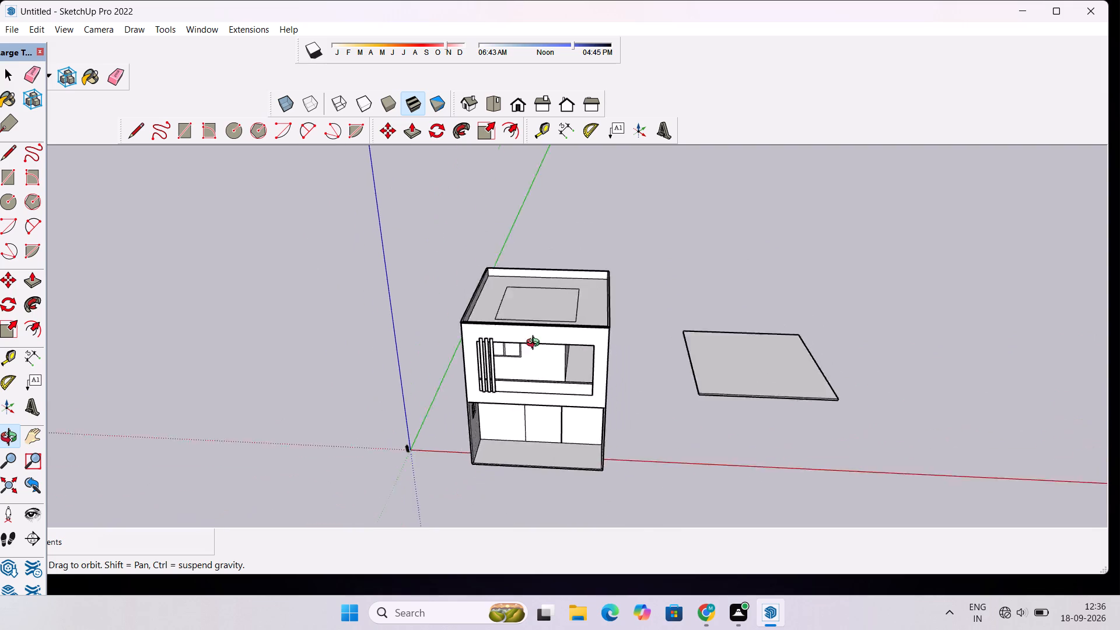
Examine the building's facades and openings, and the rectangle on the roof from above.
drag(535, 344, 399, 333)
scroll(442, 357, up, 5)
drag(421, 368, 725, 256)
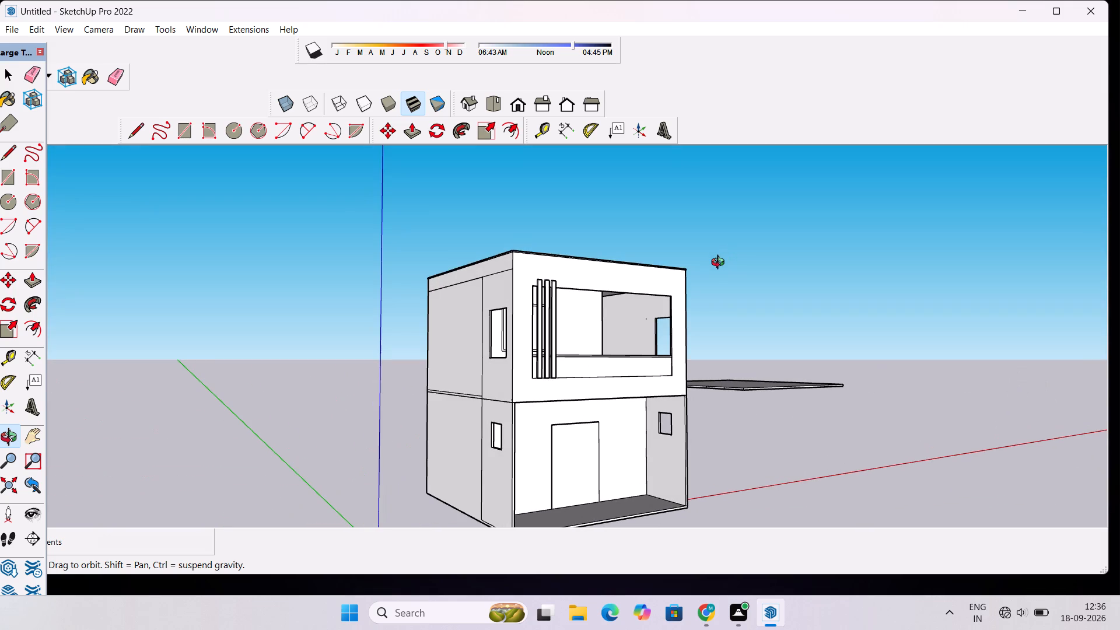
scroll(712, 259, down, 2)
drag(698, 292, 653, 326)
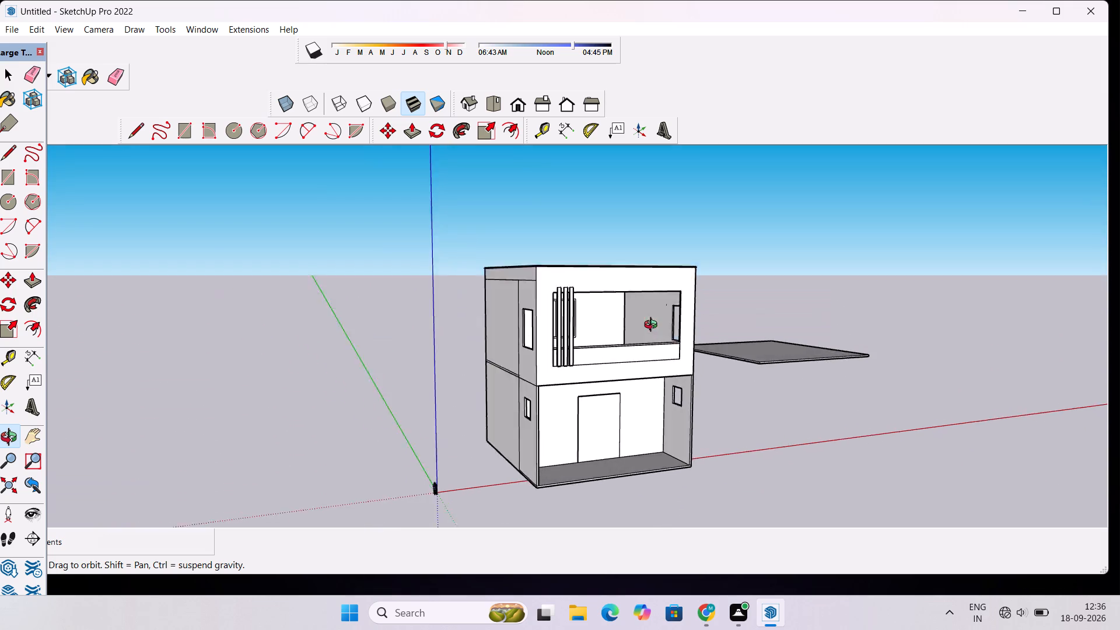
drag(653, 326, 611, 334)
scroll(610, 334, up, 3)
drag(610, 334, 530, 387)
scroll(537, 380, up, 4)
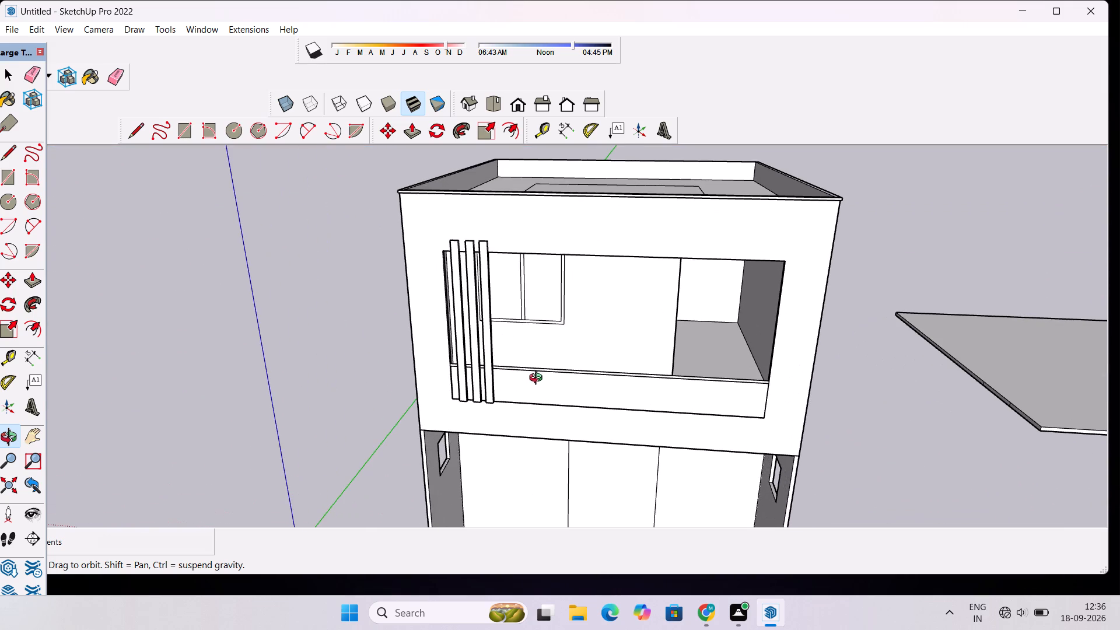
drag(581, 349, 748, 328)
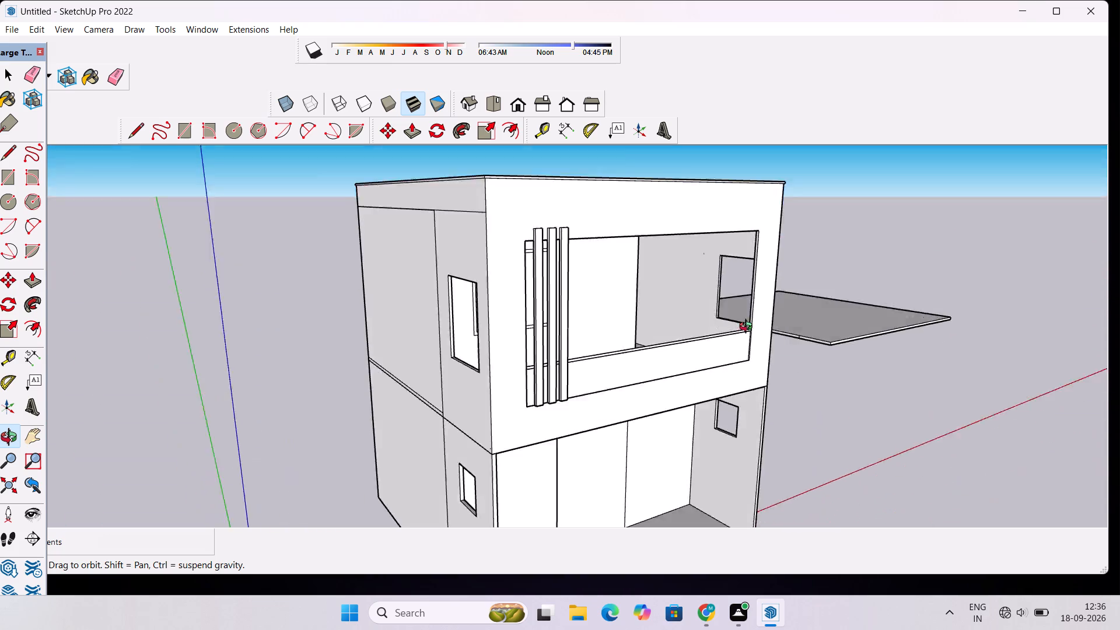
drag(748, 328, 614, 467)
scroll(612, 391, down, 3)
shift+drag(625, 348, 535, 389)
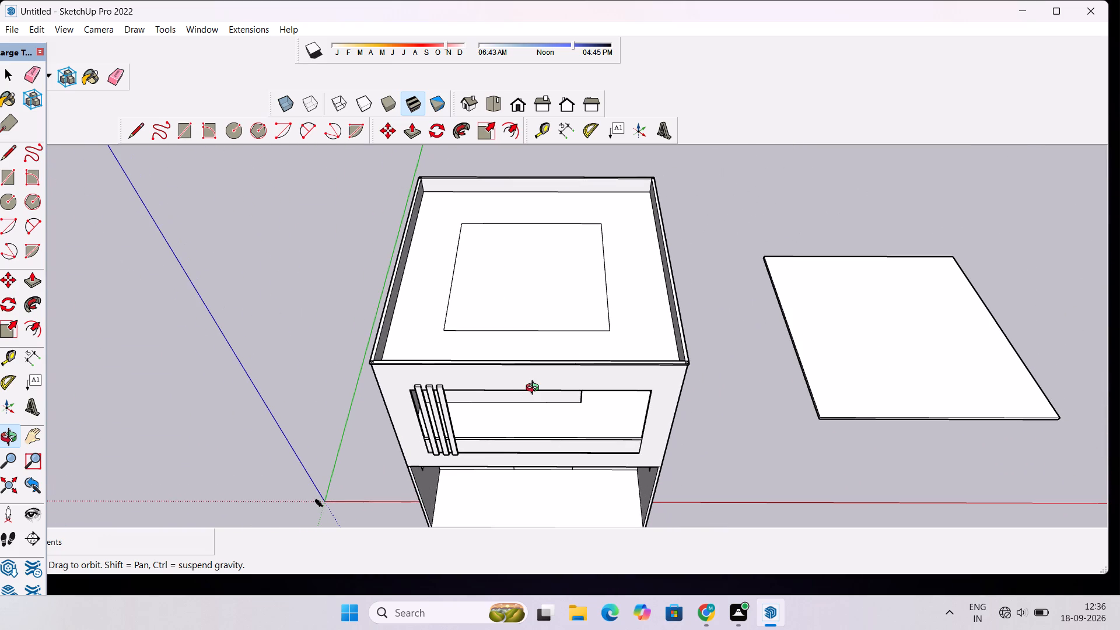
scroll(535, 338, up, 4)
drag(534, 302, 542, 339)
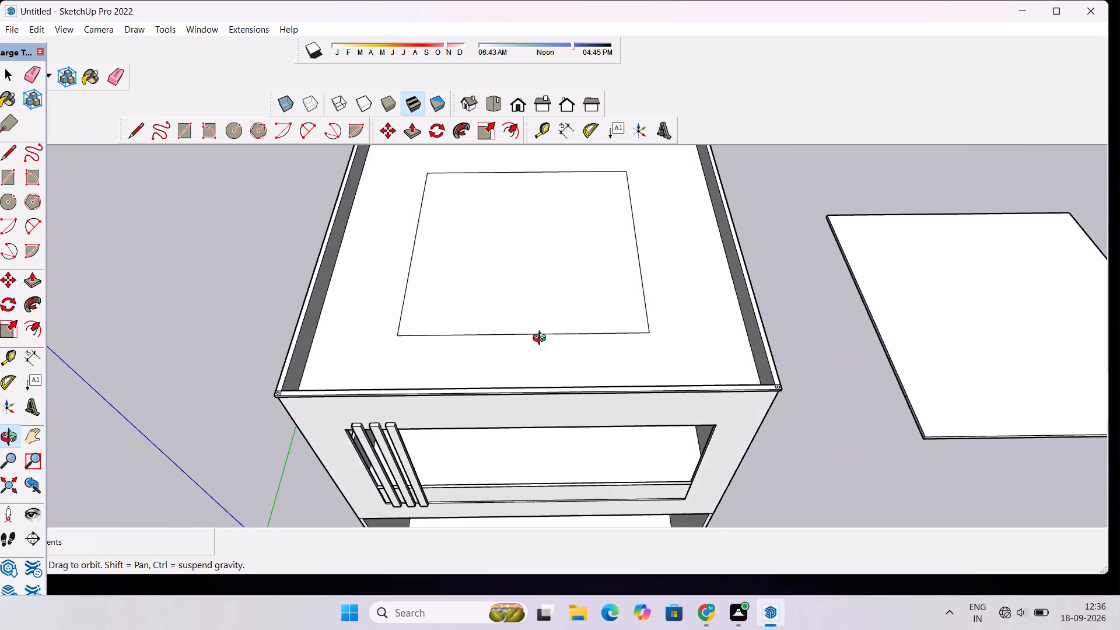
drag(542, 339, 544, 349)
scroll(491, 298, up, 4)
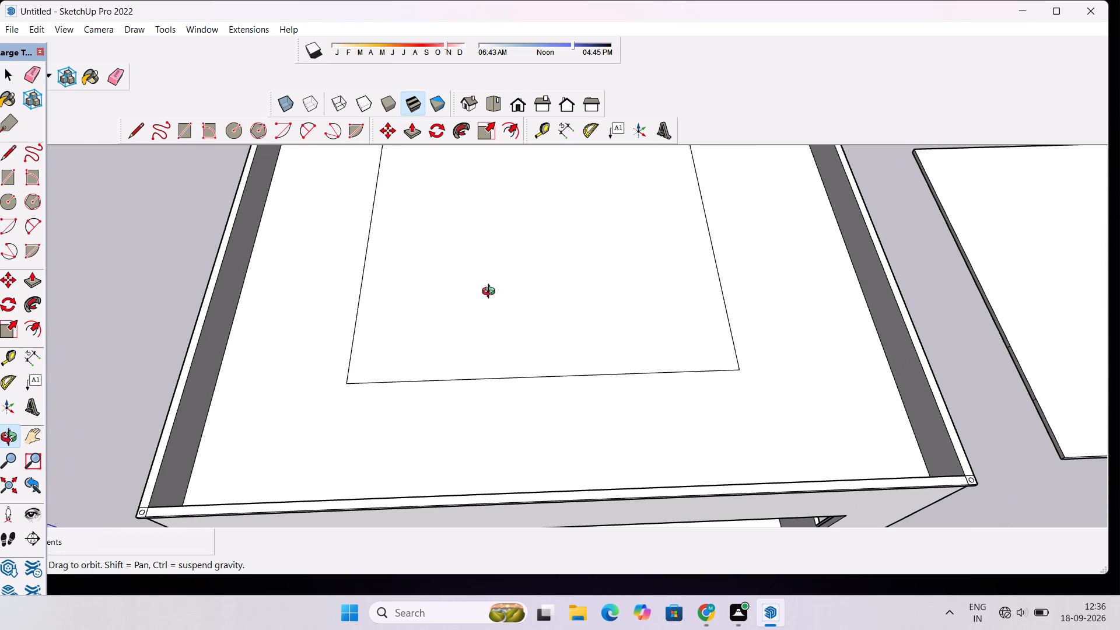
shift+drag(491, 293, 473, 325)
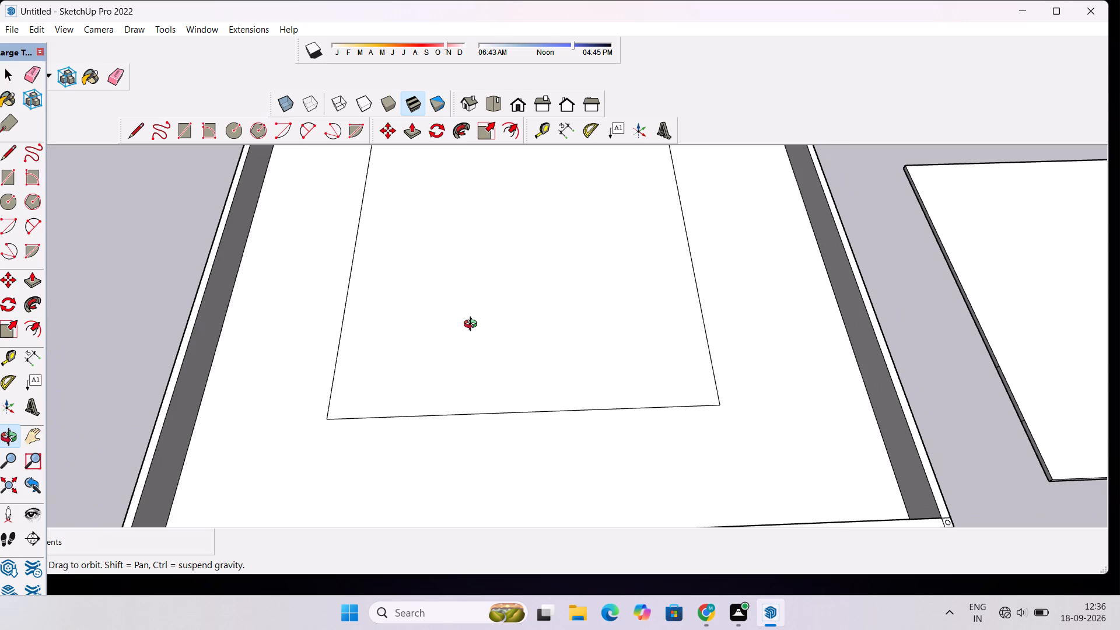
scroll(473, 325, down, 2)
drag(473, 325, 467, 356)
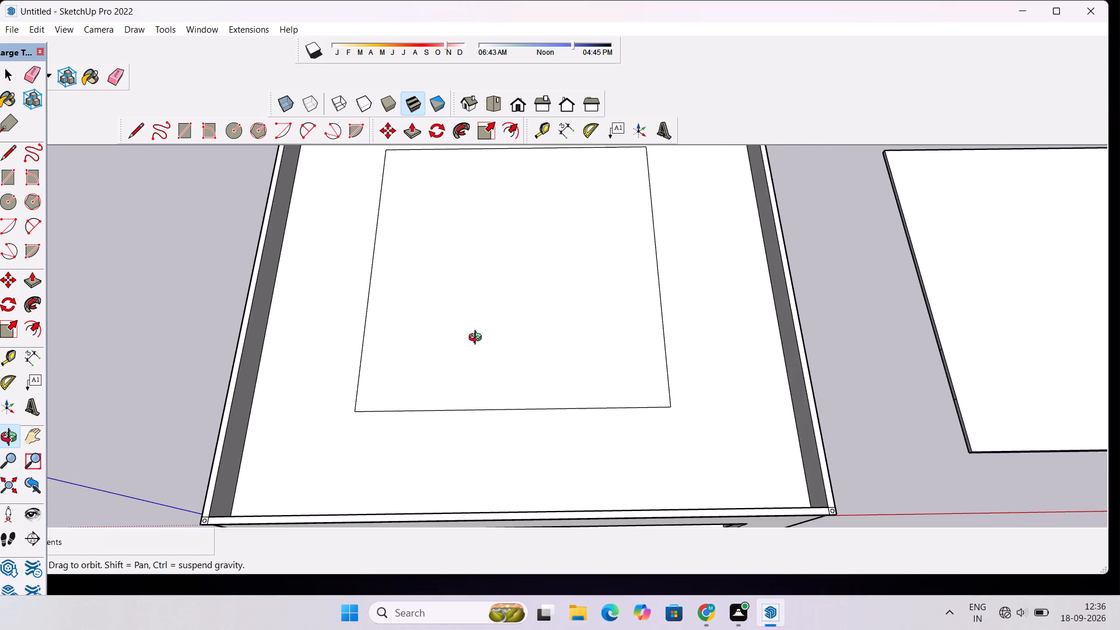
scroll(497, 295, up, 3)
shift+drag(497, 288, 418, 317)
scroll(418, 317, down, 5)
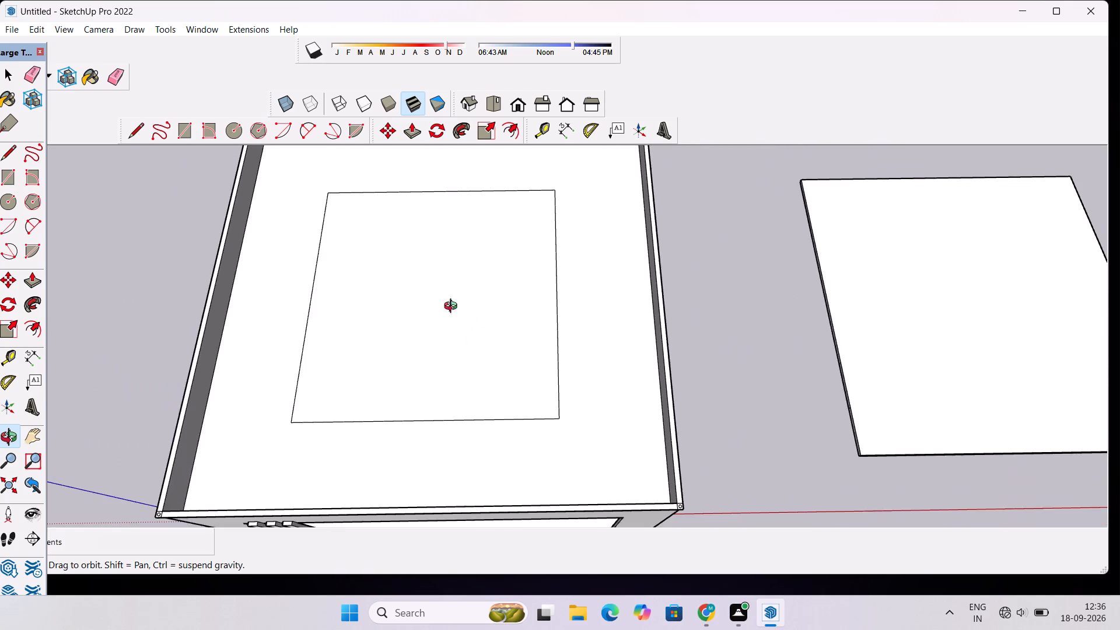
shift+drag(453, 307, 414, 325)
scroll(414, 325, up, 2)
shift+drag(428, 327, 386, 341)
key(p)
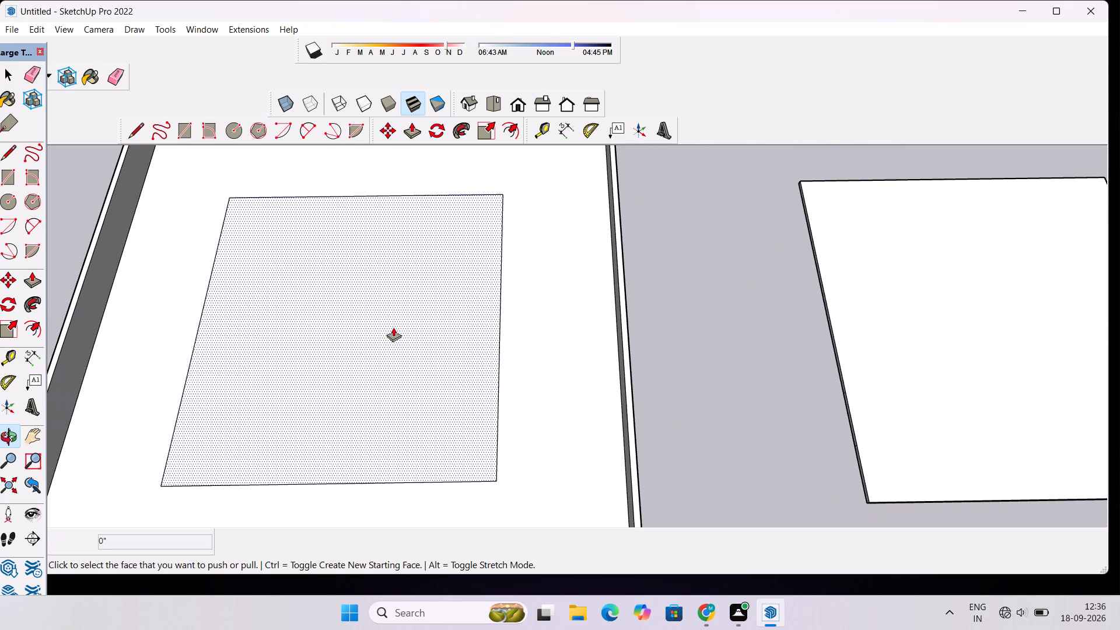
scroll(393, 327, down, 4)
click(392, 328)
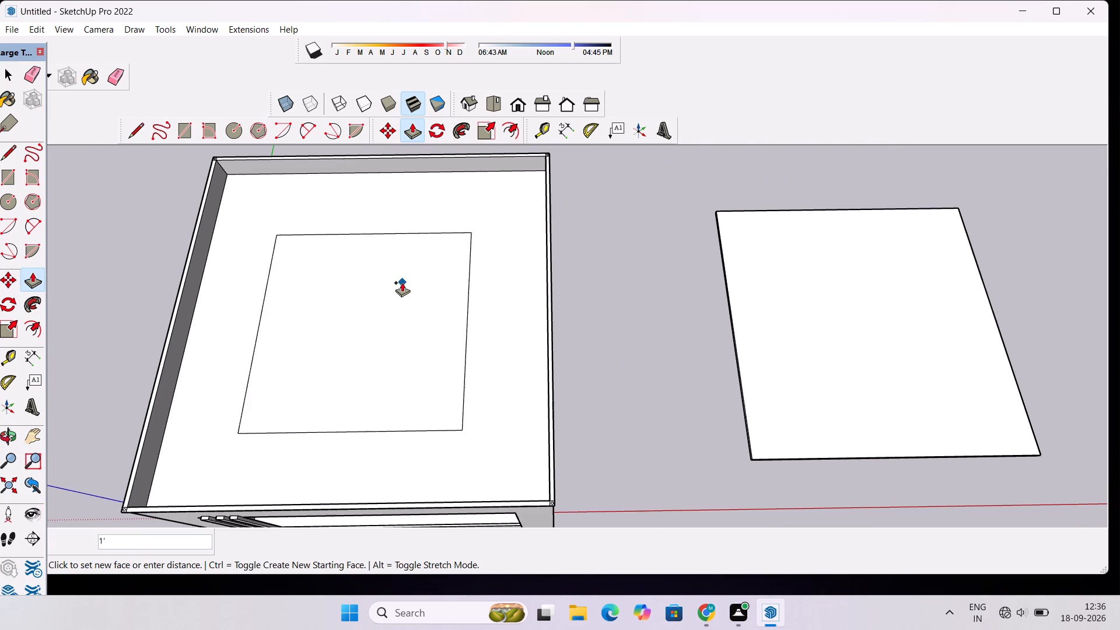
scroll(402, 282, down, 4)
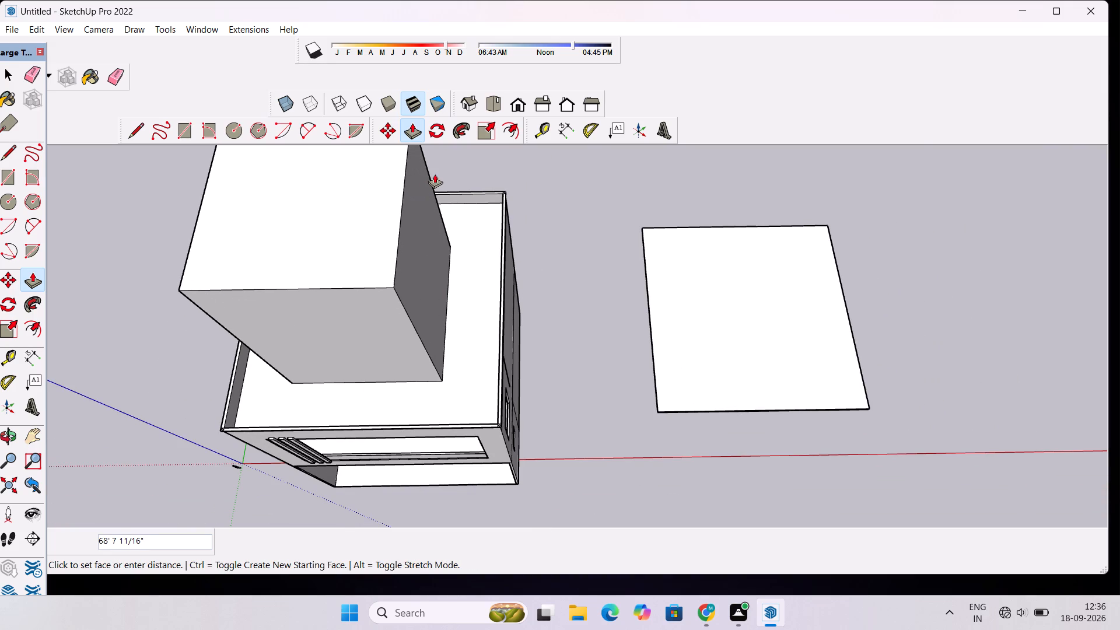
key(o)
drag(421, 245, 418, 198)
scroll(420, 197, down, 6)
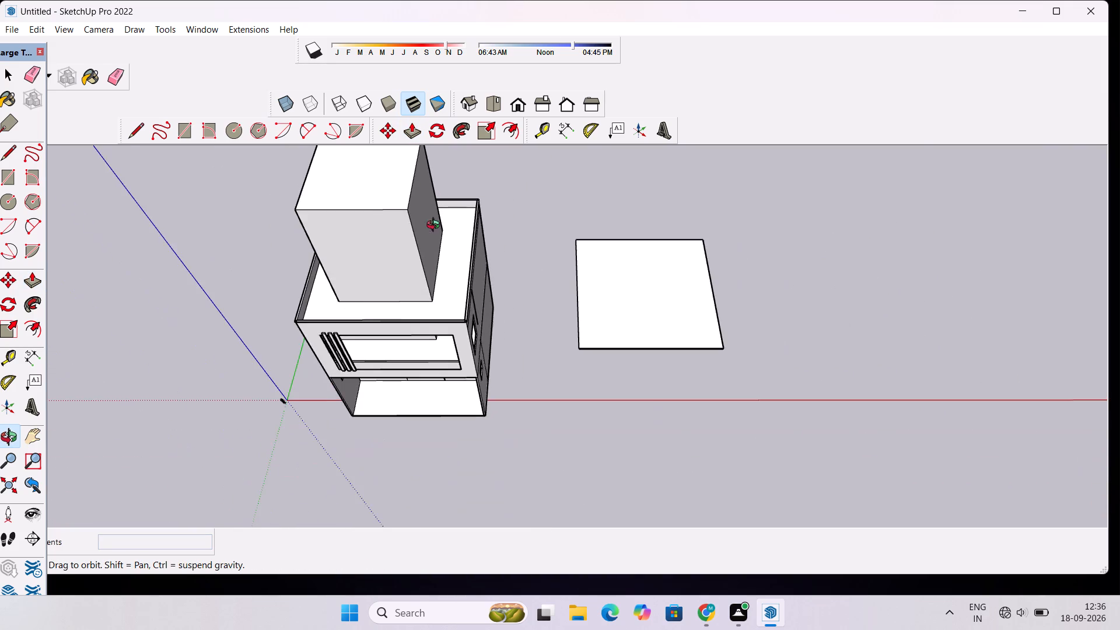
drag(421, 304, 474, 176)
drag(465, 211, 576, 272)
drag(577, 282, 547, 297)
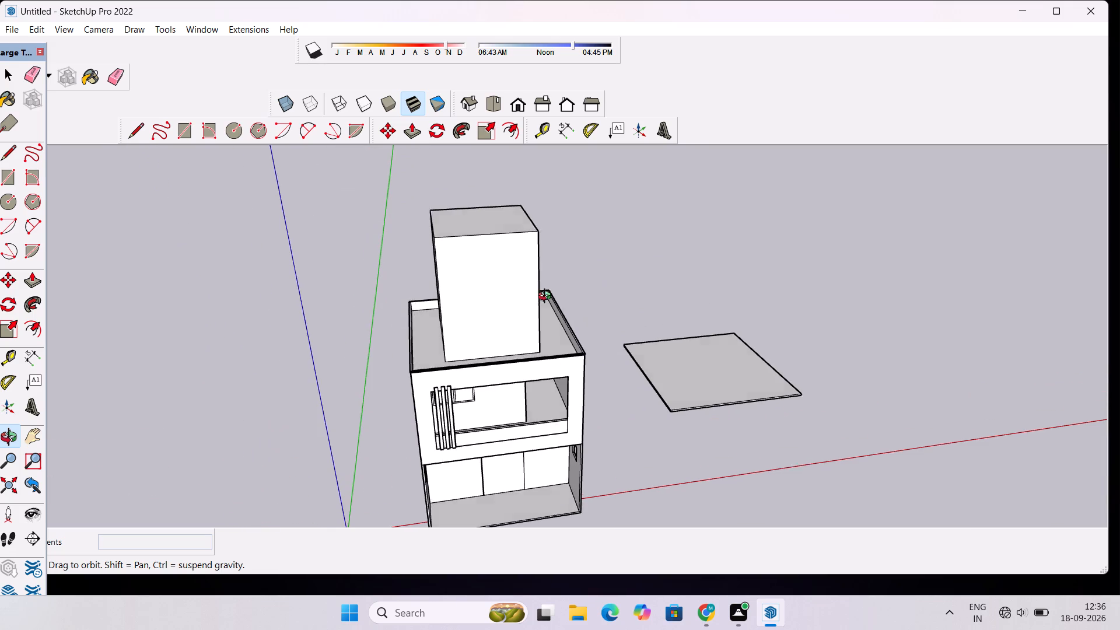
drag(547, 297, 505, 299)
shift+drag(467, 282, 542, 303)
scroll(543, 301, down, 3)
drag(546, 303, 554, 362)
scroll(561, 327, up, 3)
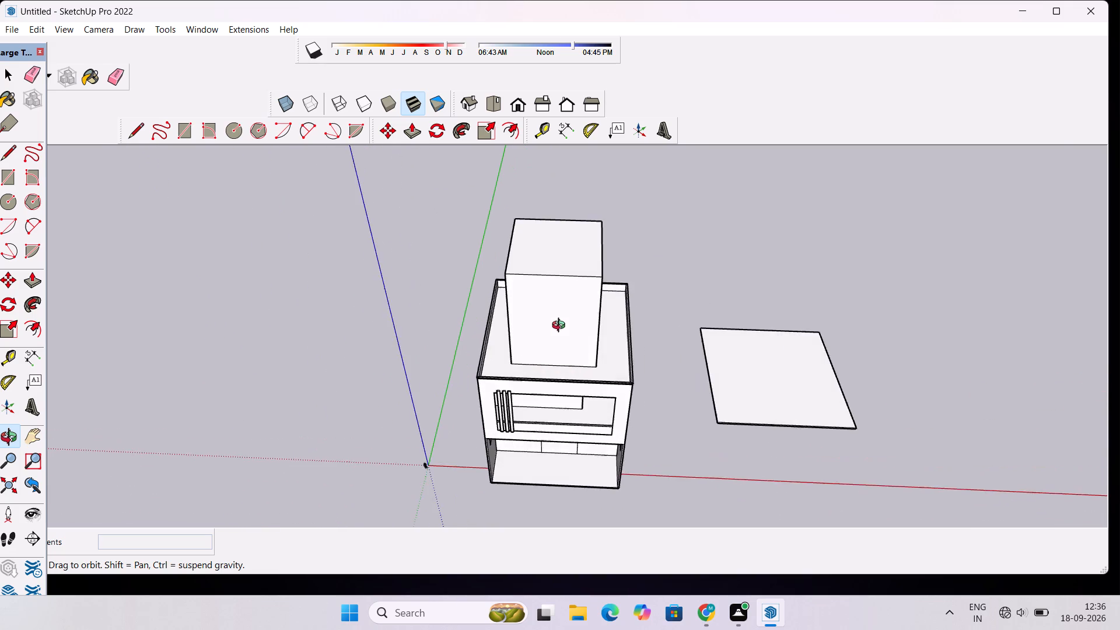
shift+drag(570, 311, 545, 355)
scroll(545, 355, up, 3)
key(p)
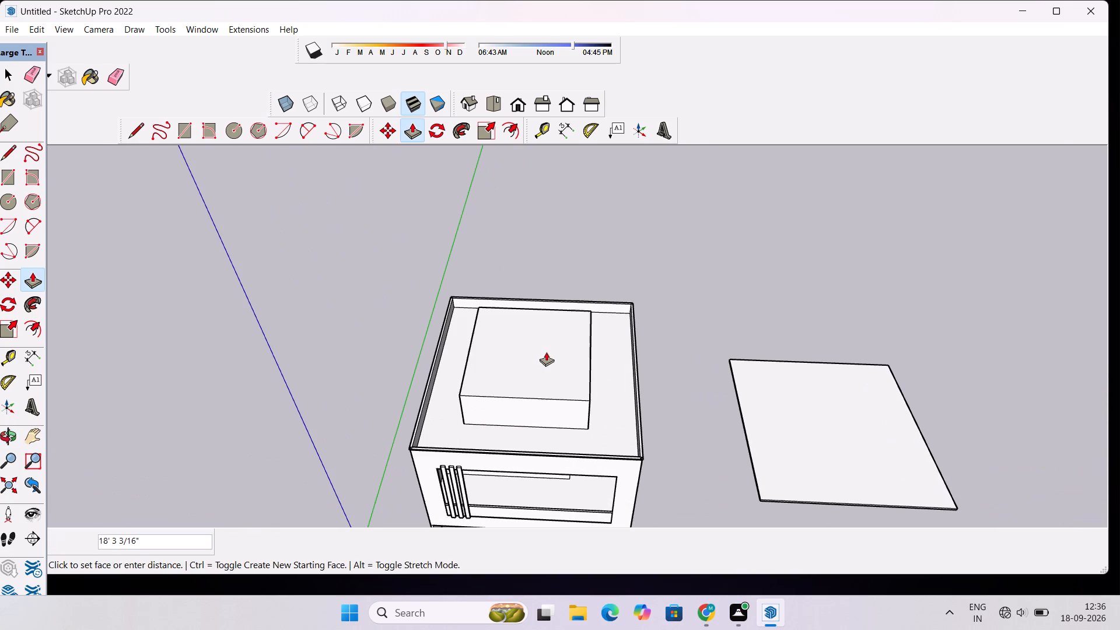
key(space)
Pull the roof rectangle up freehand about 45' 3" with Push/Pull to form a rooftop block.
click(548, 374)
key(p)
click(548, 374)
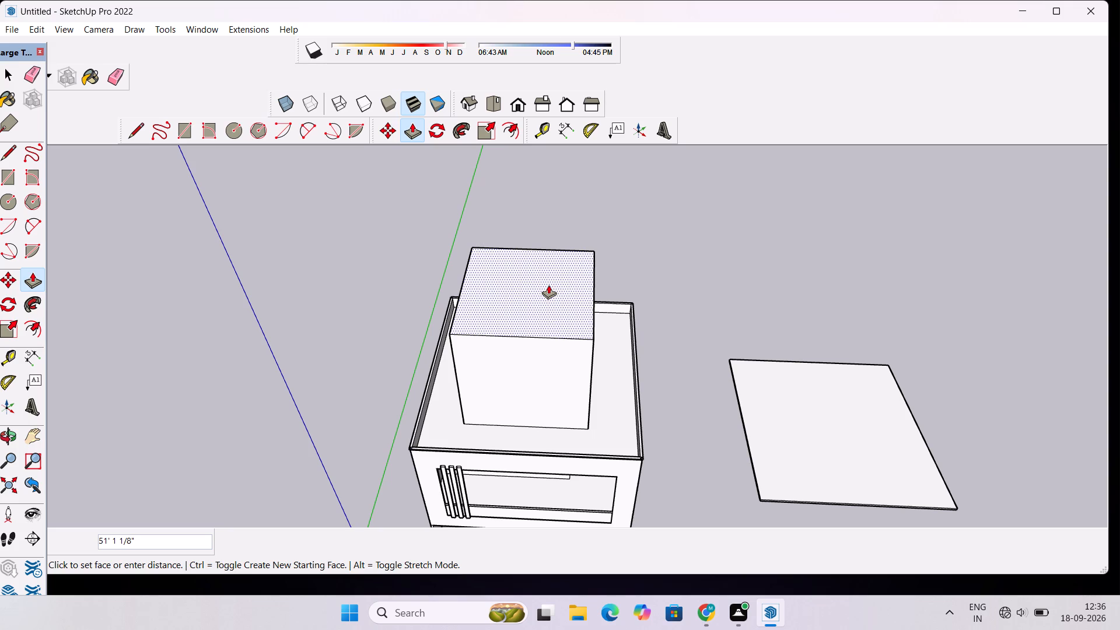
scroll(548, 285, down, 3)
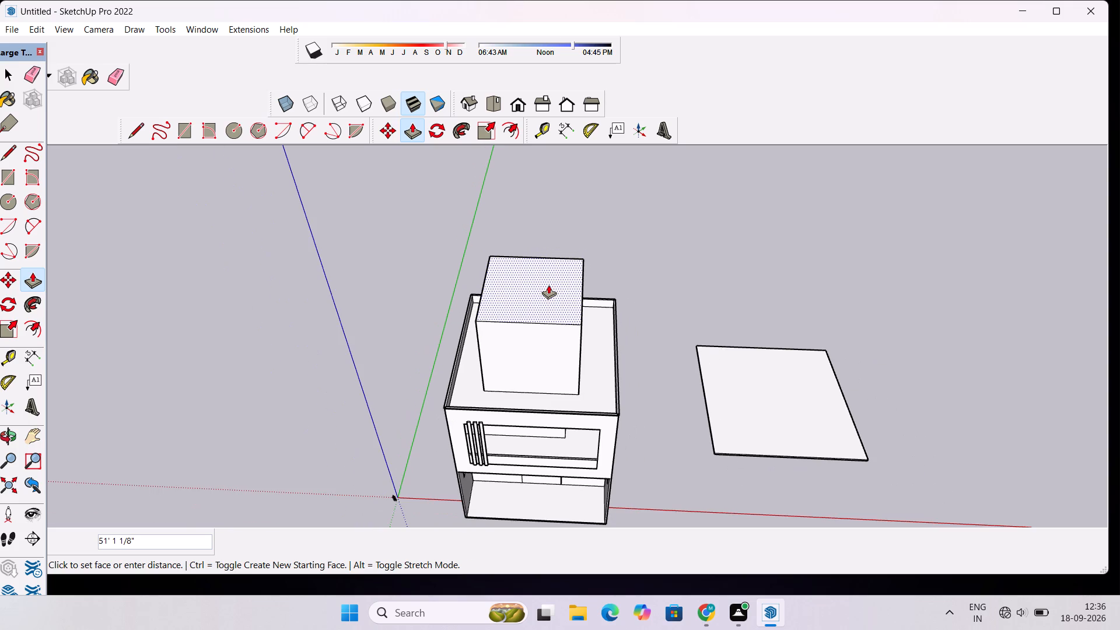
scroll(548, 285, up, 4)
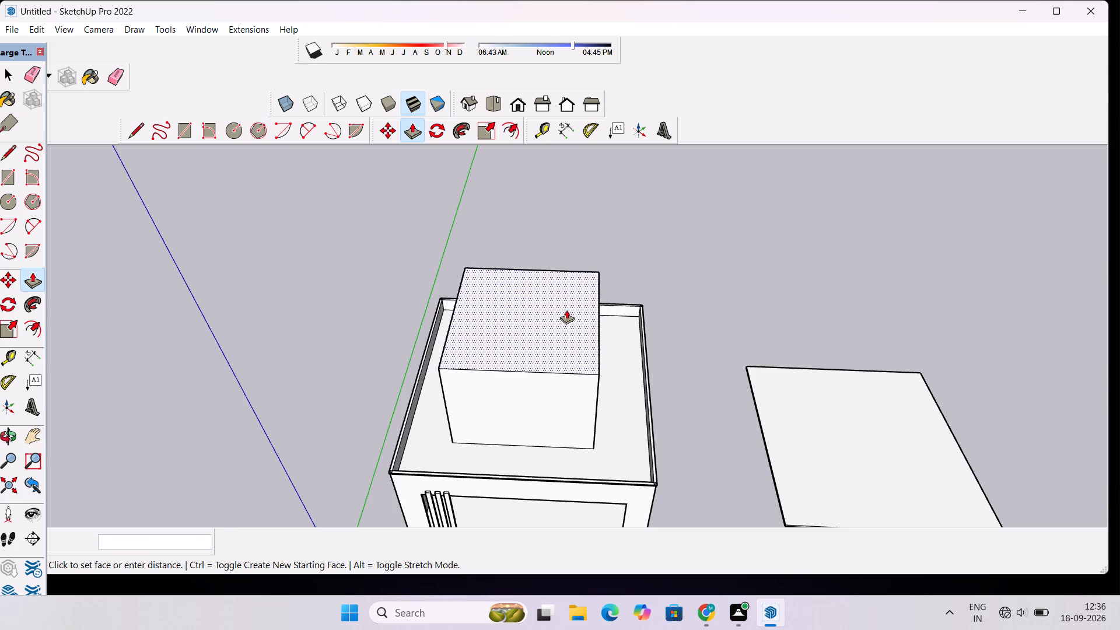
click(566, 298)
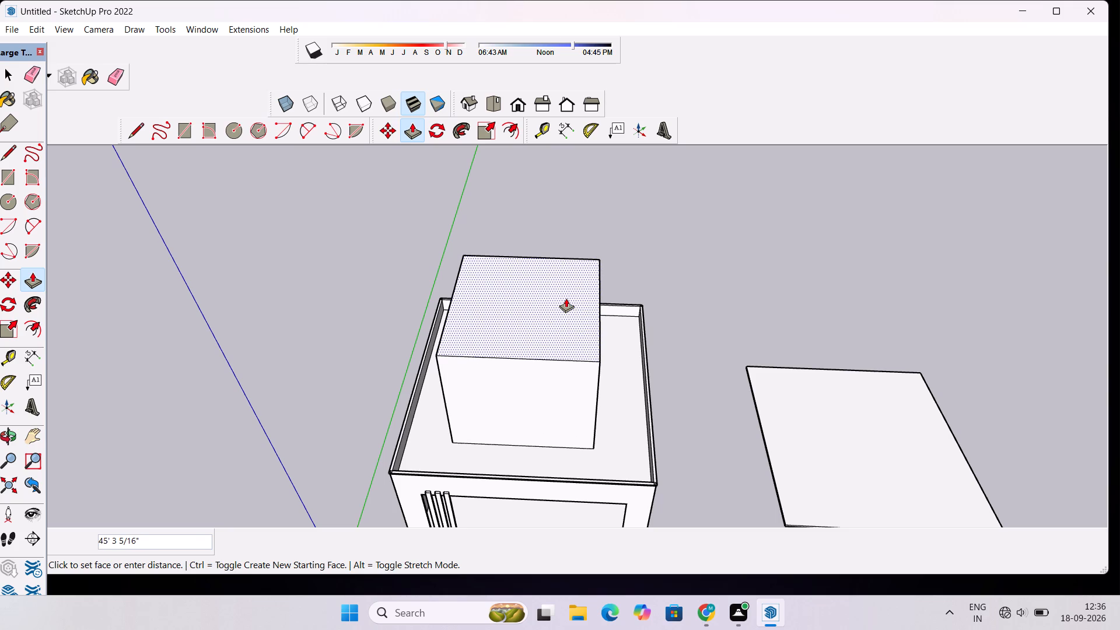
Examine the rooftop block's proportions against the building from the front, above and the corner.
key(o)
drag(505, 442, 503, 324)
scroll(503, 301, down, 9)
drag(502, 394, 551, 299)
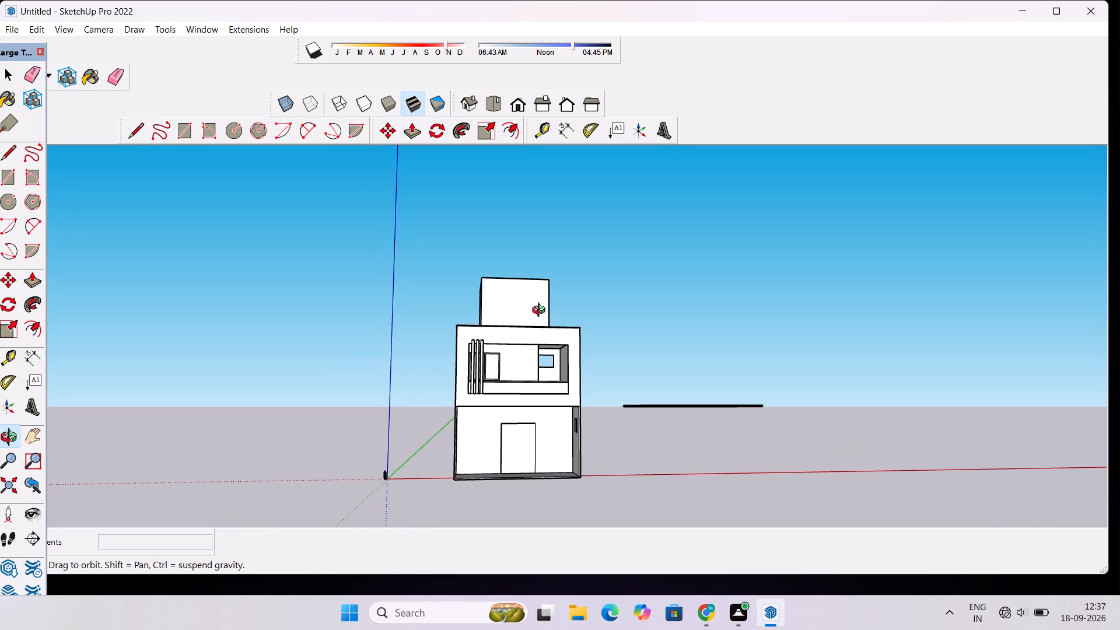
scroll(531, 299, up, 5)
drag(531, 298, 475, 476)
scroll(548, 363, up, 2)
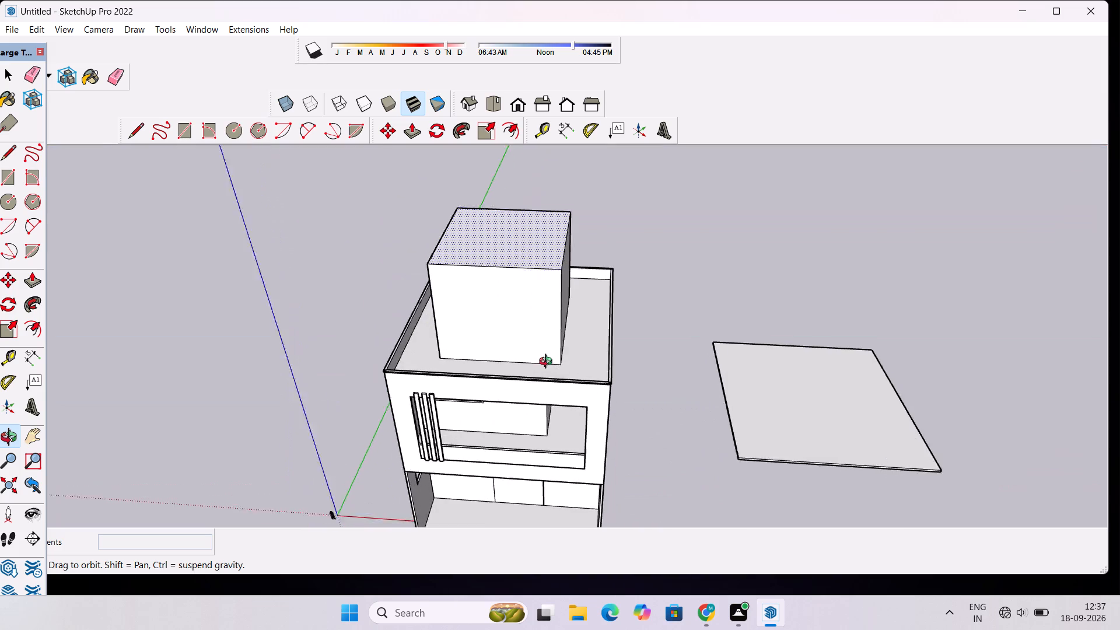
scroll(548, 363, up, 2)
drag(558, 363, 516, 281)
scroll(516, 281, up, 1)
drag(518, 290, 506, 332)
drag(526, 309, 505, 349)
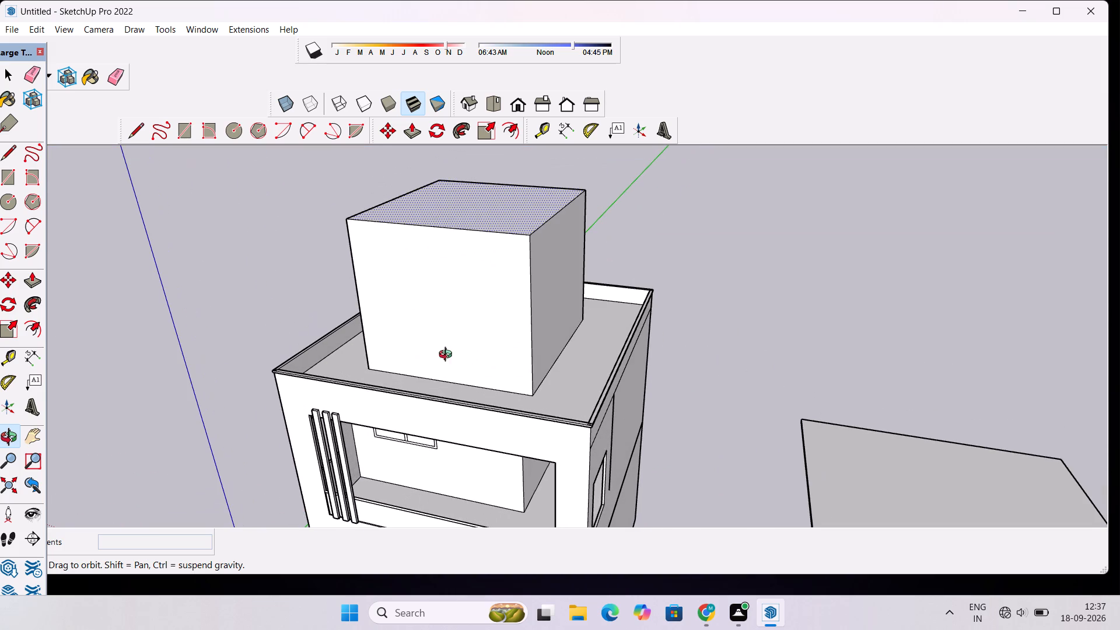
Measure the height of the rooftop block along its nearest front corner with the Dimension tool.
click(35, 356)
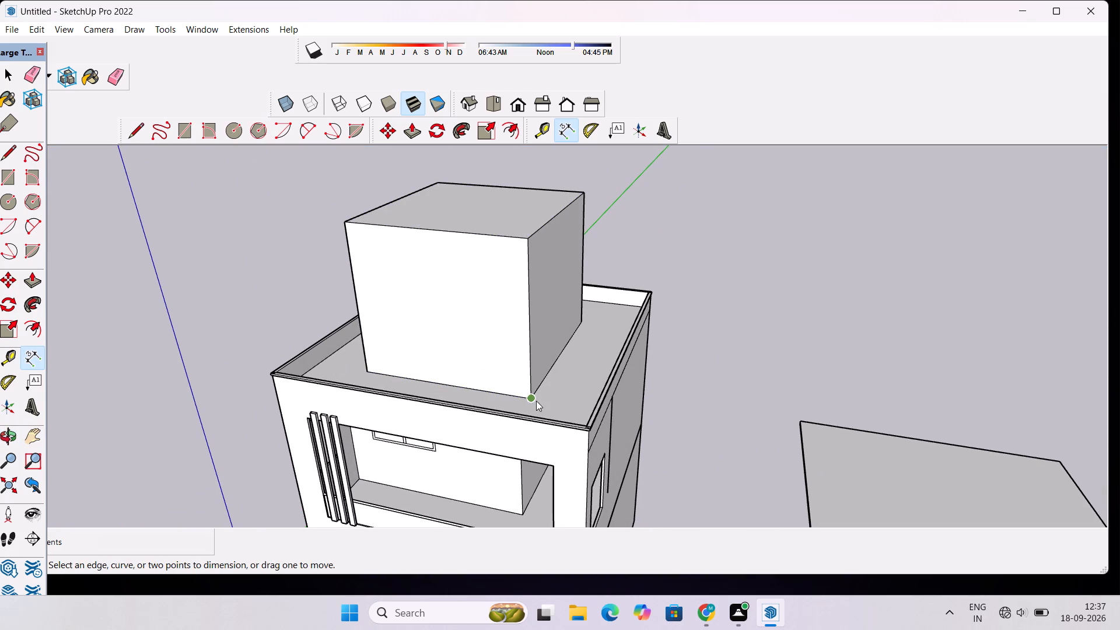
click(537, 393)
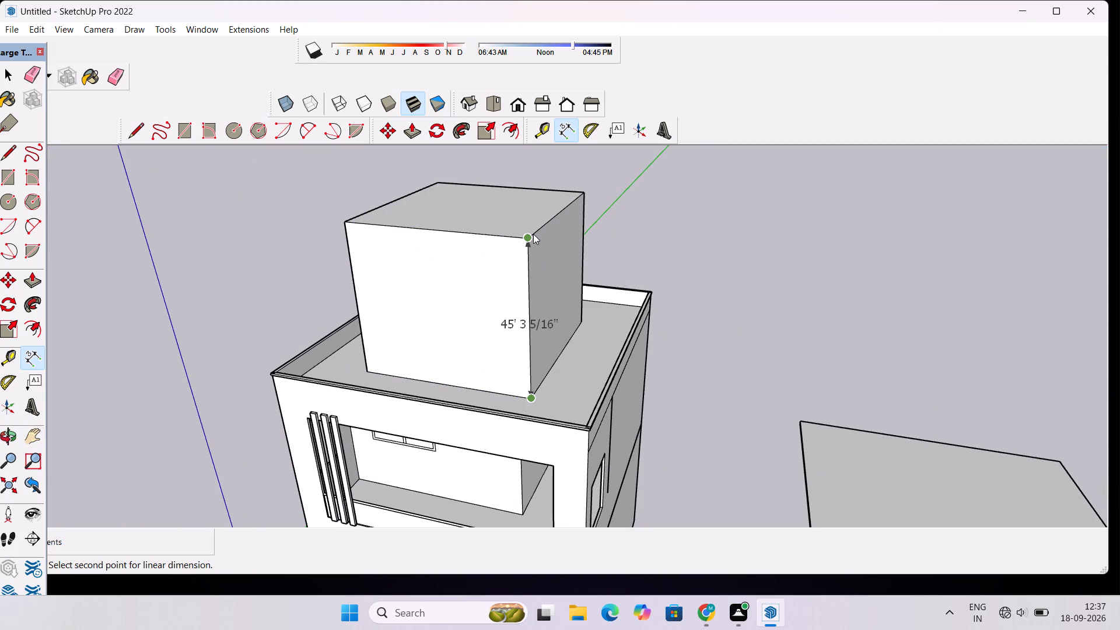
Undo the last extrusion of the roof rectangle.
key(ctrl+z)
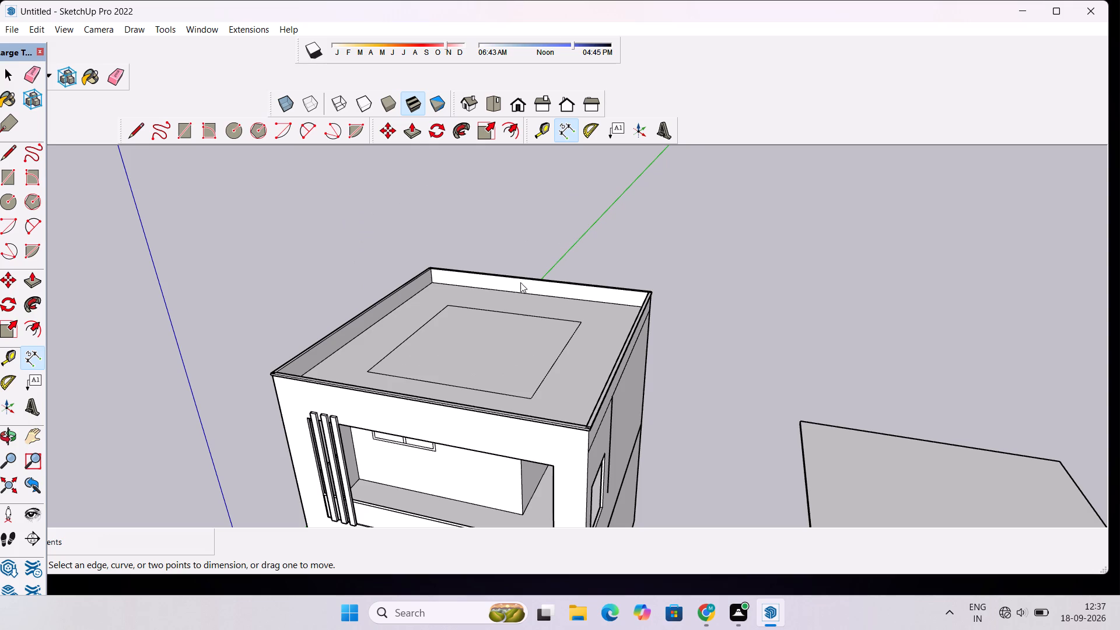
Extrude the roof rectangle upward 36' with Push/Pull to form the rooftop block.
key(p)
click(505, 361)
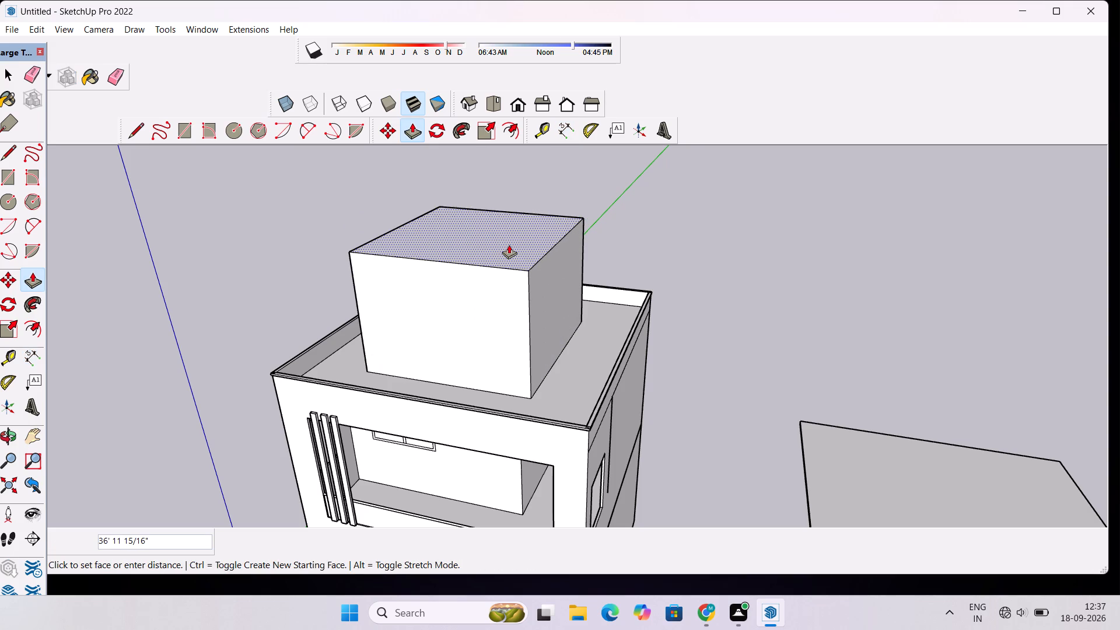
text(36')
key(Return)
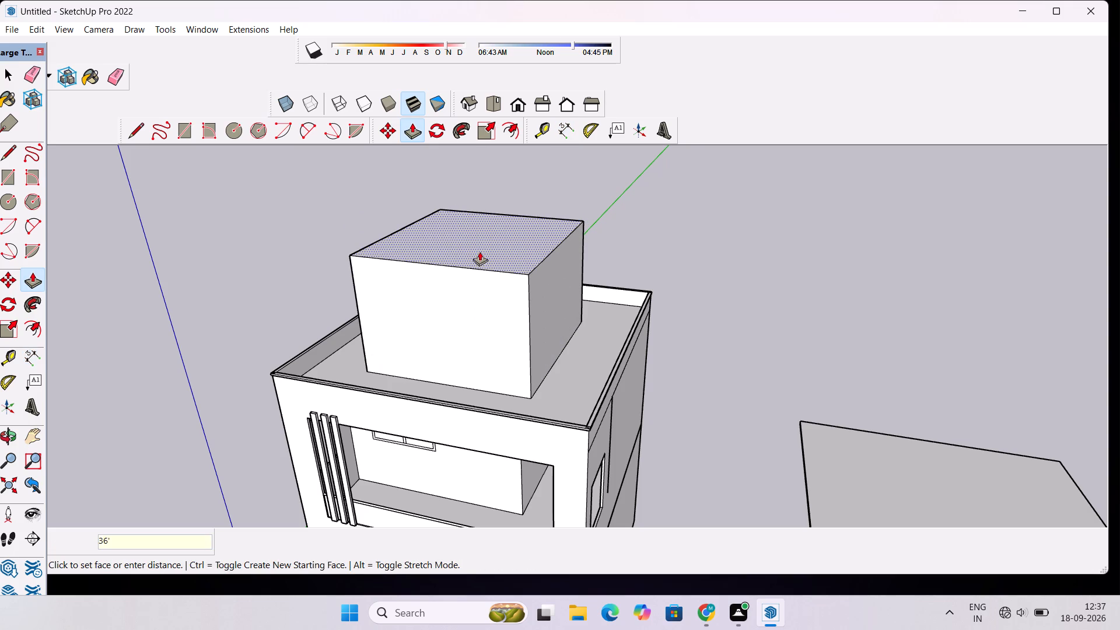
Examine the rooftop block and its surrounding parapet from the corner and from above.
scroll(461, 267, up, 4)
scroll(461, 267, down, 4)
key(o)
drag(647, 268, 607, 288)
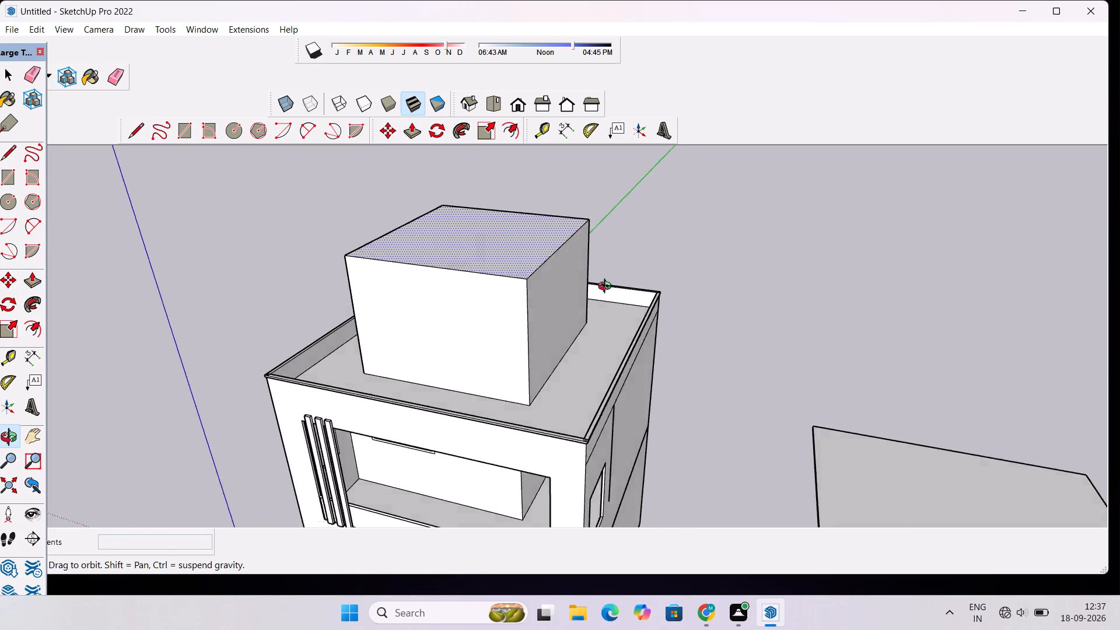
drag(607, 288, 557, 300)
scroll(499, 307, up, 2)
shift+drag(500, 301, 501, 316)
scroll(501, 316, up, 1)
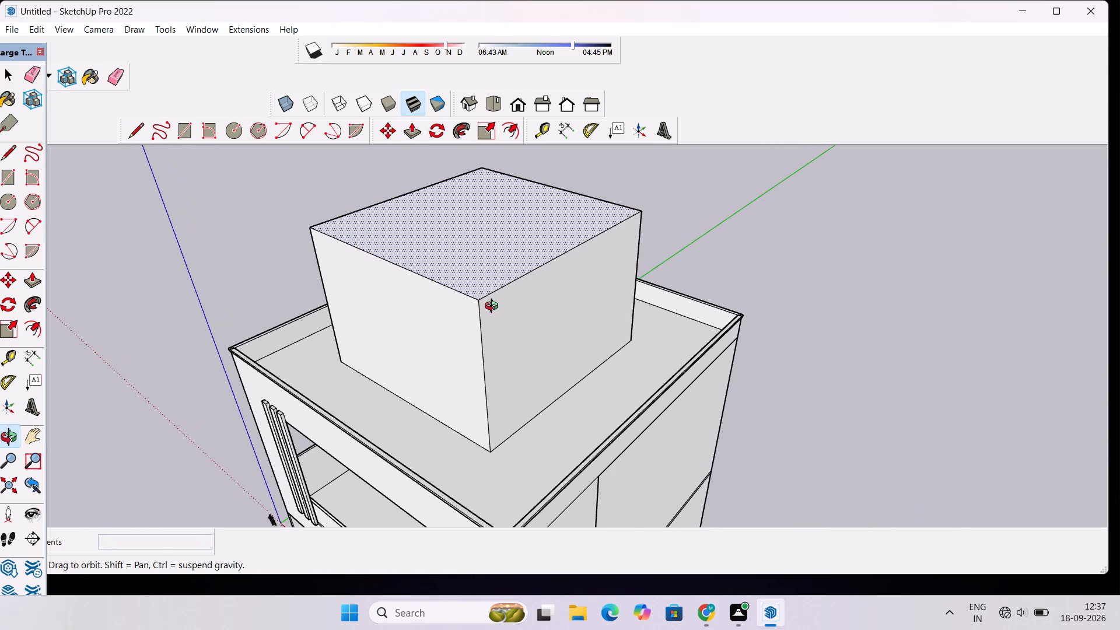
drag(490, 304, 485, 333)
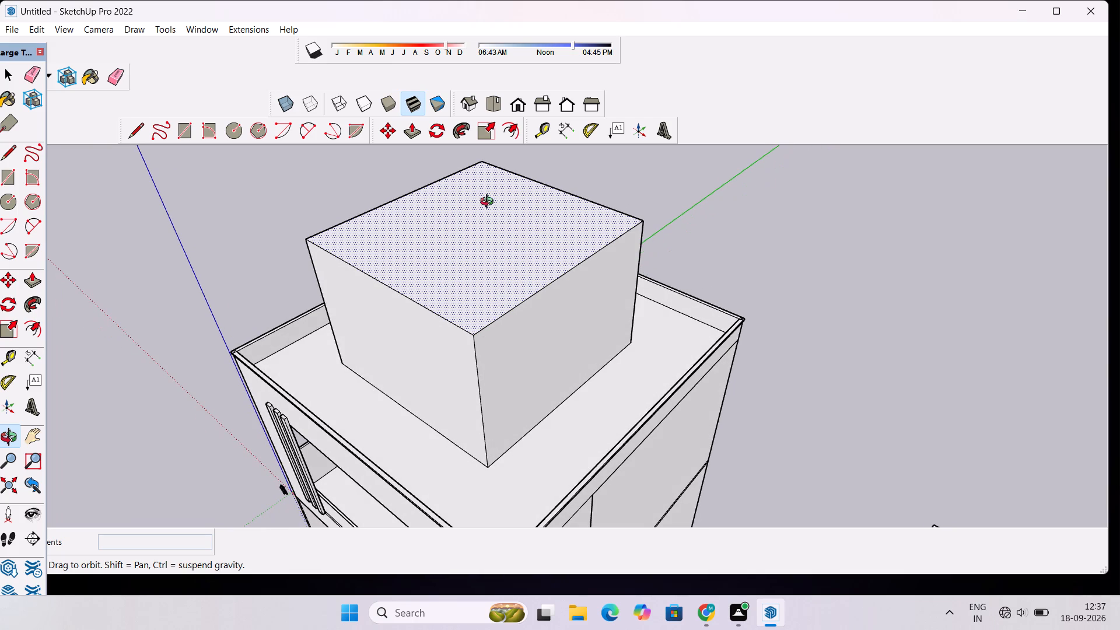
scroll(491, 296, down, 1)
drag(521, 332, 498, 299)
scroll(498, 299, up, 3)
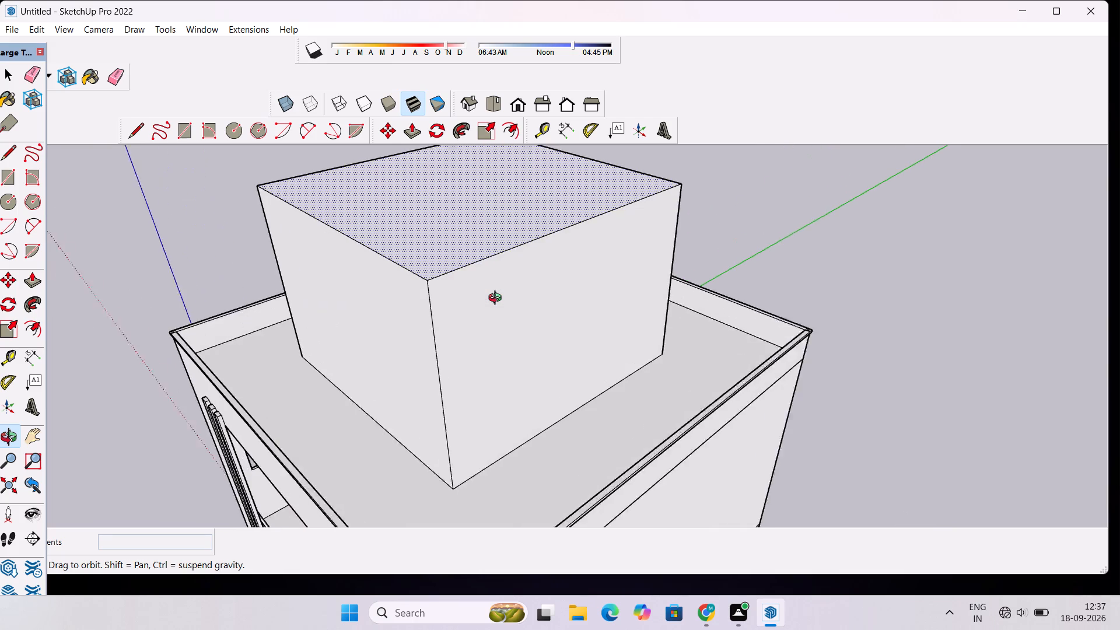
Place a horizontal guide 6' below the top edge of the rooftop block's long side face with the Tape Measure tool.
scroll(498, 299, up, 7)
key(t)
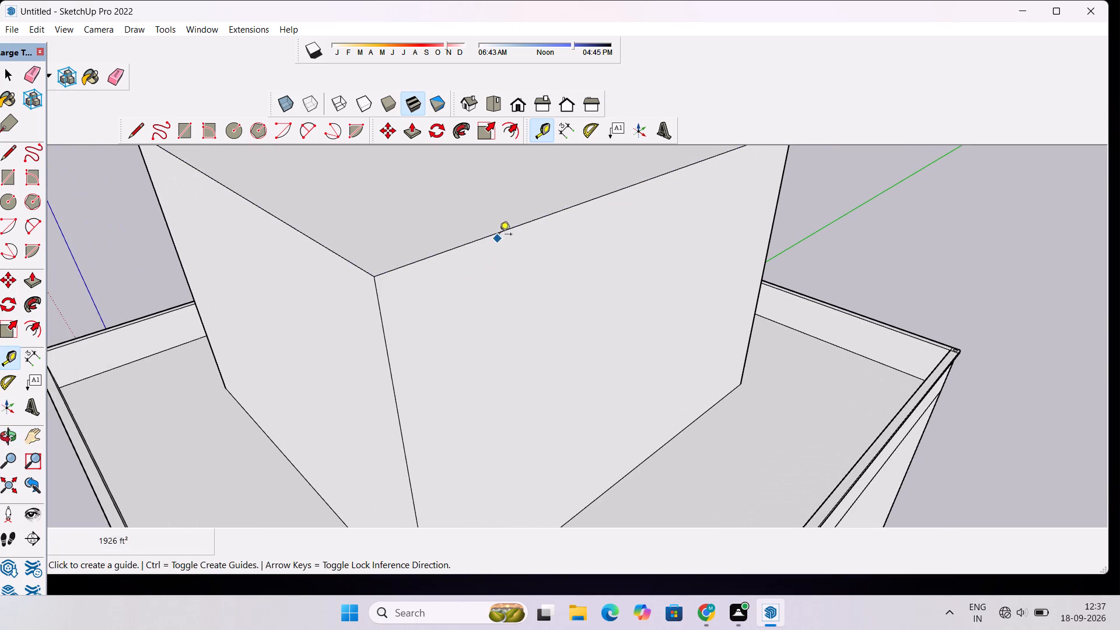
scroll(573, 234, down, 6)
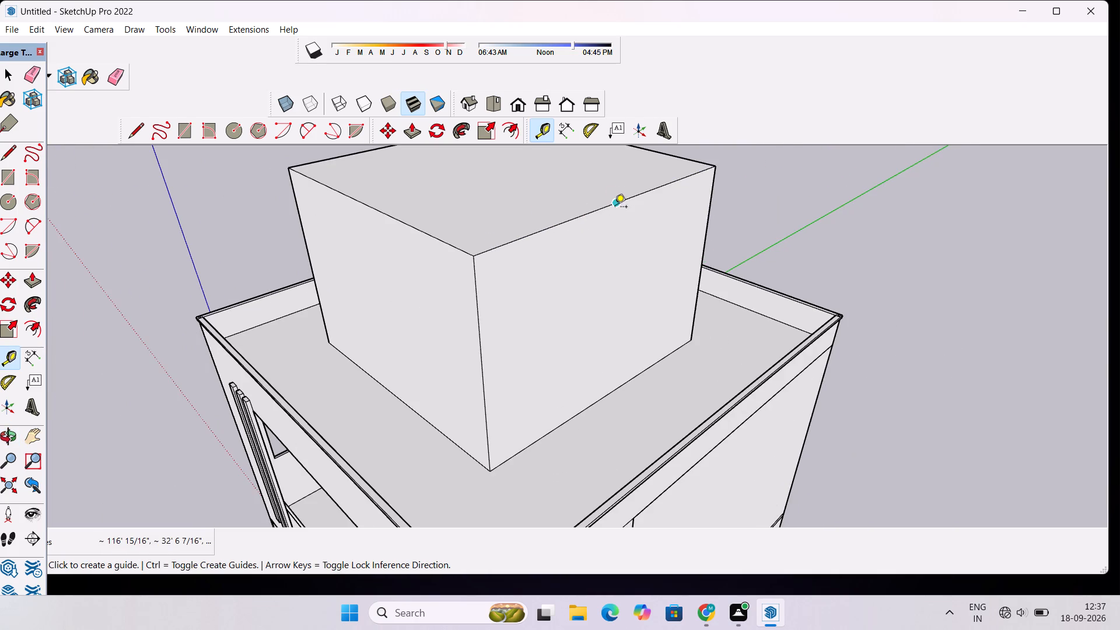
click(617, 205)
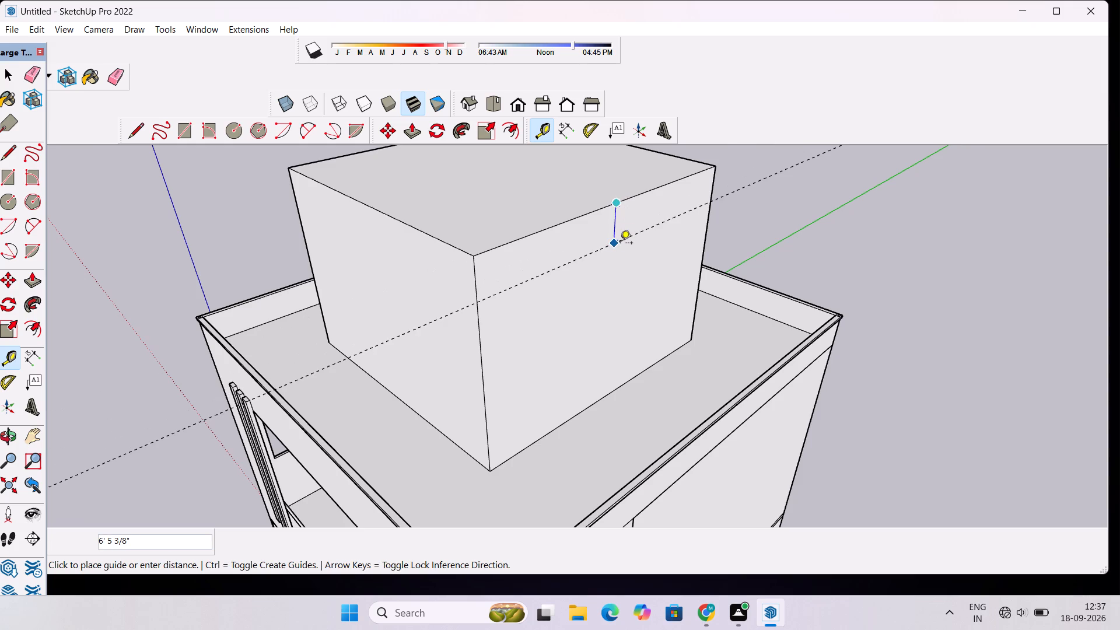
scroll(620, 244, up, 3)
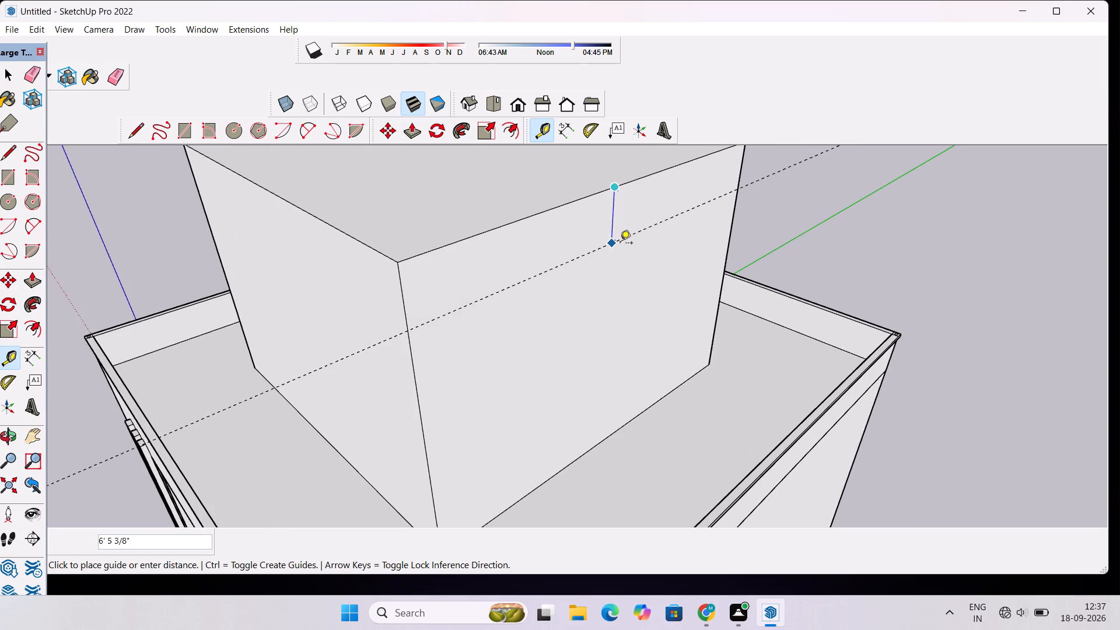
scroll(620, 244, up, 1)
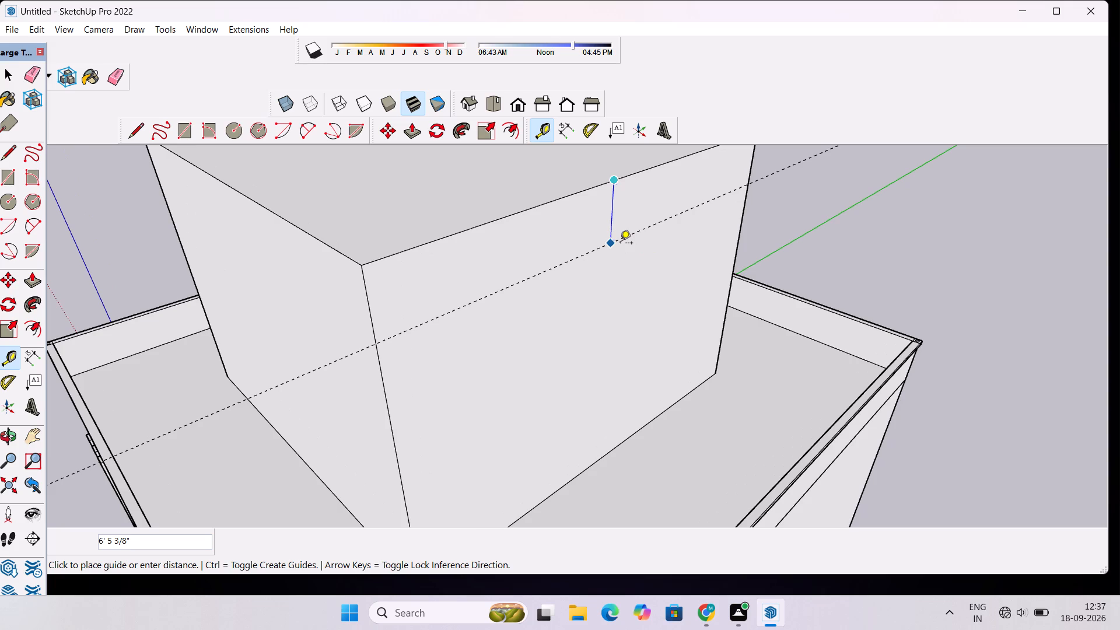
scroll(620, 244, down, 1)
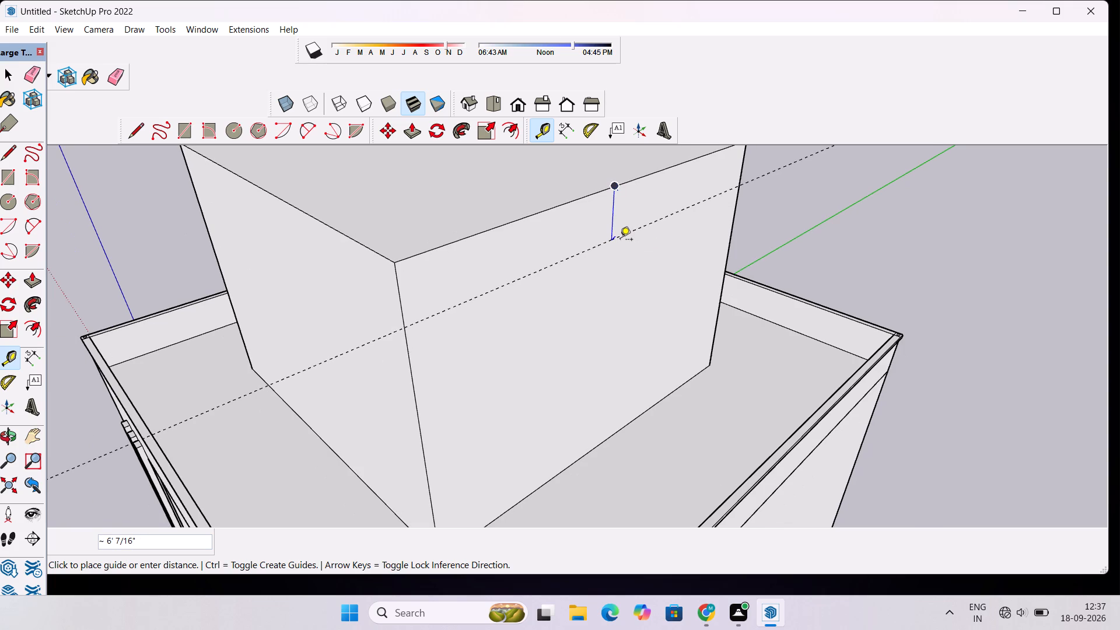
text(6')
key(Return)
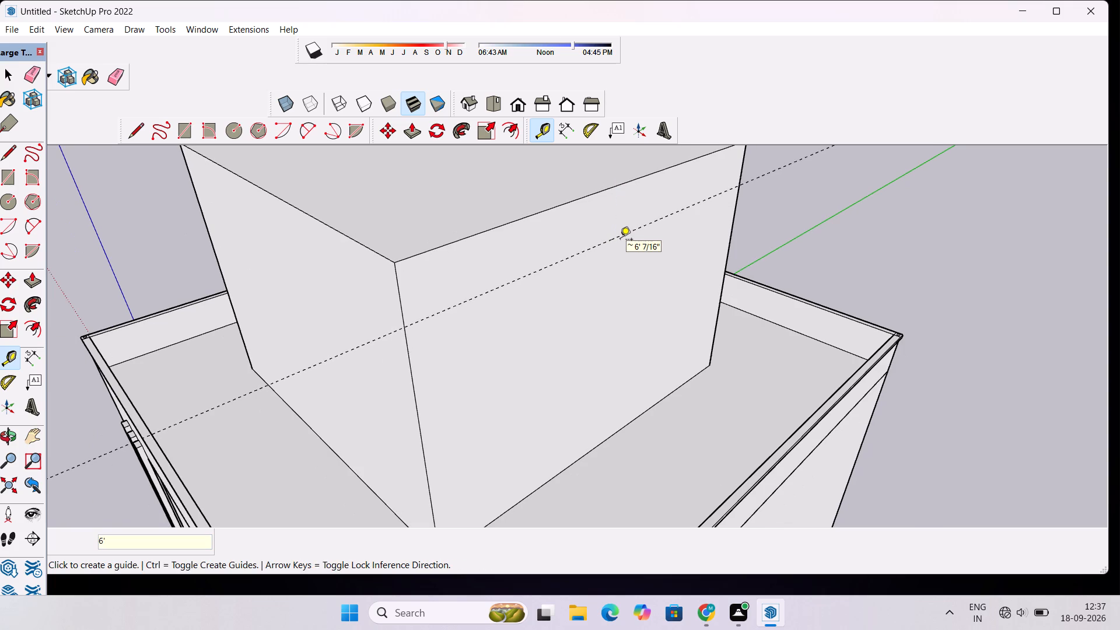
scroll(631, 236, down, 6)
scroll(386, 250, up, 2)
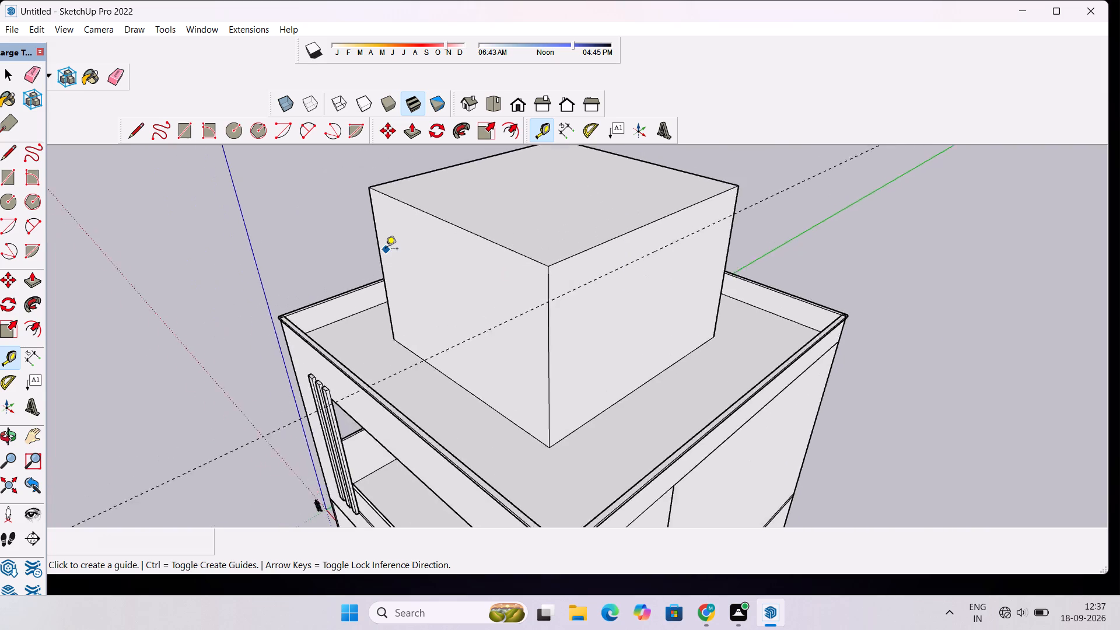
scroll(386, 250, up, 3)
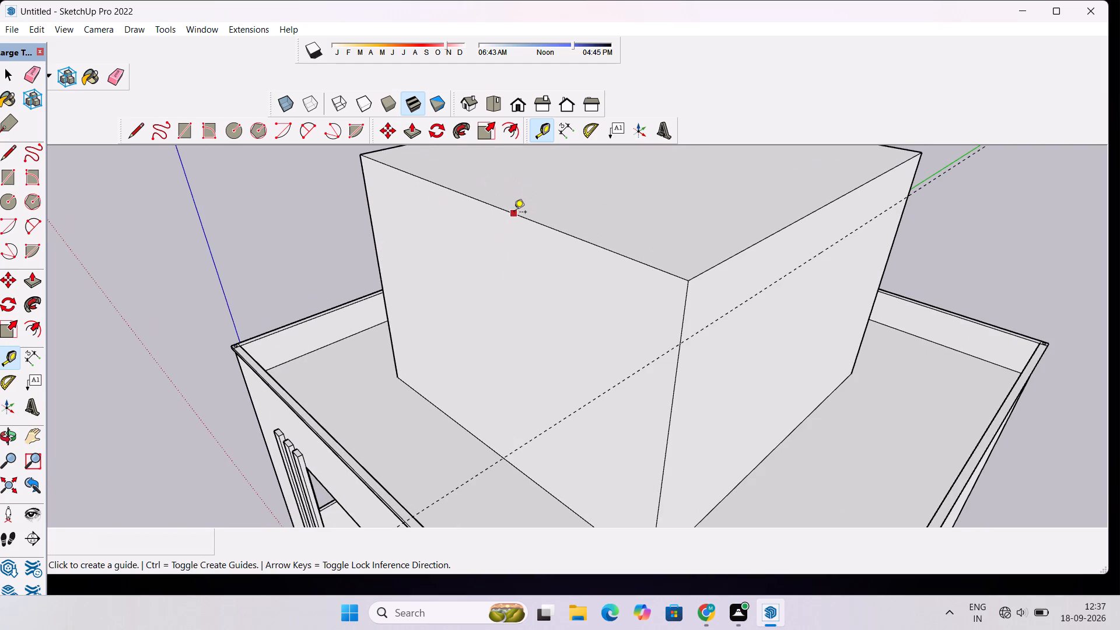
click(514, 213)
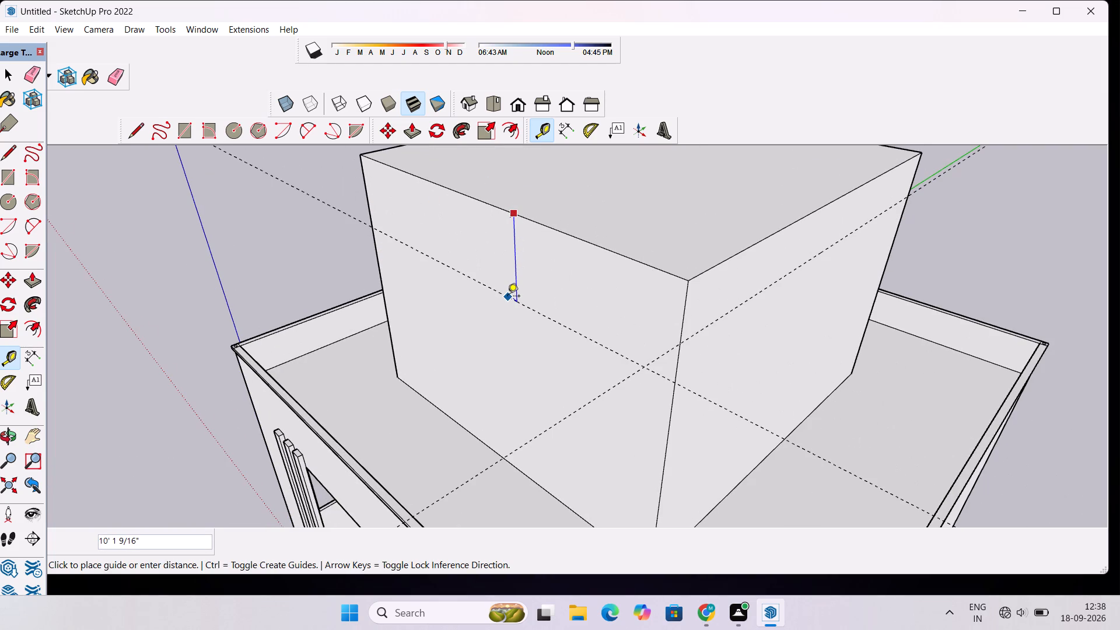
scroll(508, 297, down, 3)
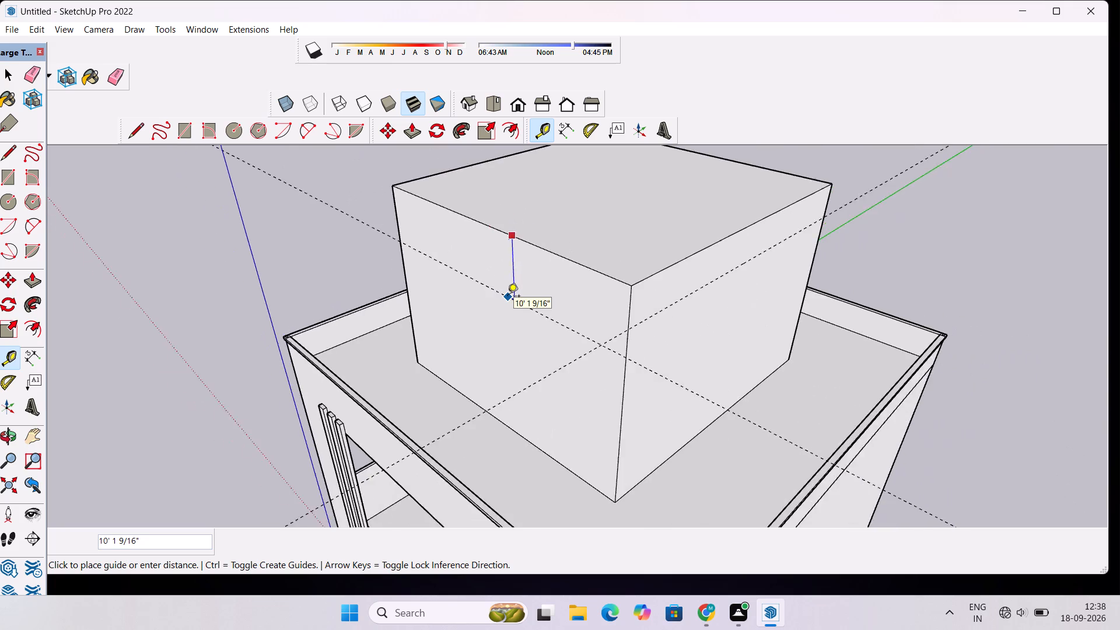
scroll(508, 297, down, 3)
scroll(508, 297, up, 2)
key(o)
Examine the rooftop block from its front, opposite side and corner to check where the guide runs.
scroll(508, 297, down, 4)
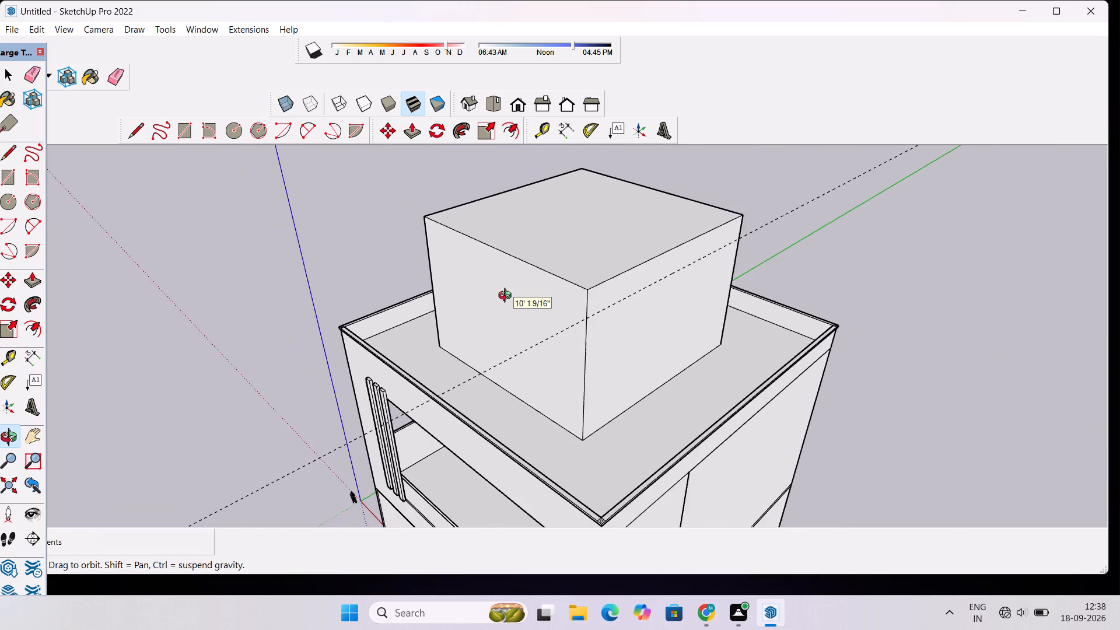
drag(401, 287, 620, 261)
scroll(621, 260, down, 1)
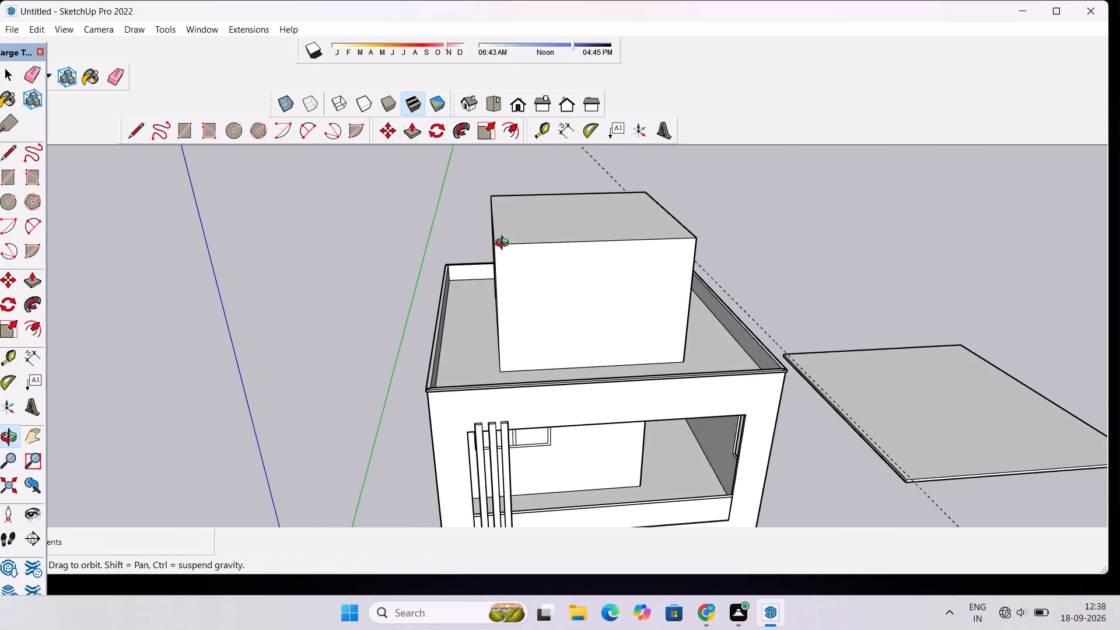
drag(443, 271, 701, 221)
shift+drag(553, 258, 565, 320)
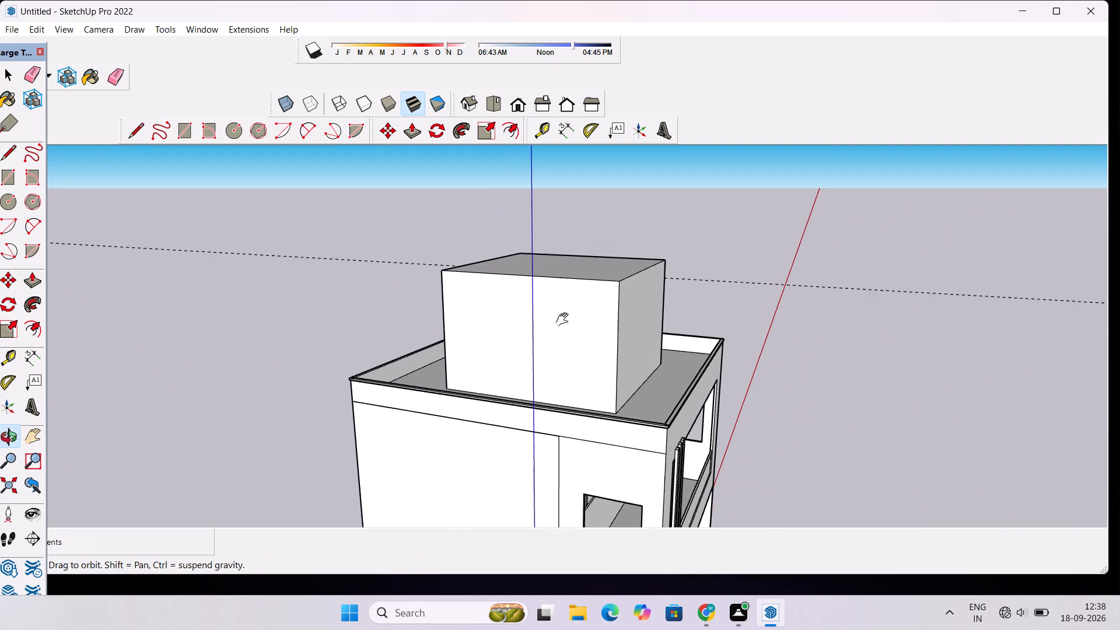
shift+drag(565, 320, 565, 320)
scroll(517, 291, up, 1)
drag(494, 295, 558, 315)
scroll(568, 291, up, 4)
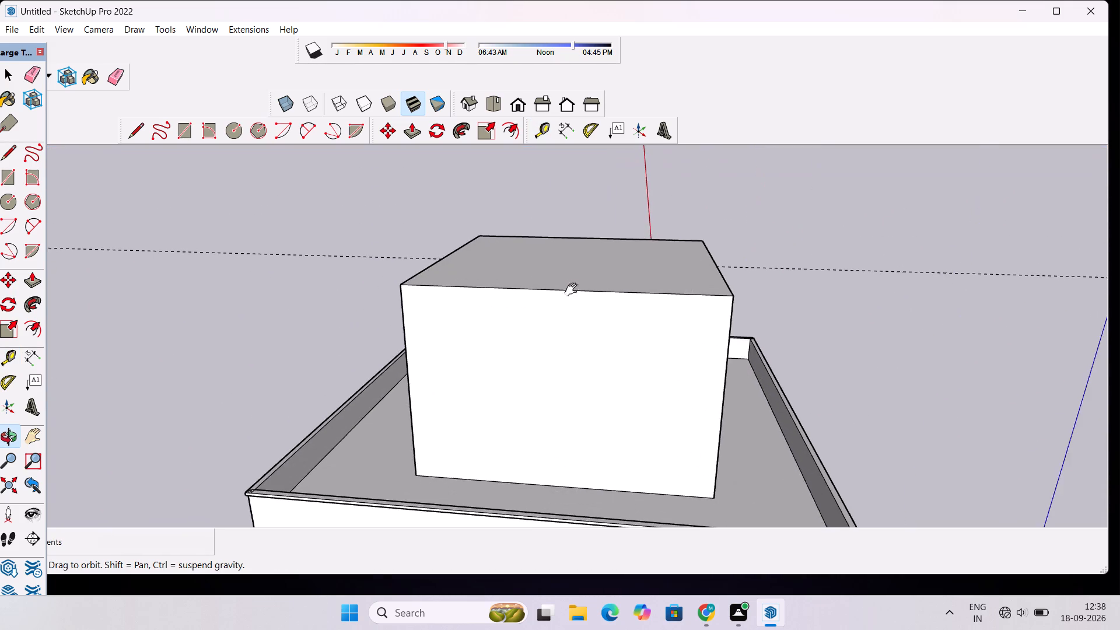
shift+drag(573, 290, 509, 306)
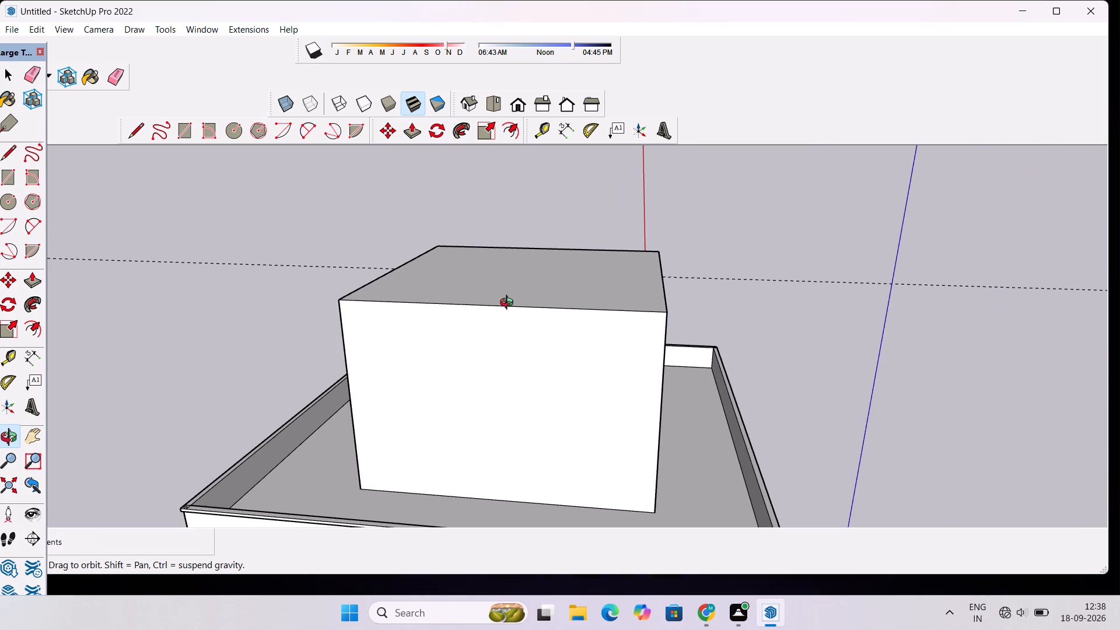
scroll(510, 300, up, 2)
scroll(510, 300, down, 2)
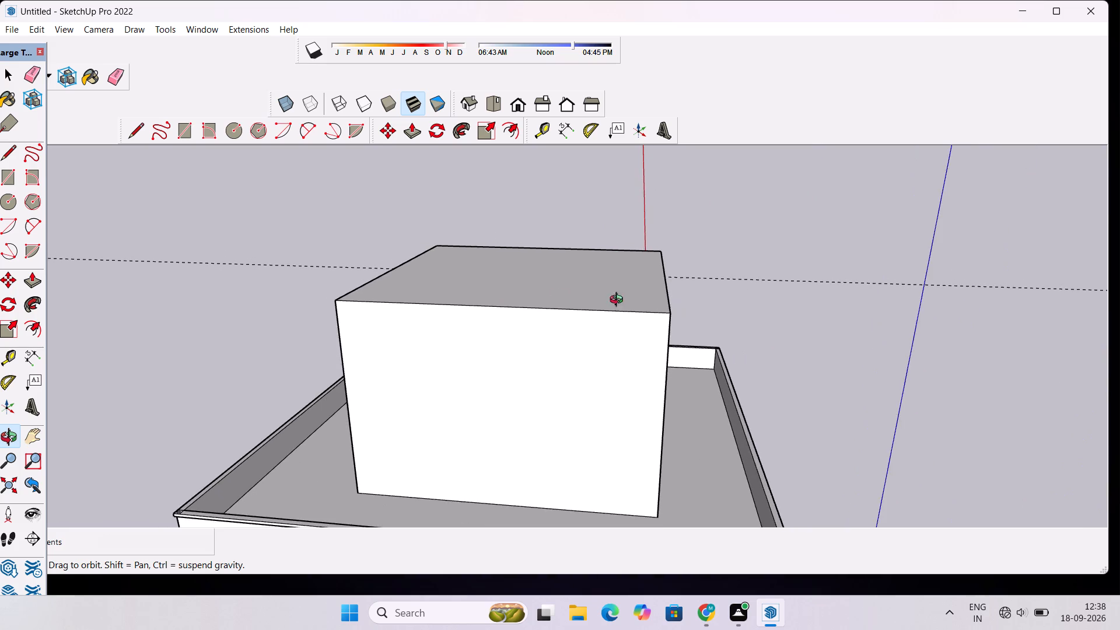
drag(619, 301, 295, 314)
drag(607, 302, 428, 319)
scroll(471, 292, up, 3)
drag(528, 293, 492, 301)
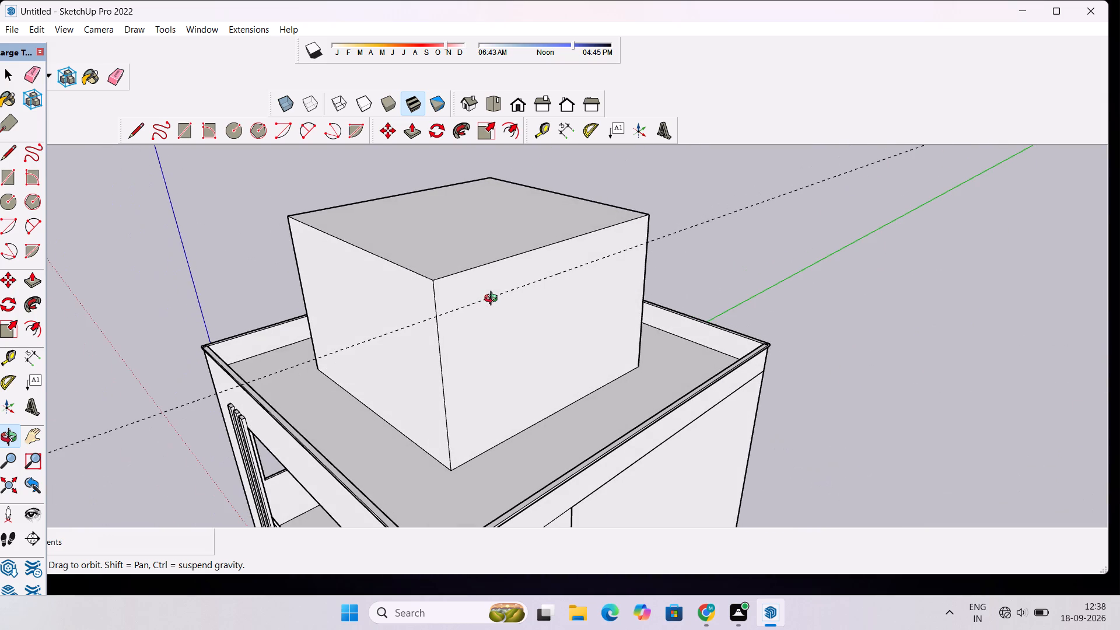
Measure the distance from the guide up to the rooftop block's top corner with the Dimension tool.
scroll(496, 291, down, 6)
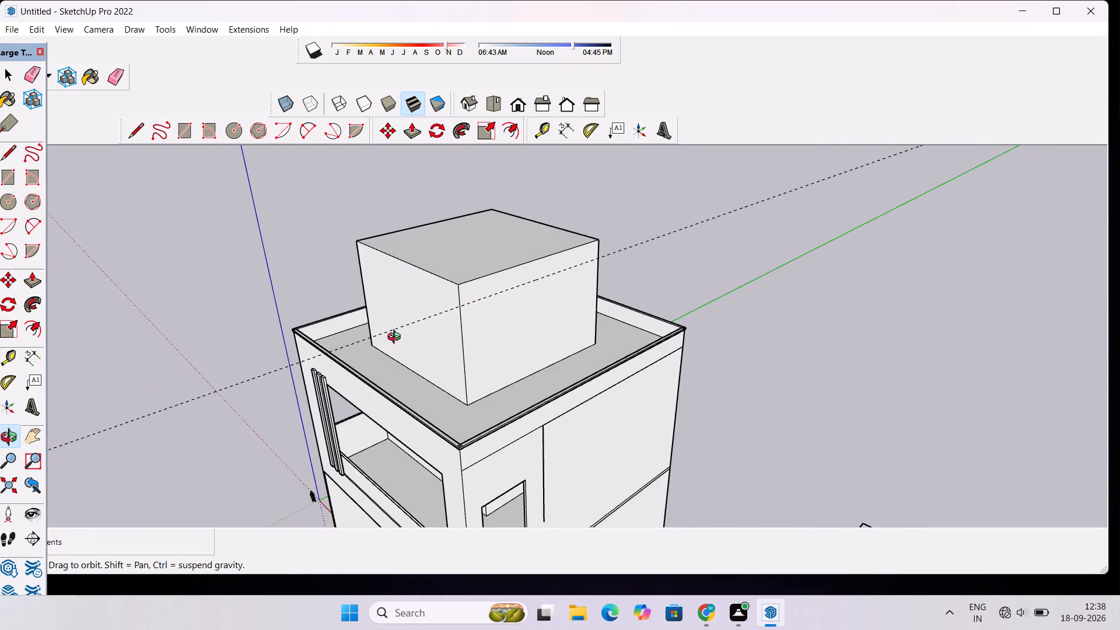
drag(464, 307, 620, 337)
scroll(577, 330, down, 2)
shift+drag(573, 331, 560, 373)
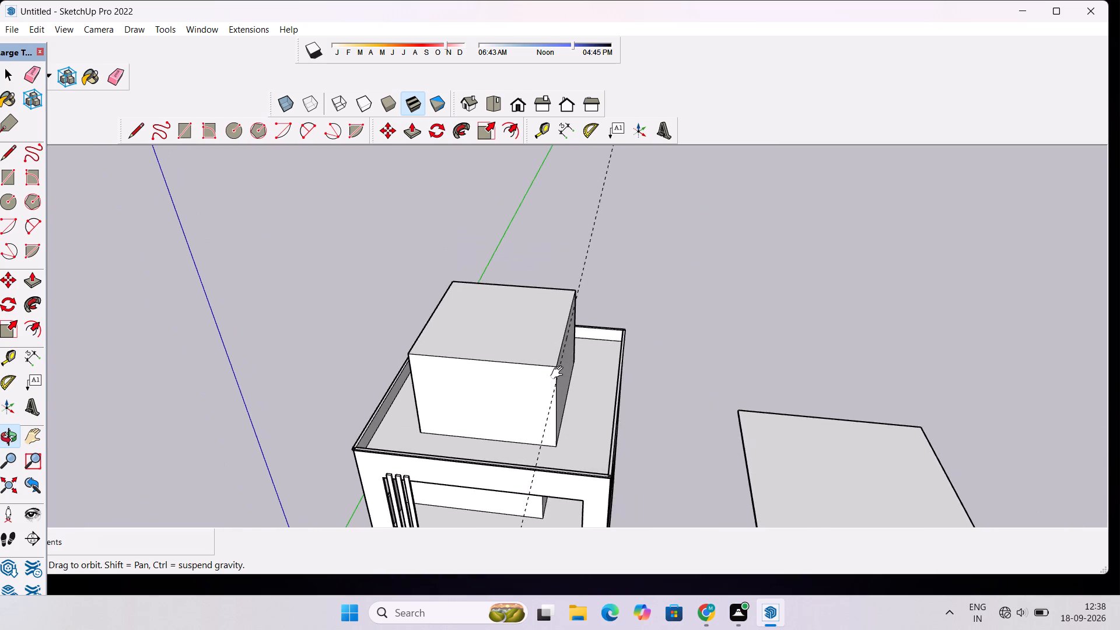
shift+scroll(559, 373, up, 4)
drag(562, 367, 539, 364)
scroll(537, 362, up, 3)
shift+drag(542, 352, 539, 359)
drag(517, 354, 466, 339)
drag(508, 360, 509, 373)
scroll(509, 373, up, 5)
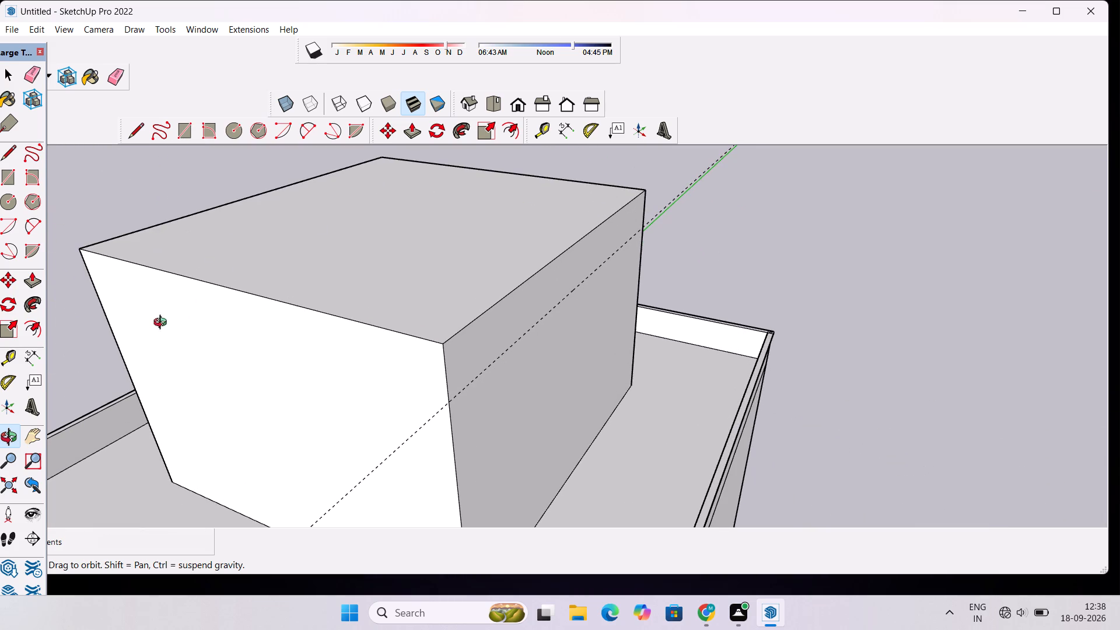
click(37, 356)
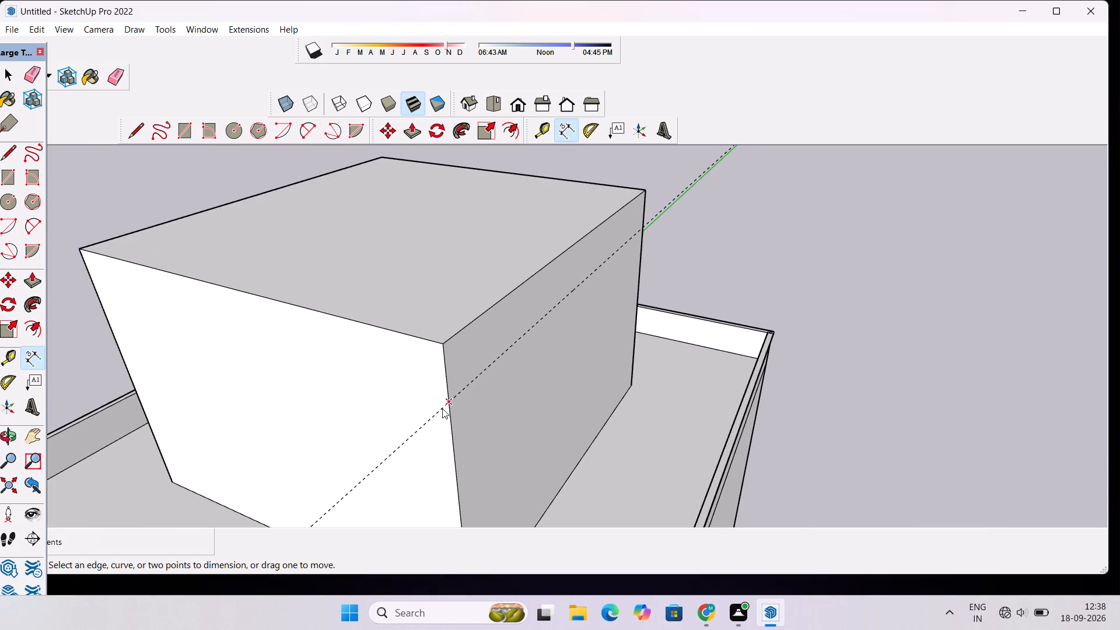
click(449, 401)
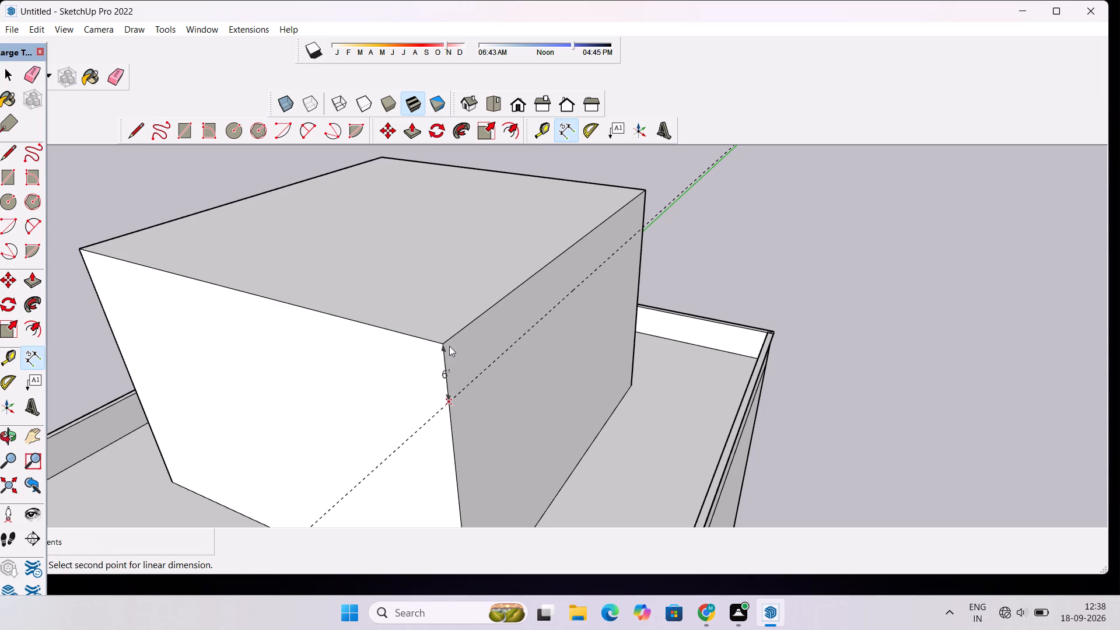
key(space)
Place a horizontal guide 6' below the top edge of the rooftop block's opposite side face.
text(o)
scroll(449, 346, down, 6)
drag(234, 343, 608, 298)
shift+drag(684, 317, 601, 301)
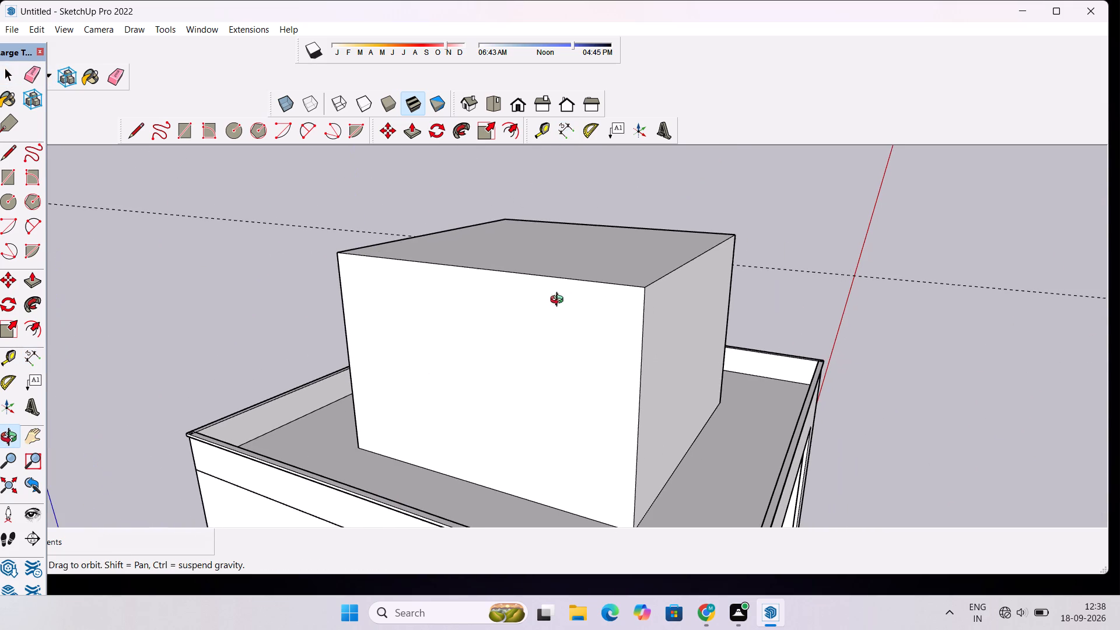
key(t)
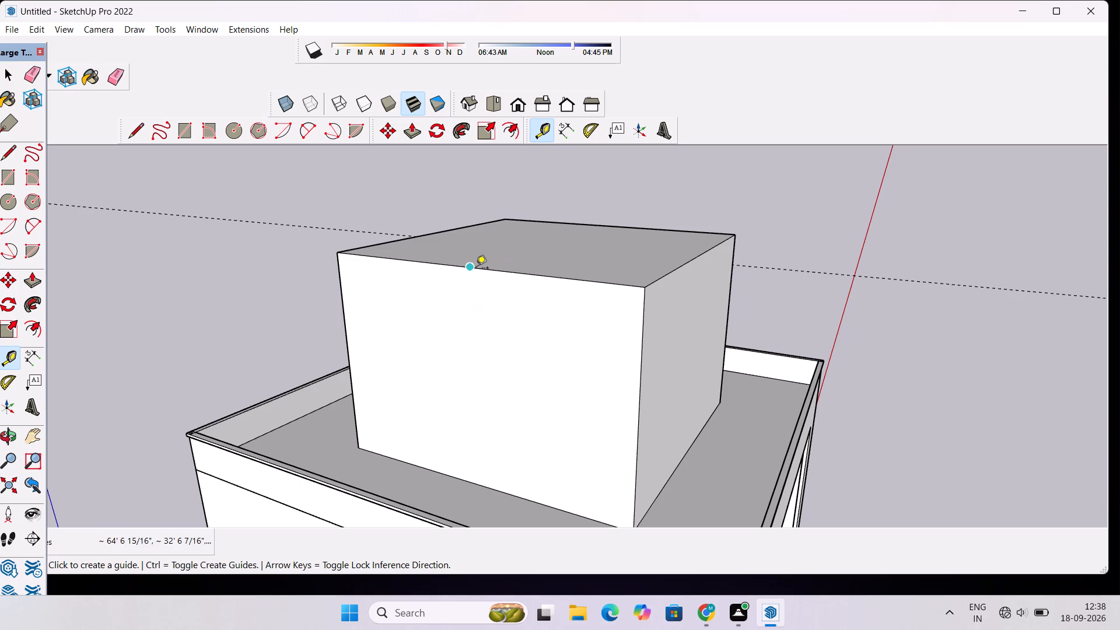
click(476, 269)
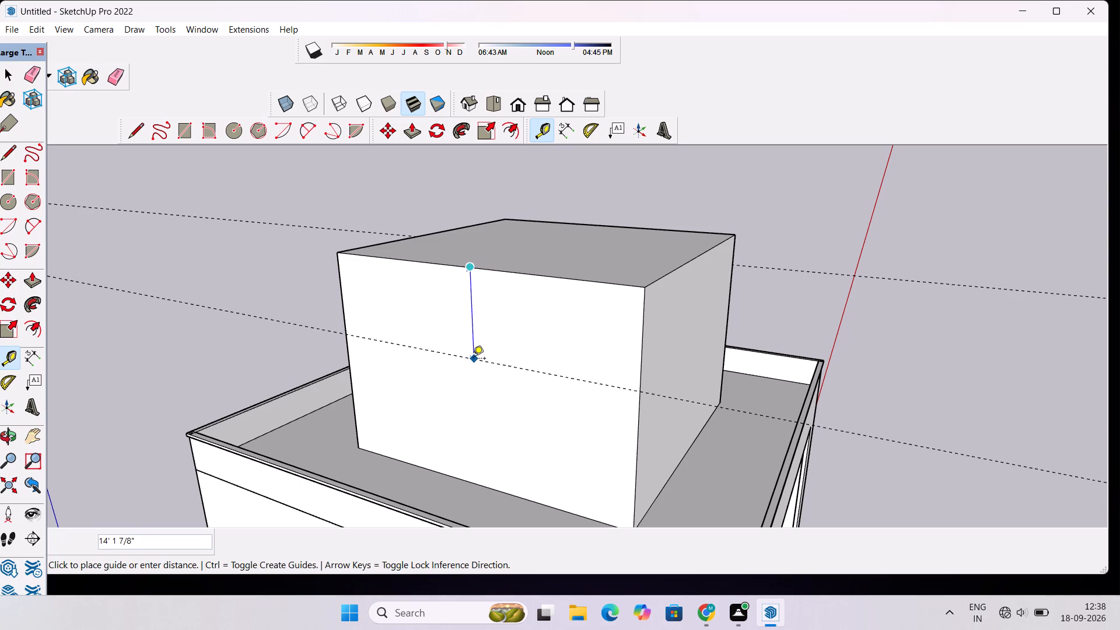
text(6')
key(Return)
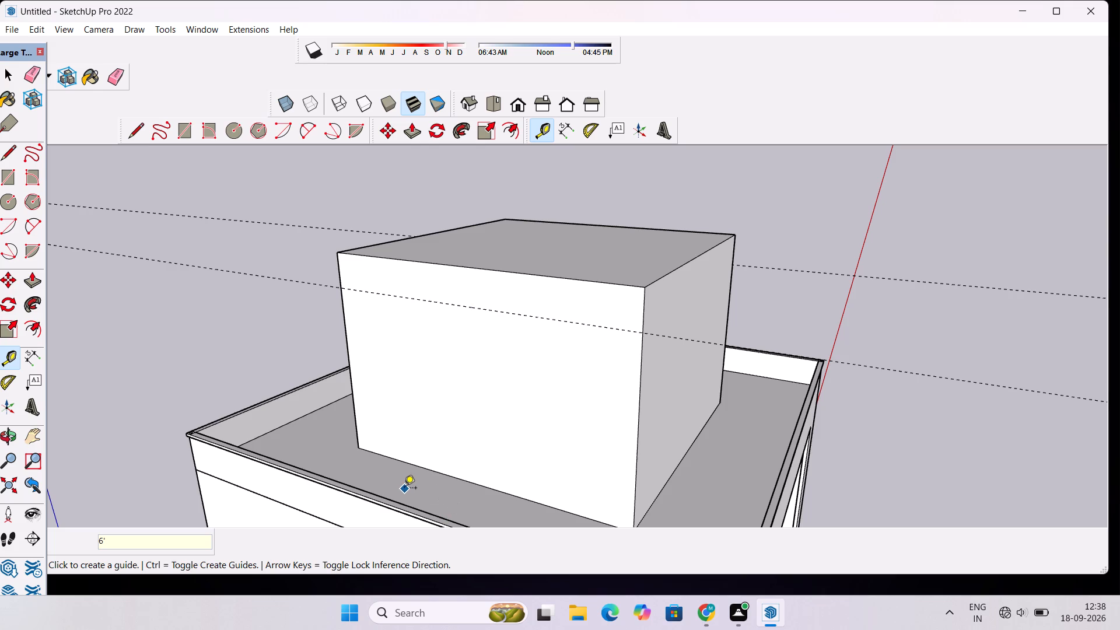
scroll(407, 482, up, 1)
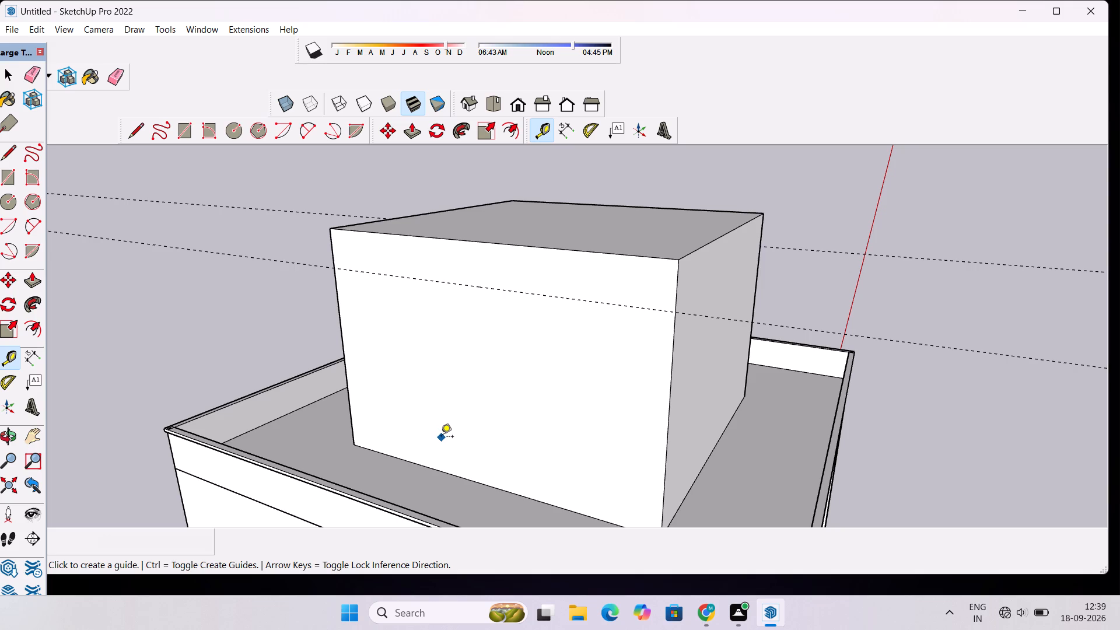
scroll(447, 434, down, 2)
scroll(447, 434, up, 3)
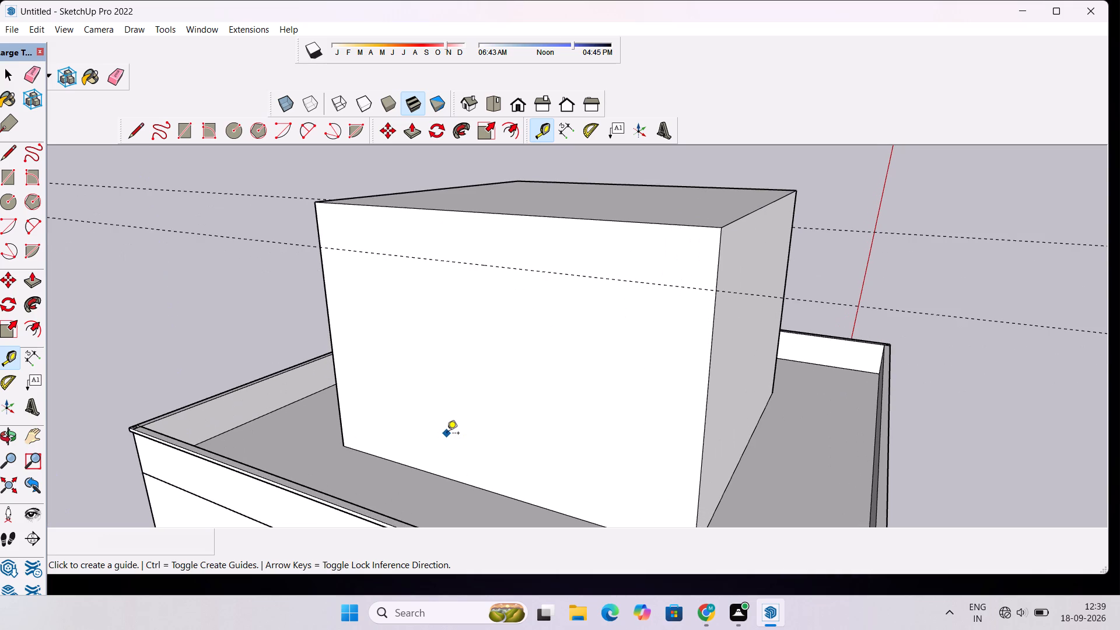
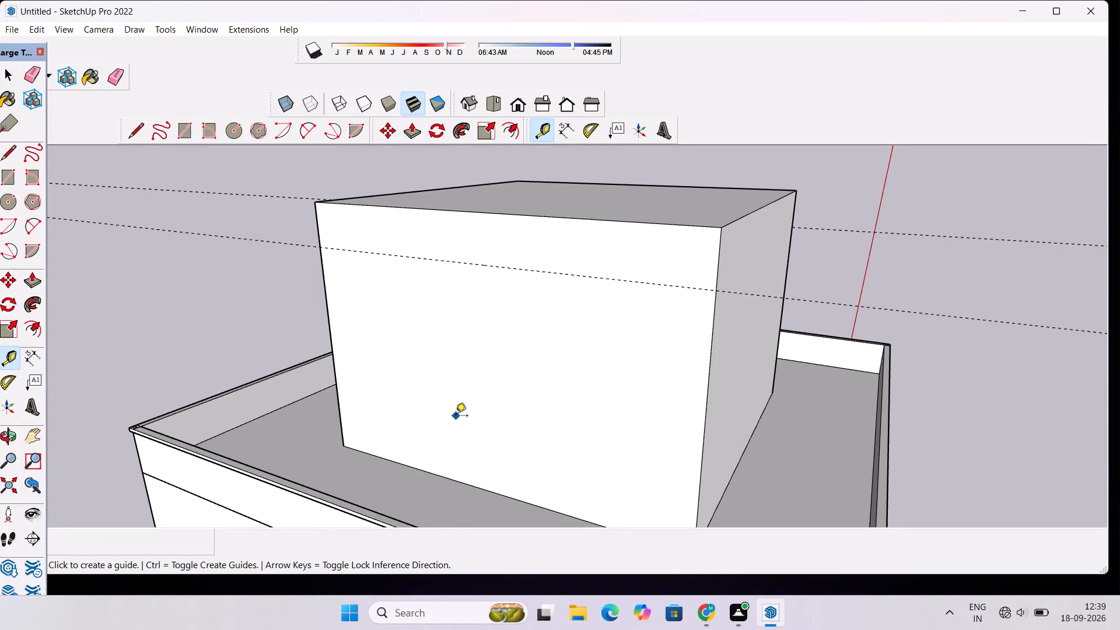
Draw a 53' 6" line along the dashed guide across one side face of the rooftop block, from edge to edge.
scroll(456, 416, down, 1)
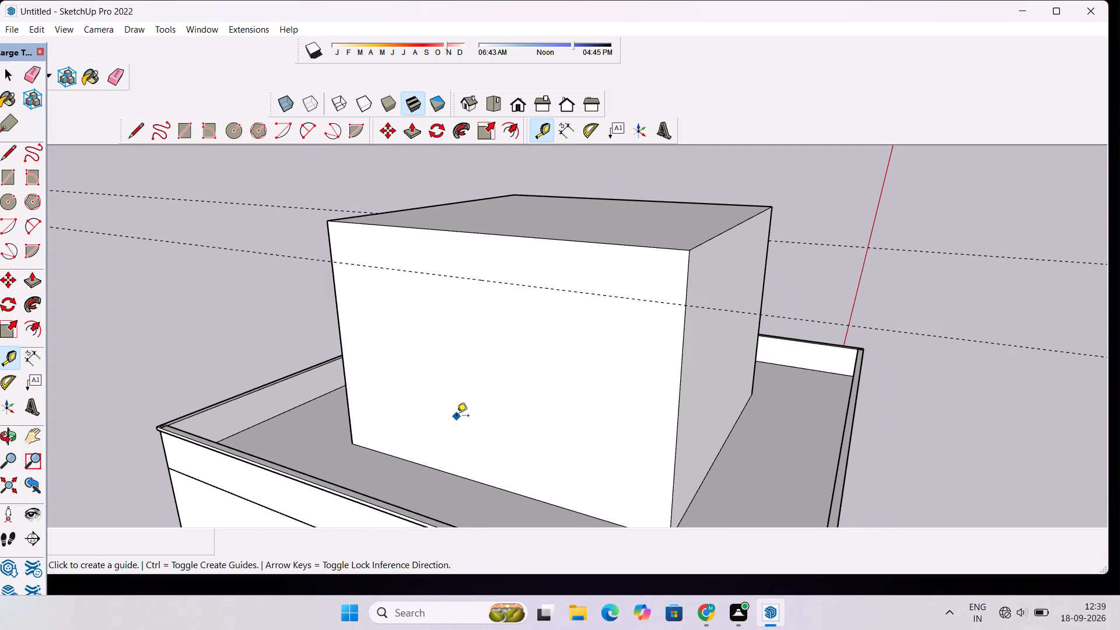
scroll(457, 414, down, 1)
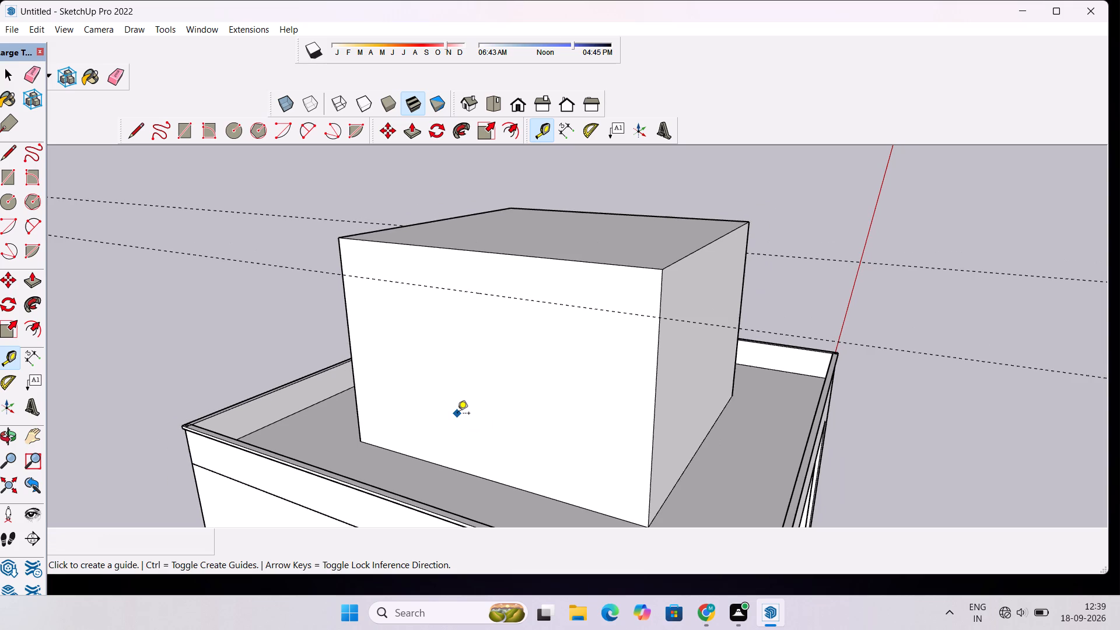
scroll(457, 414, down, 2)
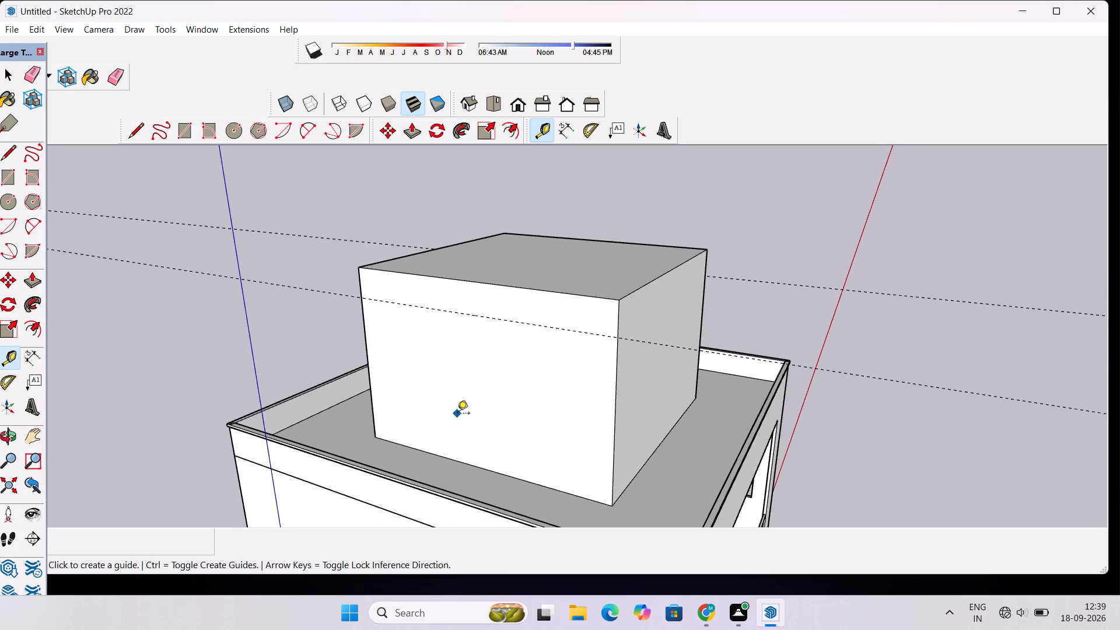
scroll(457, 414, up, 2)
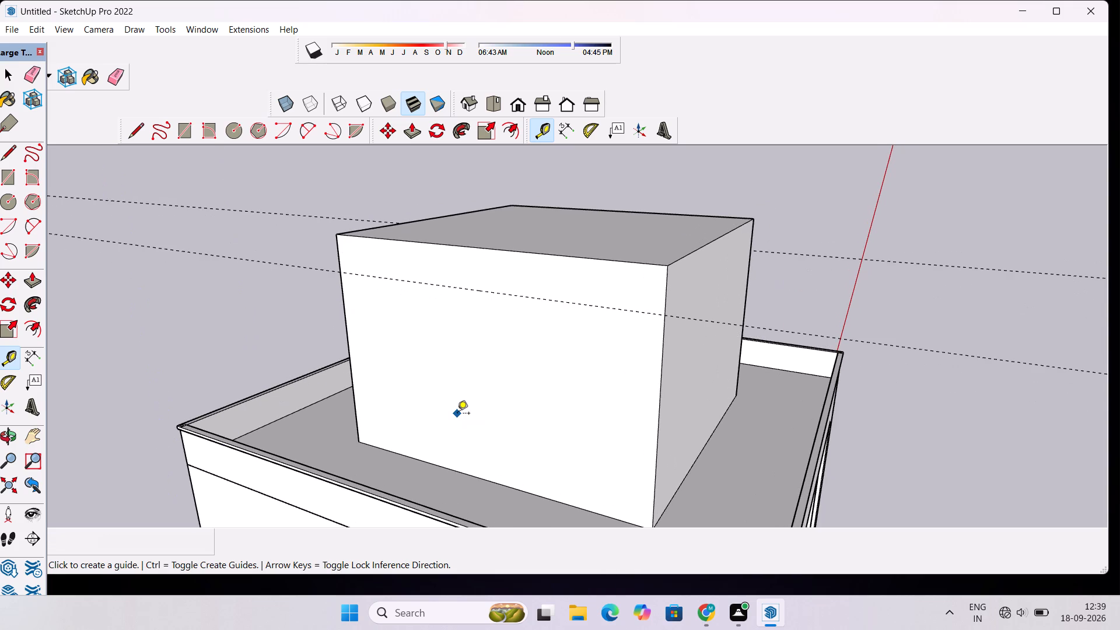
key(o)
scroll(457, 414, down, 5)
drag(354, 400, 500, 386)
scroll(499, 386, down, 2)
drag(652, 364, 495, 384)
scroll(495, 384, down, 6)
drag(617, 397, 495, 429)
scroll(450, 352, up, 10)
key(l)
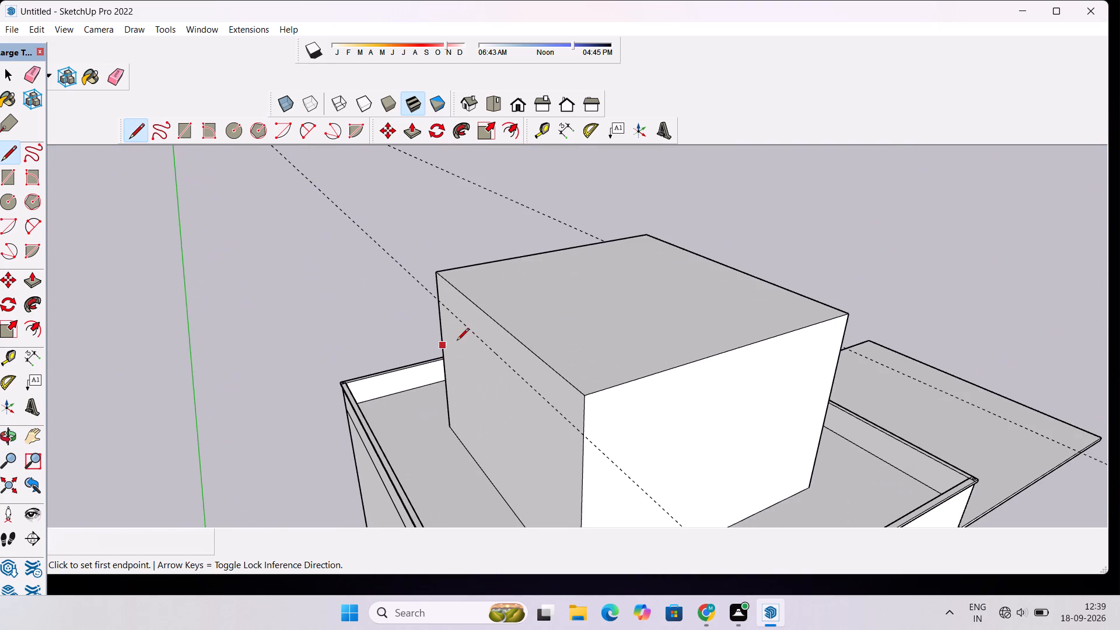
scroll(459, 317, up, 3)
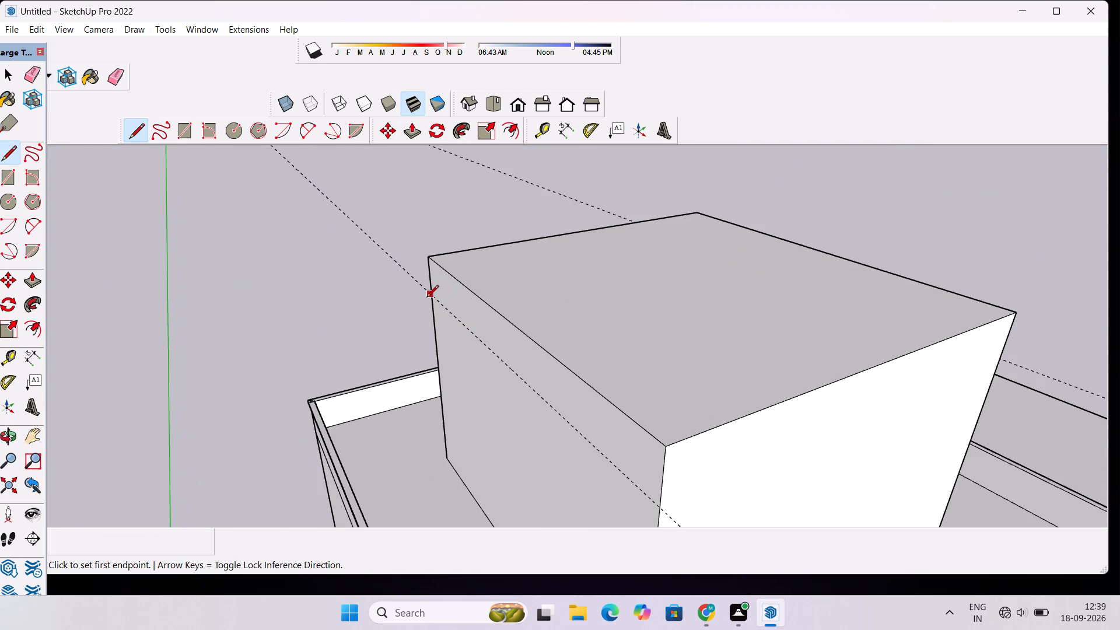
scroll(426, 298, up, 1)
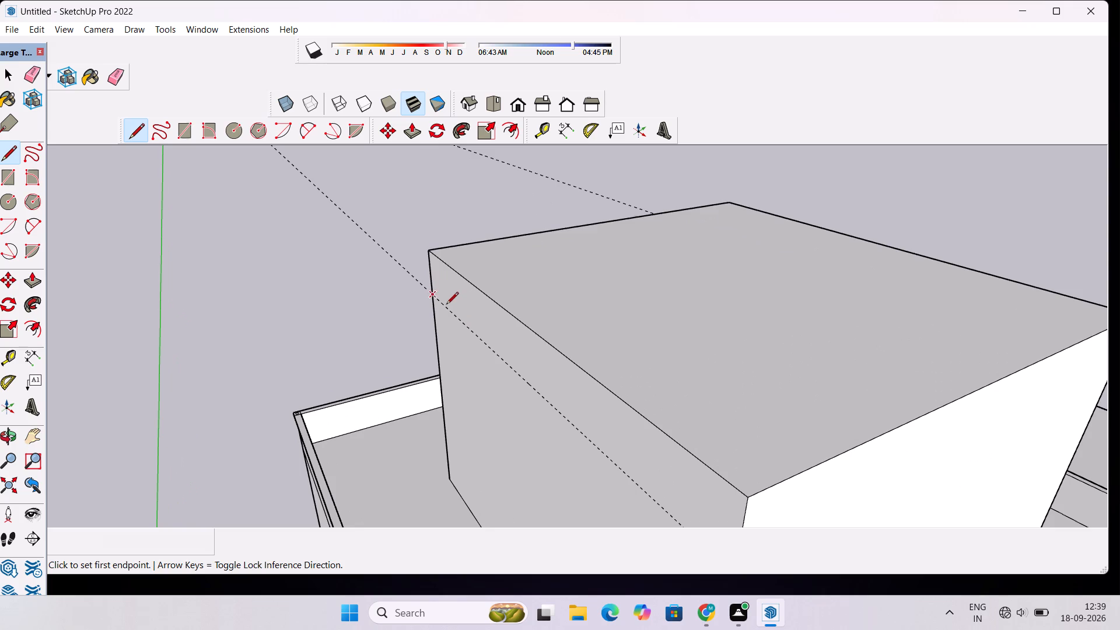
scroll(433, 295, up, 6)
click(433, 295)
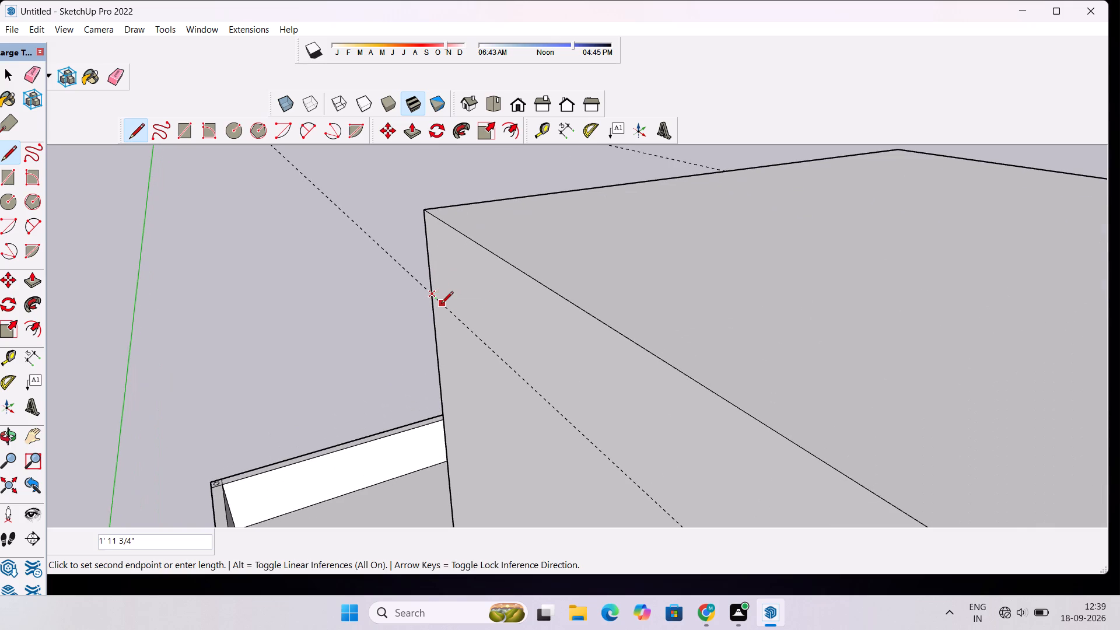
scroll(441, 304, down, 9)
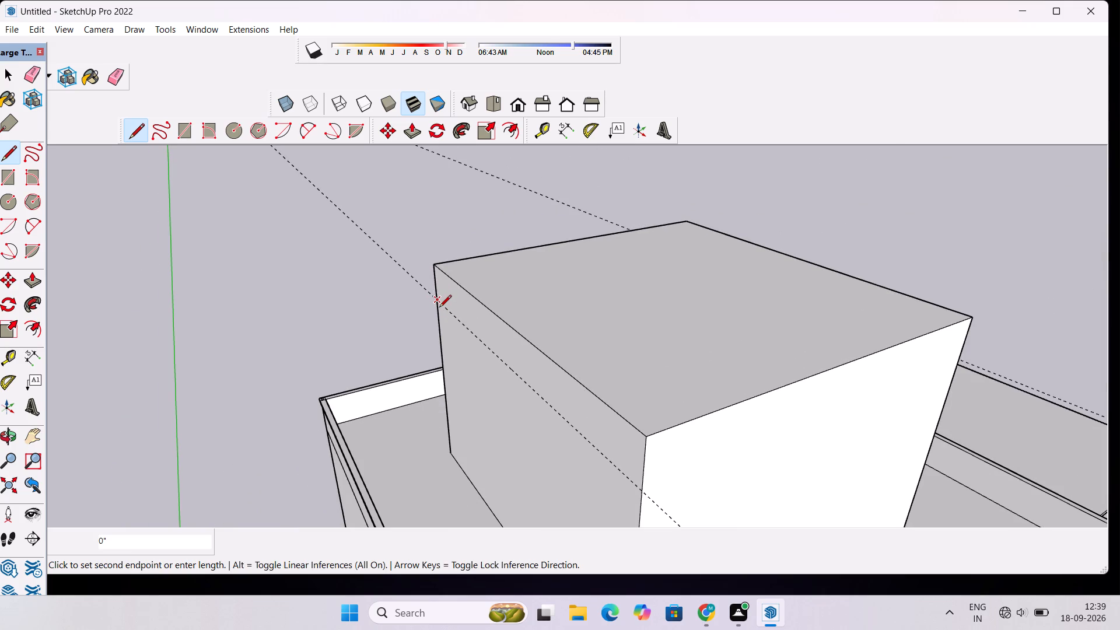
scroll(439, 310, down, 4)
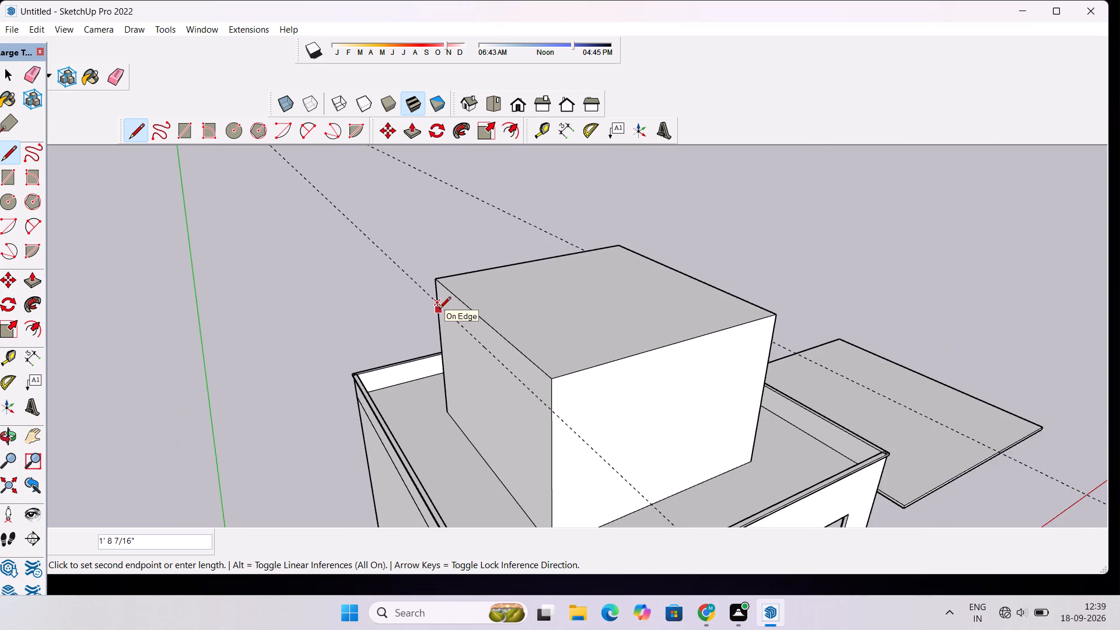
scroll(541, 408, up, 8)
click(565, 411)
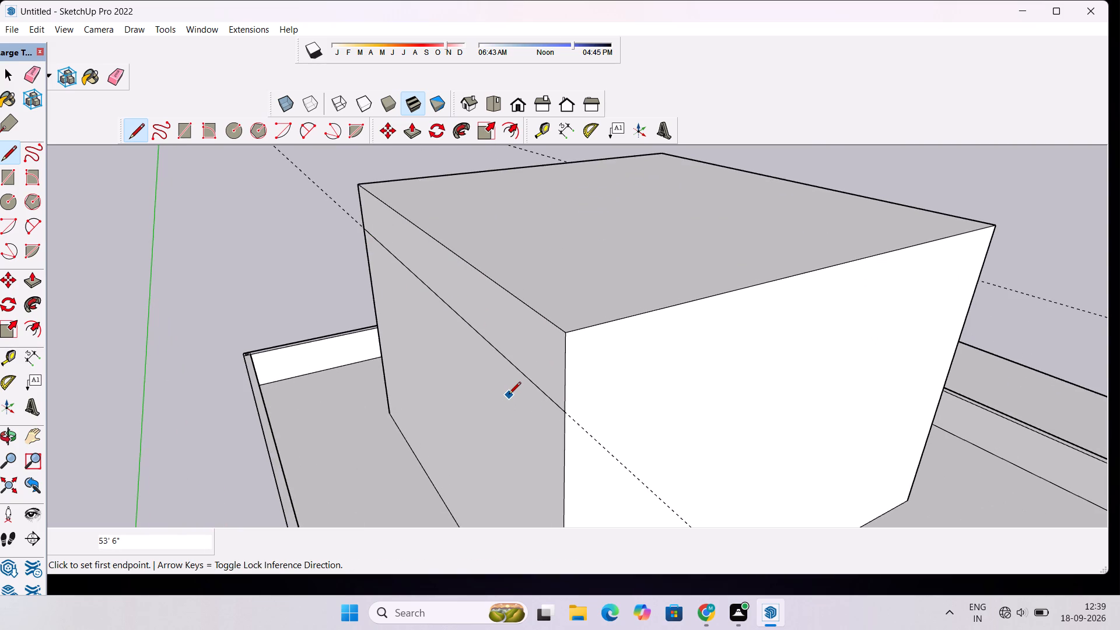
Draw a matching 53' 6" line along the guide across the opposite side face of the rooftop block.
key(o)
drag(580, 408, 484, 397)
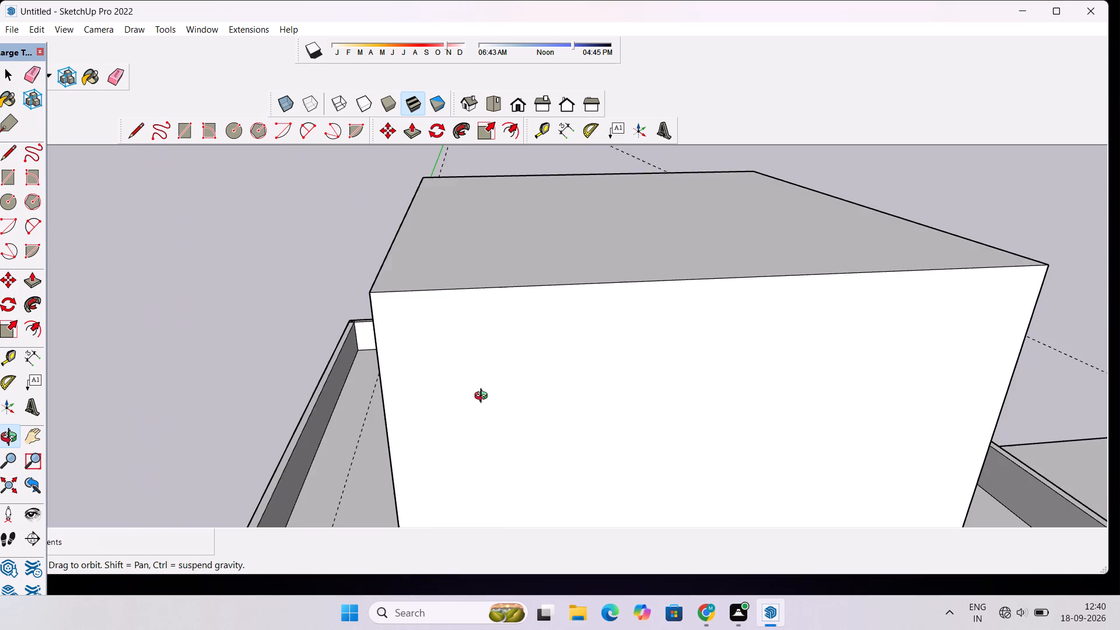
scroll(484, 397, down, 4)
shift+drag(612, 412, 444, 397)
drag(750, 395, 526, 376)
shift+drag(473, 330, 601, 437)
scroll(489, 458, up, 2)
shift+drag(454, 457, 480, 430)
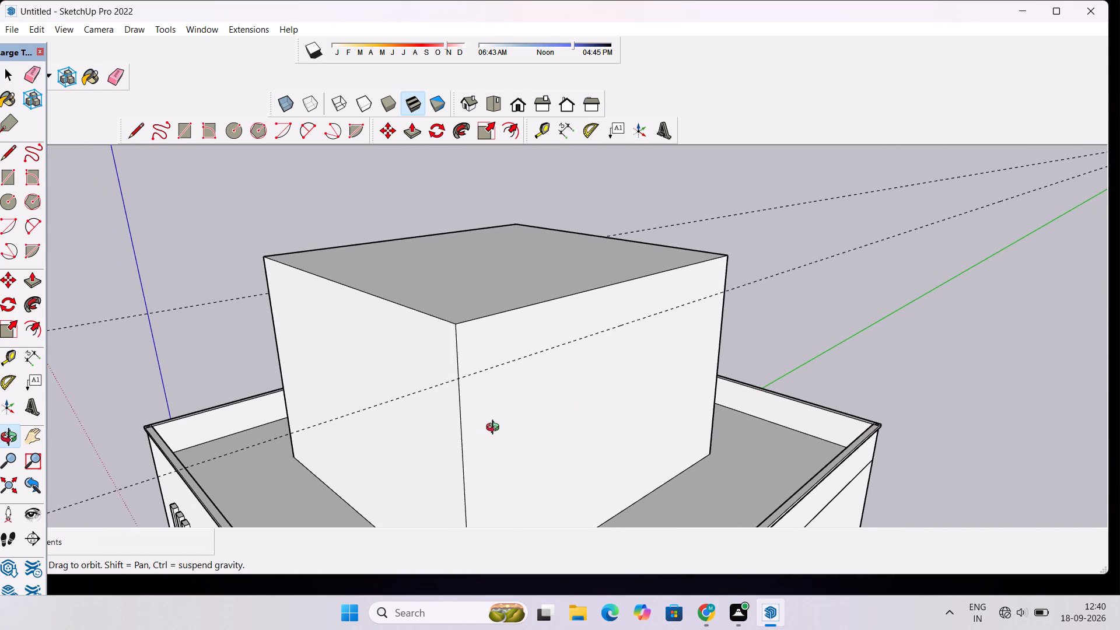
scroll(496, 448, down, 4)
scroll(461, 450, up, 4)
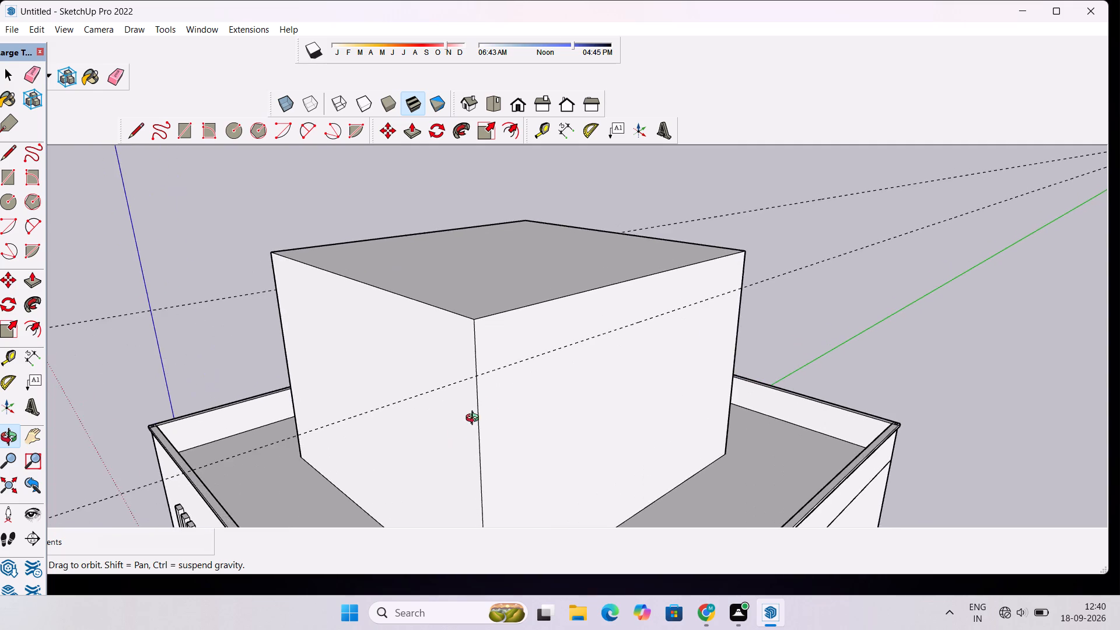
scroll(487, 386, up, 2)
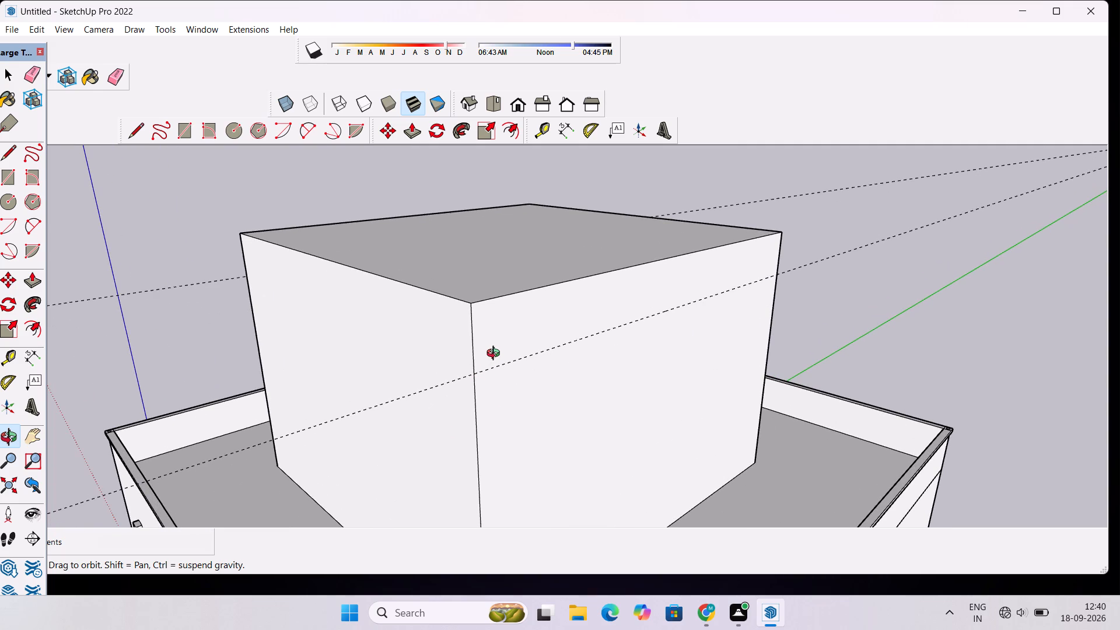
scroll(496, 354, up, 5)
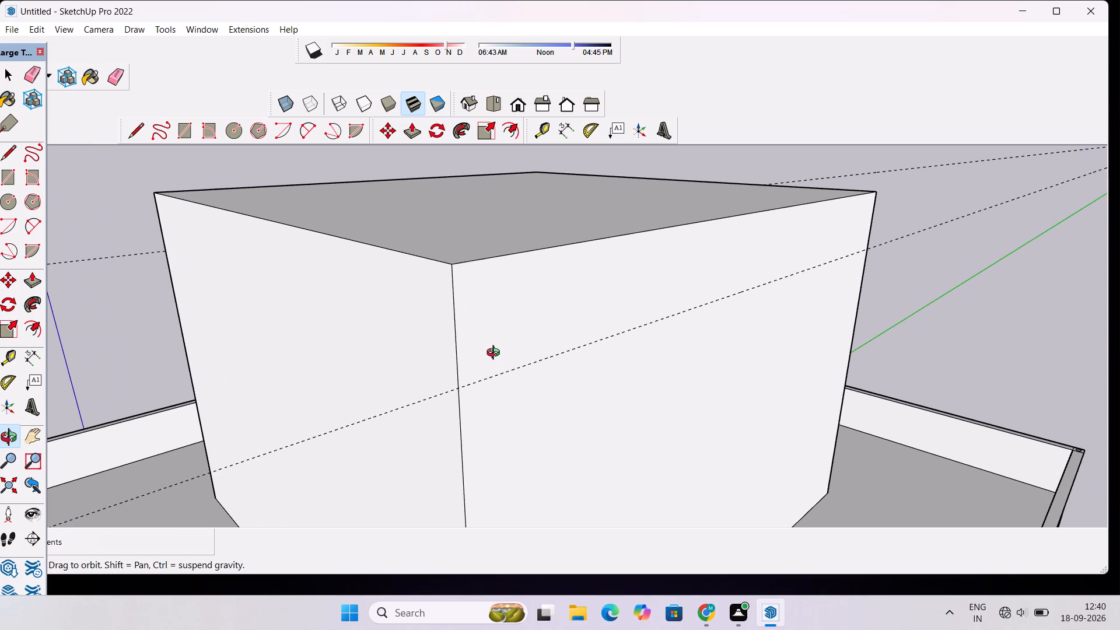
scroll(520, 400, up, 2)
key(l)
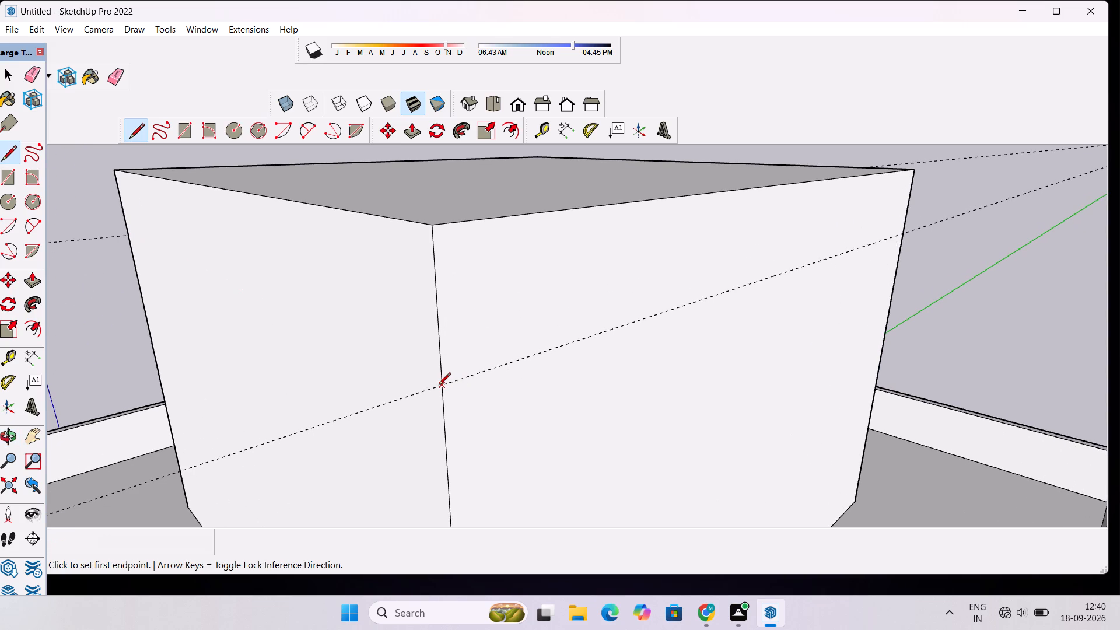
click(439, 386)
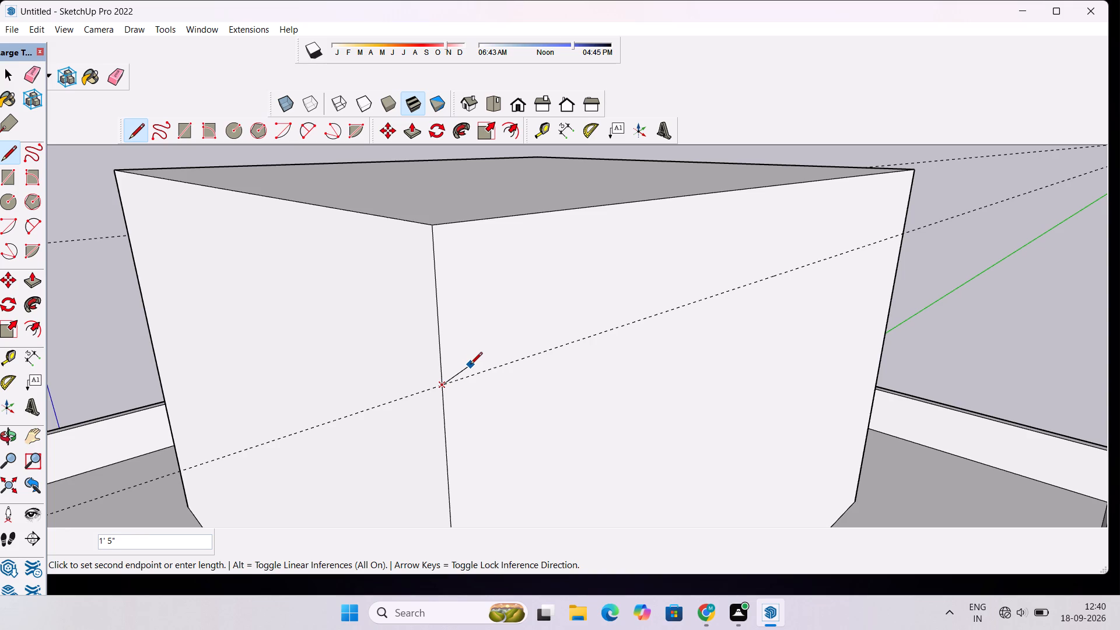
scroll(492, 369, down, 6)
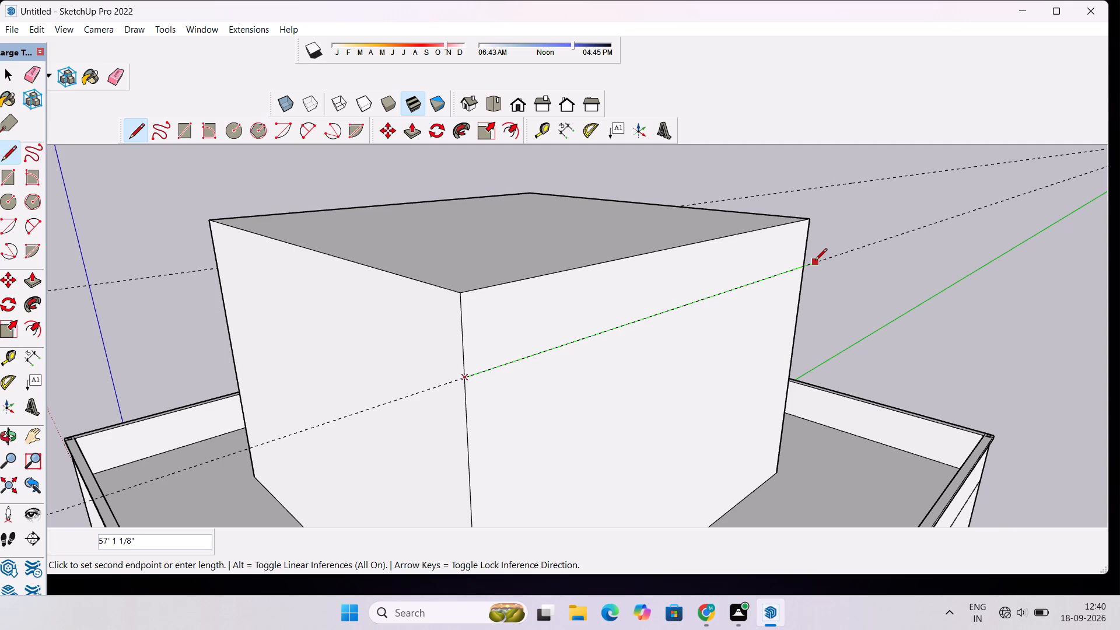
scroll(815, 261, up, 4)
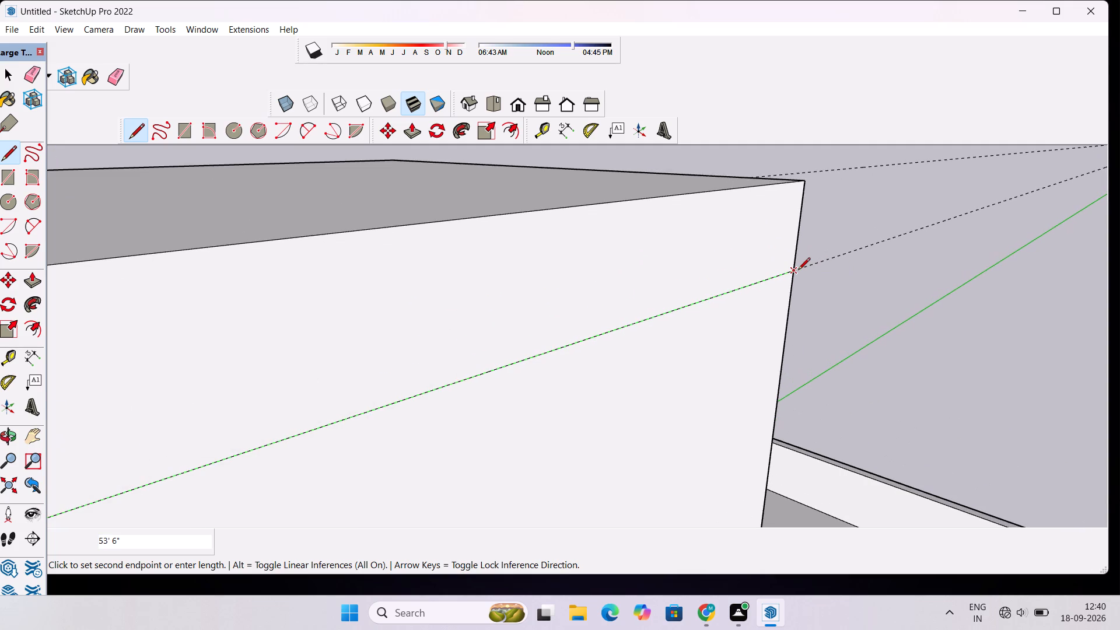
click(798, 271)
Erase the two dashed guide lines running past the rooftop block.
scroll(798, 271, down, 12)
scroll(792, 281, up, 1)
scroll(791, 262, down, 4)
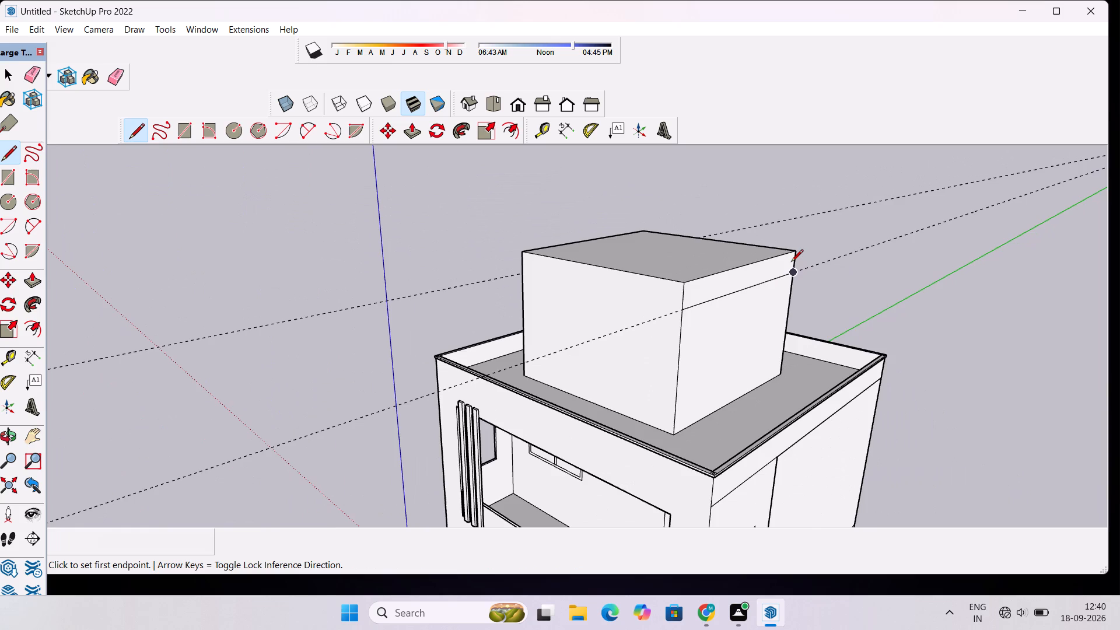
scroll(791, 262, up, 4)
key(o)
scroll(791, 262, down, 4)
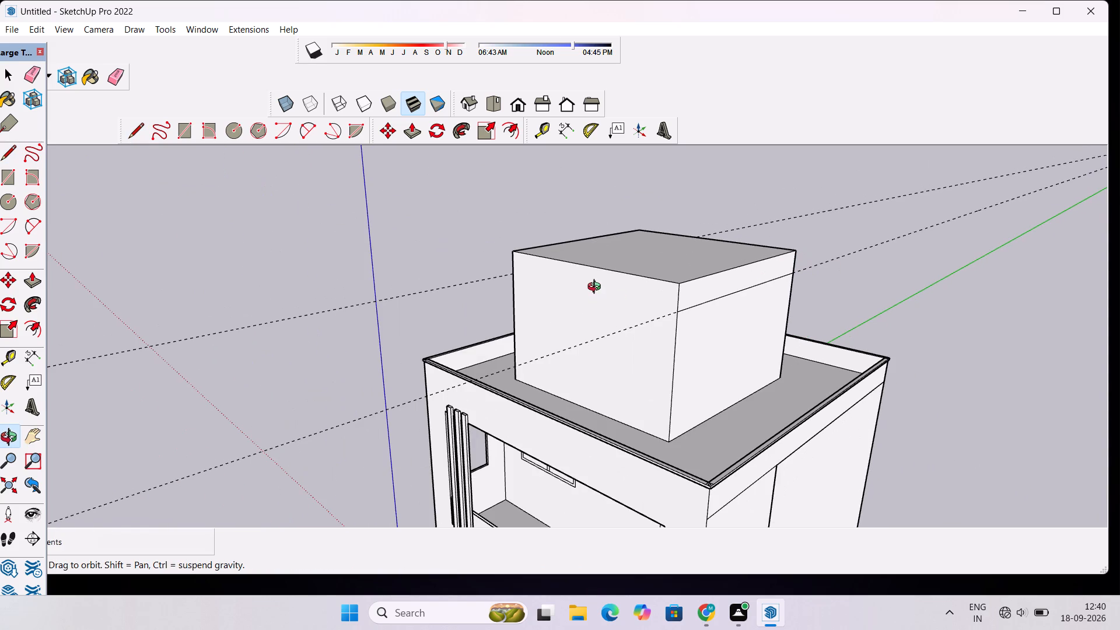
scroll(597, 288, down, 3)
drag(438, 333, 631, 442)
key(e)
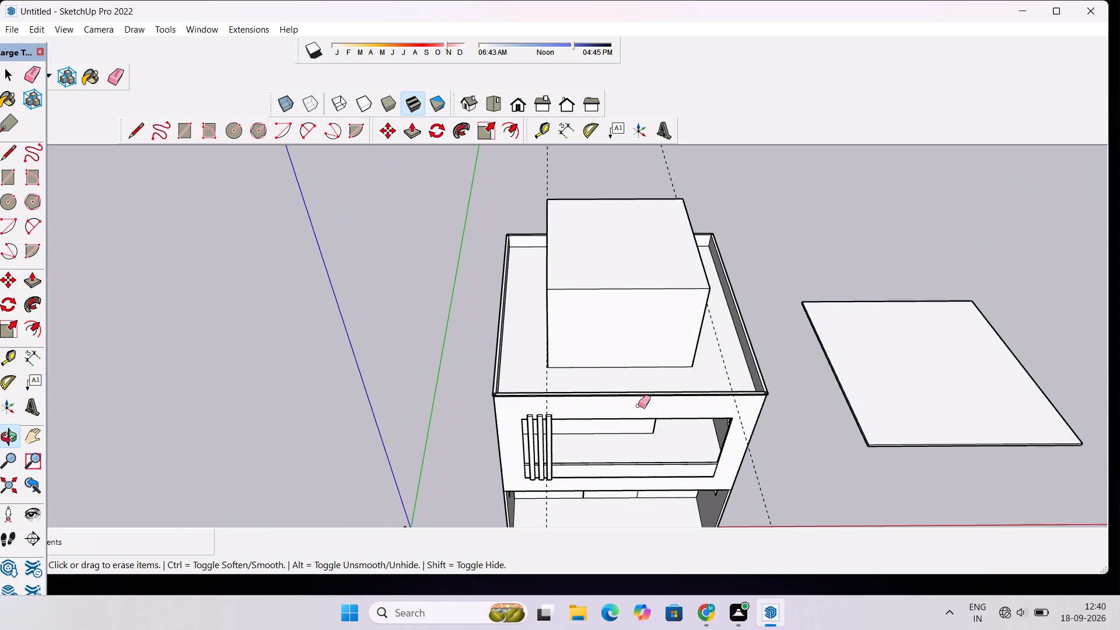
scroll(597, 277, down, 5)
drag(659, 168, 580, 190)
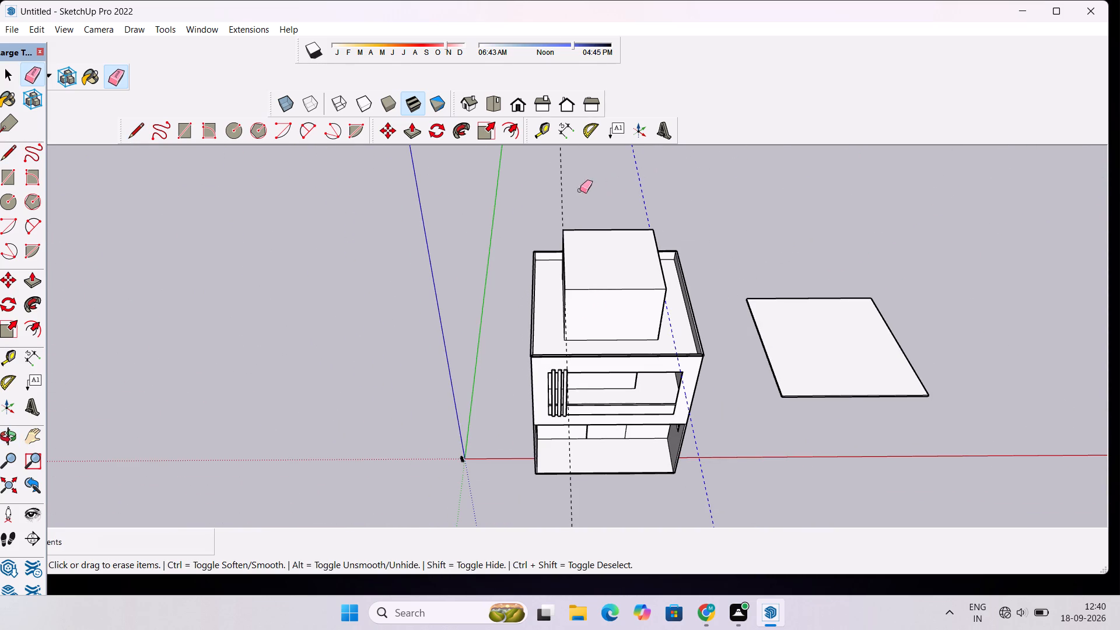
drag(580, 190, 549, 216)
scroll(606, 319, down, 1)
scroll(606, 319, up, 2)
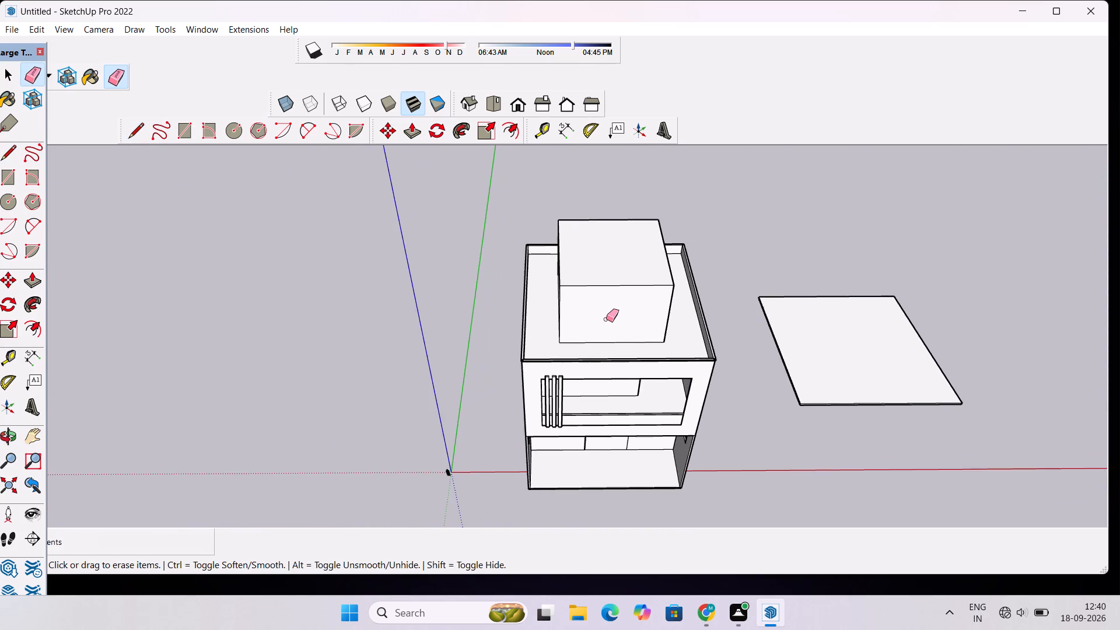
scroll(606, 319, up, 3)
Push/Pull the upper strip of the rooftop block's side face outward 5' to form an overhang.
key(o)
drag(731, 297, 563, 260)
drag(658, 264, 615, 292)
drag(639, 306, 619, 276)
scroll(610, 297, up, 2)
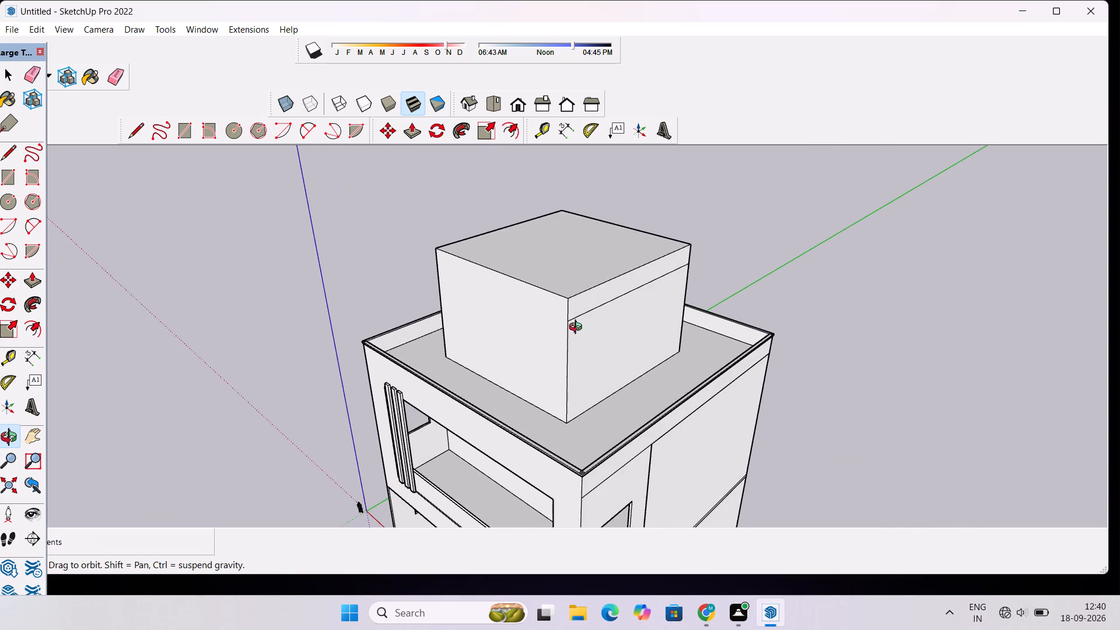
scroll(582, 318, up, 4)
drag(584, 321, 640, 310)
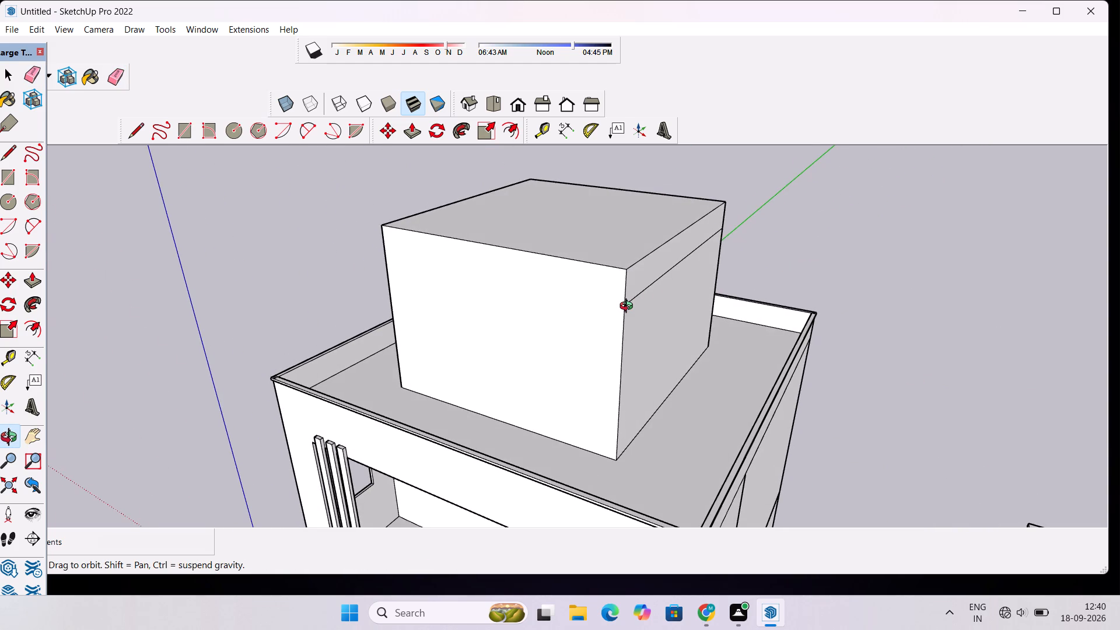
scroll(629, 307, up, 3)
drag(586, 334, 629, 293)
drag(629, 293, 665, 313)
shift+drag(665, 313, 612, 337)
drag(667, 323, 632, 318)
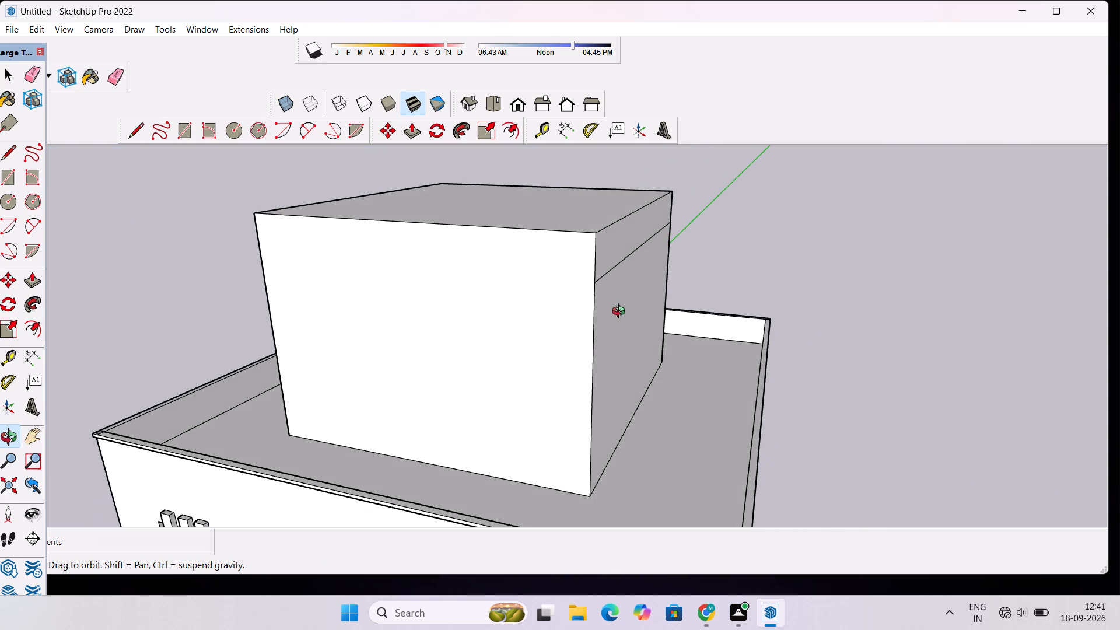
drag(618, 302, 608, 366)
scroll(608, 359, up, 2)
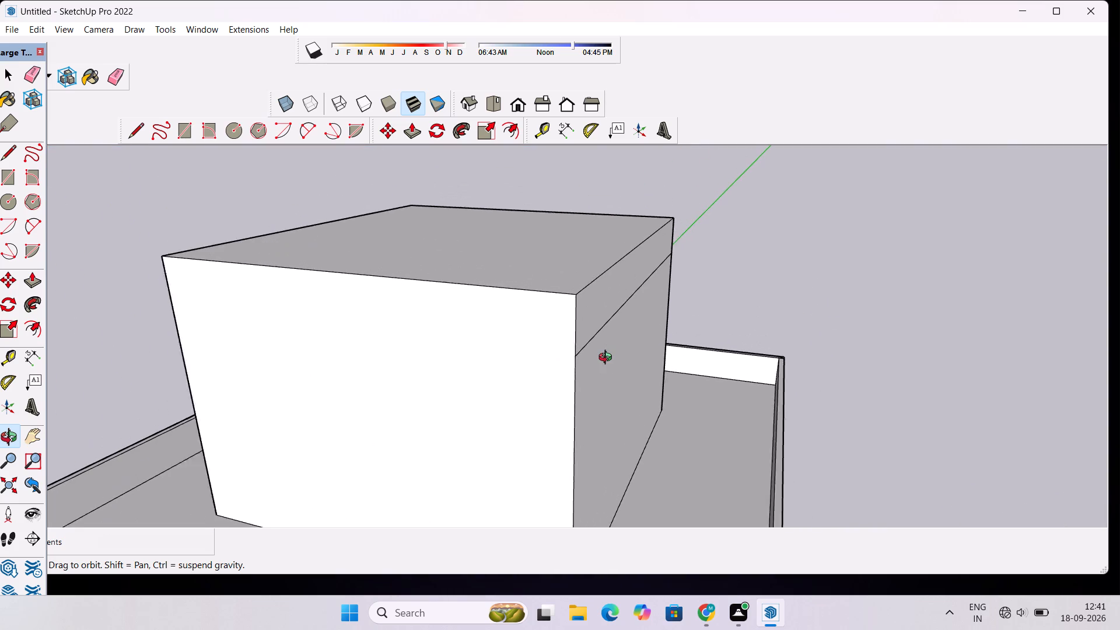
scroll(608, 359, up, 1)
drag(592, 358, 635, 385)
drag(626, 374, 591, 351)
key(p)
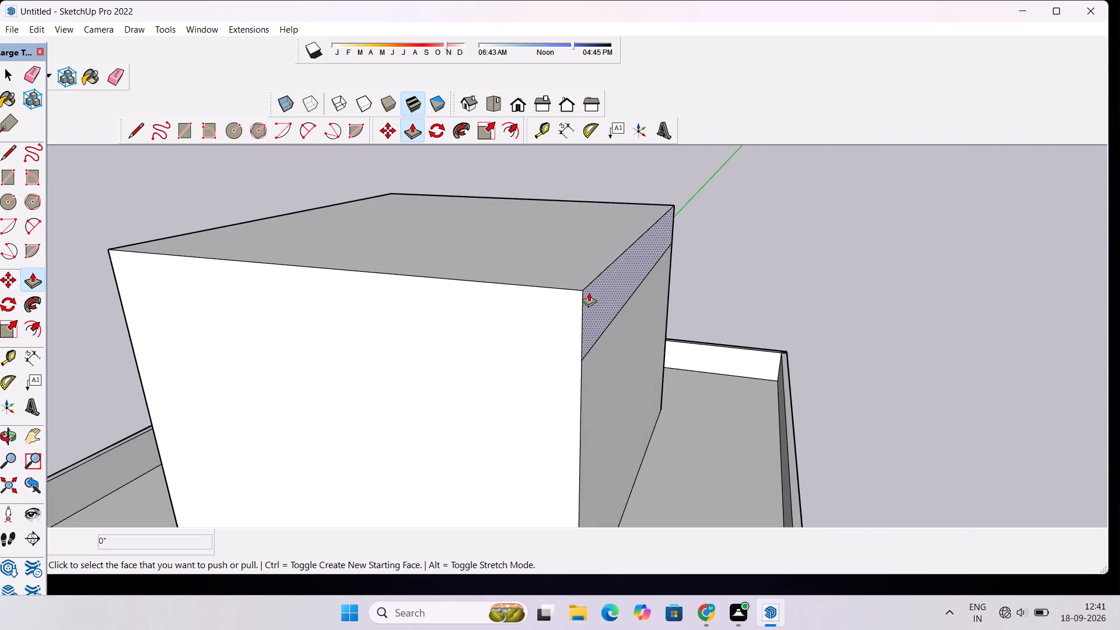
click(588, 295)
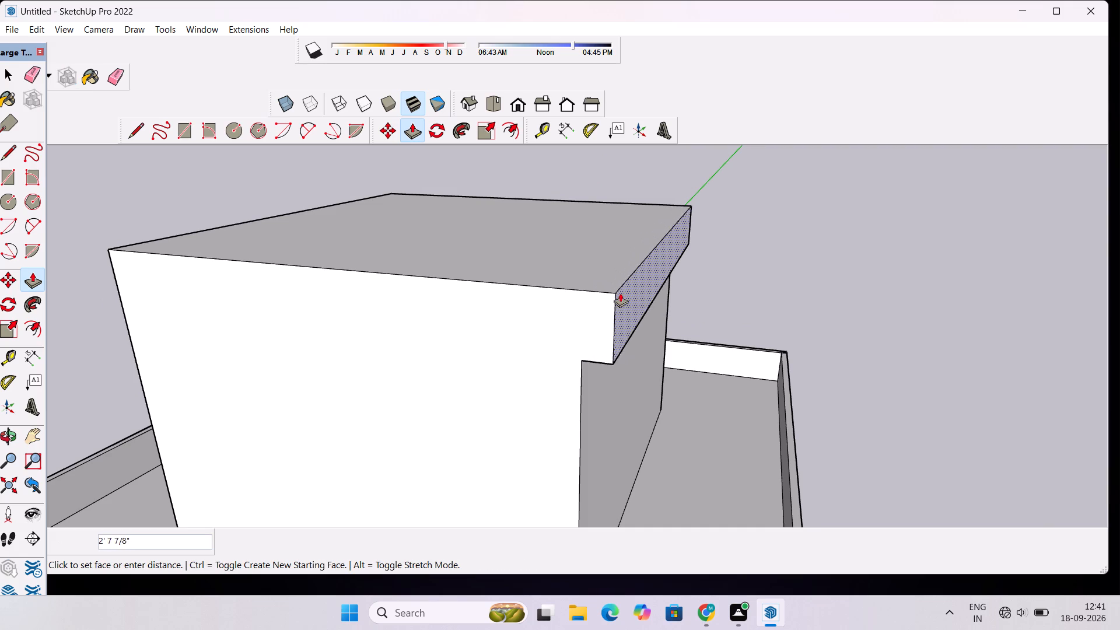
scroll(635, 292, down, 2)
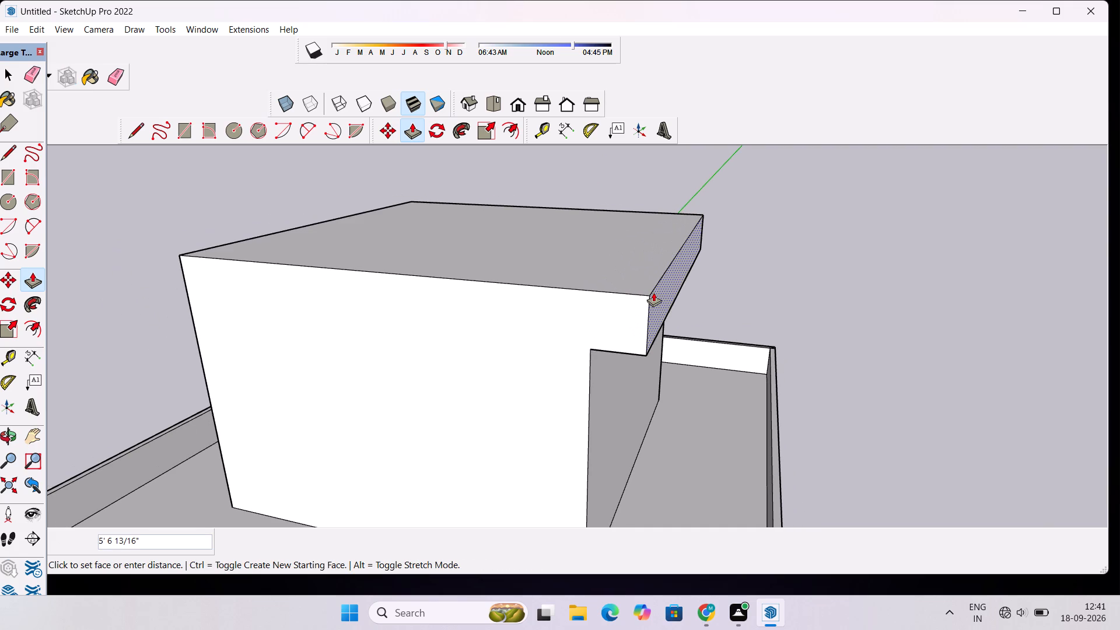
text(5')
key(Return)
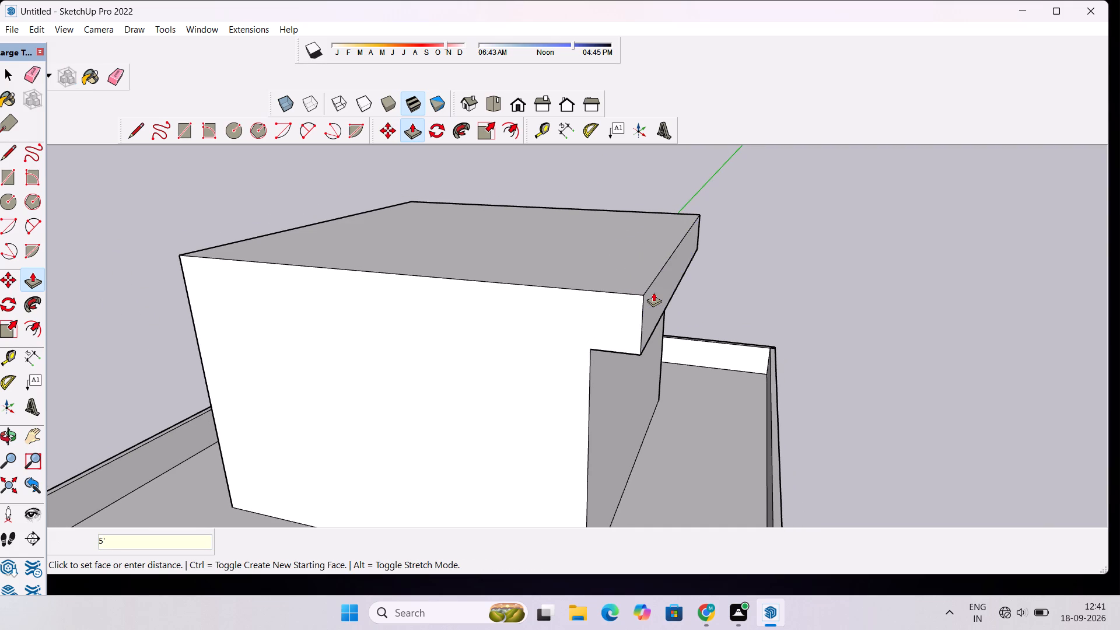
Push/Pull the upper strip on the opposite side face of the rooftop block outward 5' to match the existing overhang.
scroll(654, 292, down, 8)
key(o)
drag(379, 339, 559, 344)
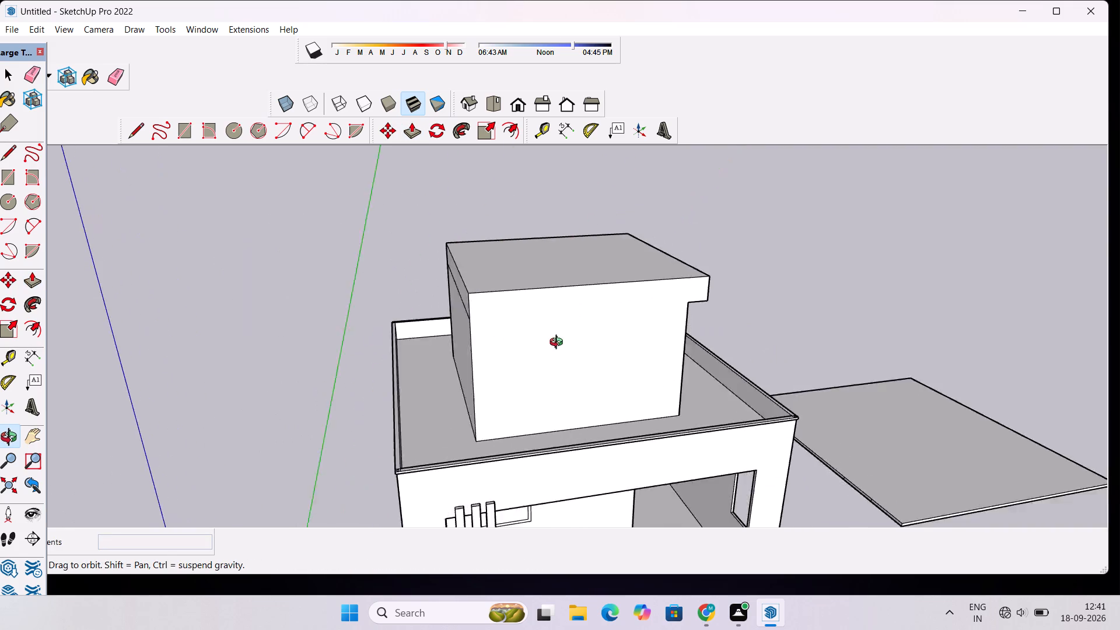
drag(559, 344, 675, 342)
scroll(534, 309, up, 4)
shift+drag(541, 306, 498, 358)
scroll(498, 355, up, 2)
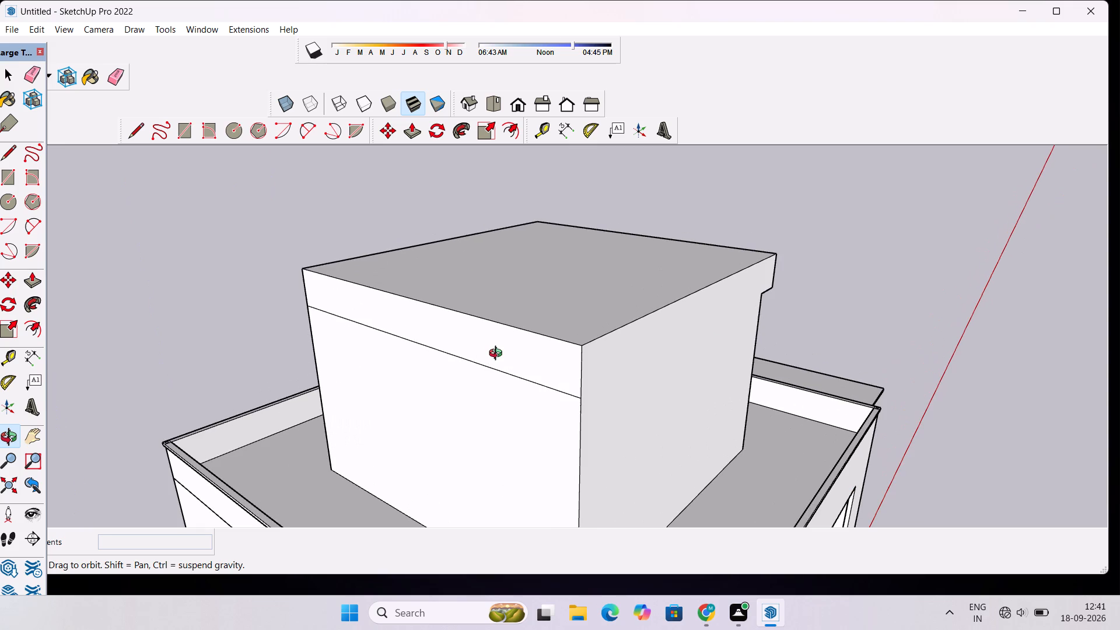
key(p)
click(520, 341)
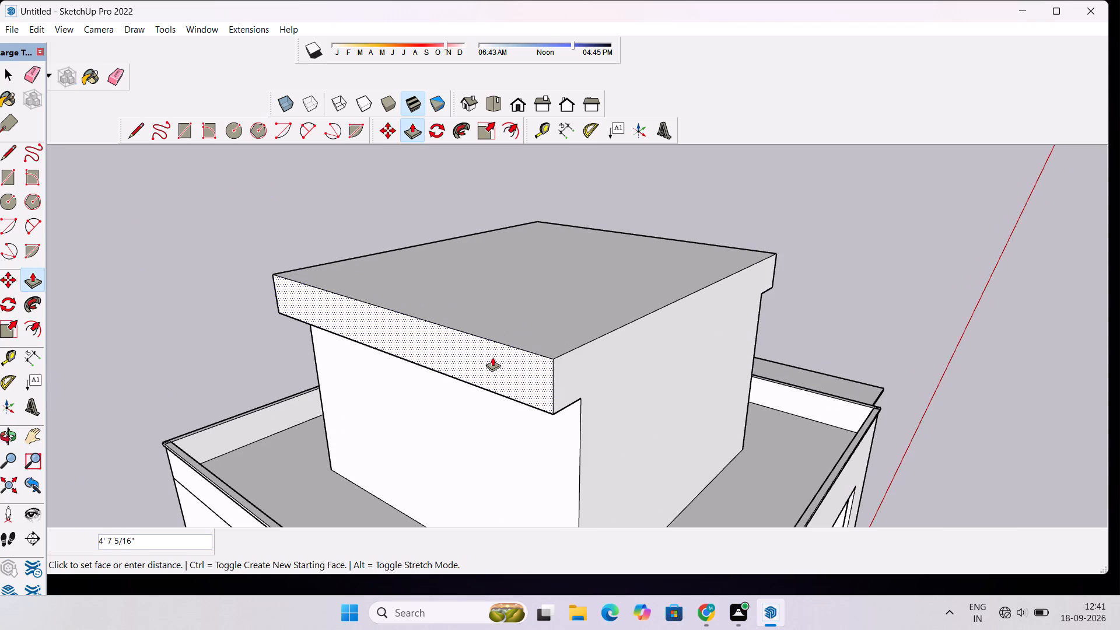
text(5')
key(Return)
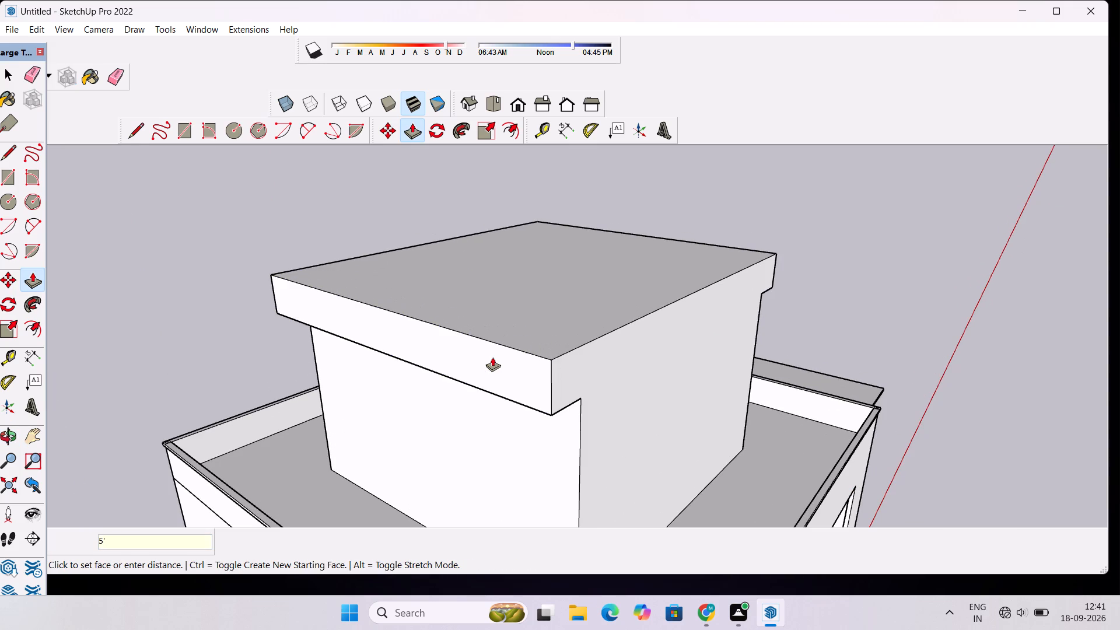
Examine the rooftop block and its two side overhangs from several sides and heights.
scroll(457, 296, down, 4)
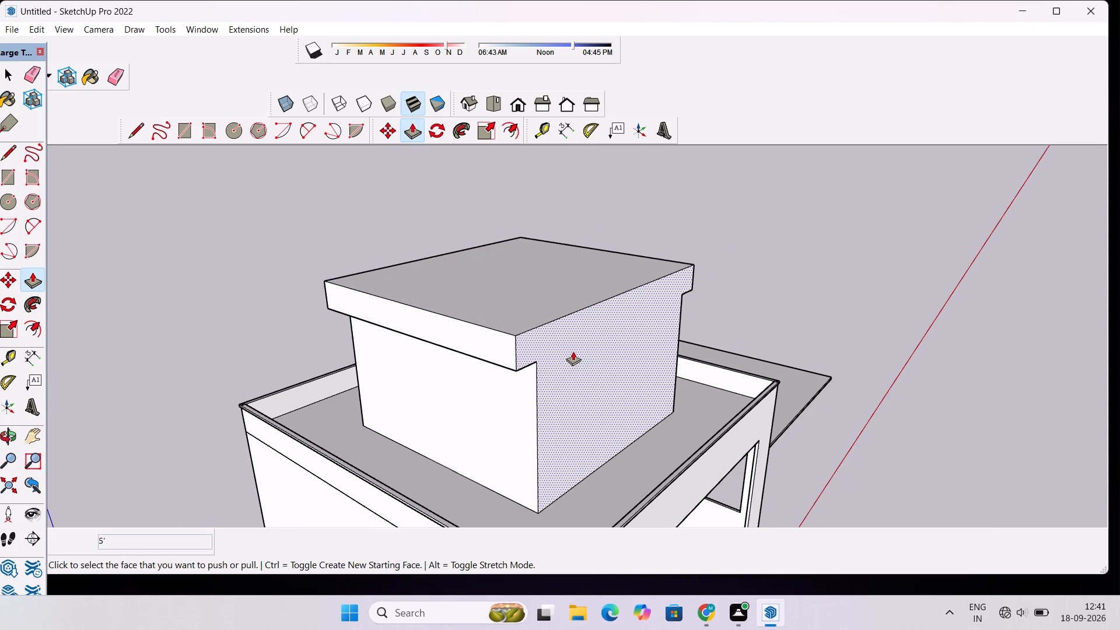
key(o)
drag(580, 370, 443, 377)
scroll(439, 377, down, 3)
drag(473, 380, 388, 432)
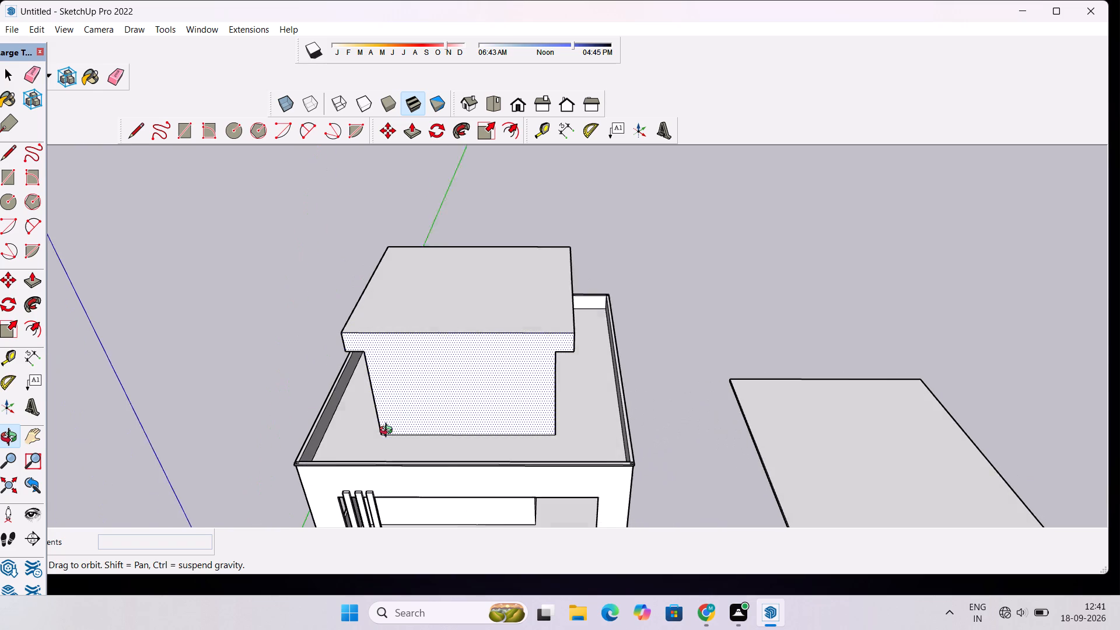
drag(388, 432, 387, 433)
scroll(421, 310, up, 1)
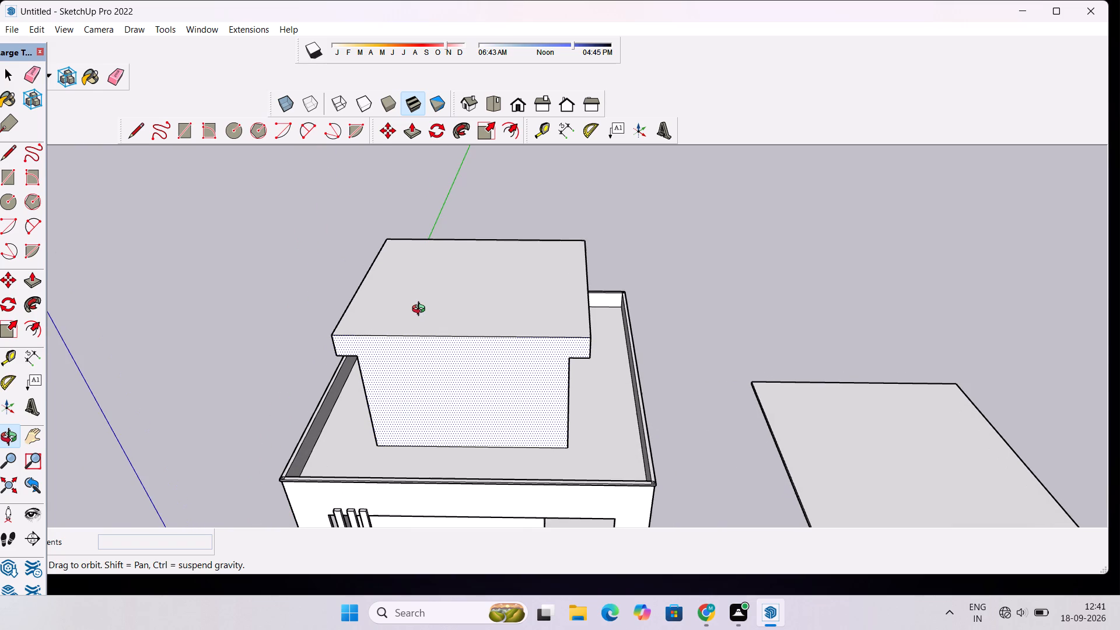
scroll(421, 310, up, 4)
scroll(421, 310, down, 6)
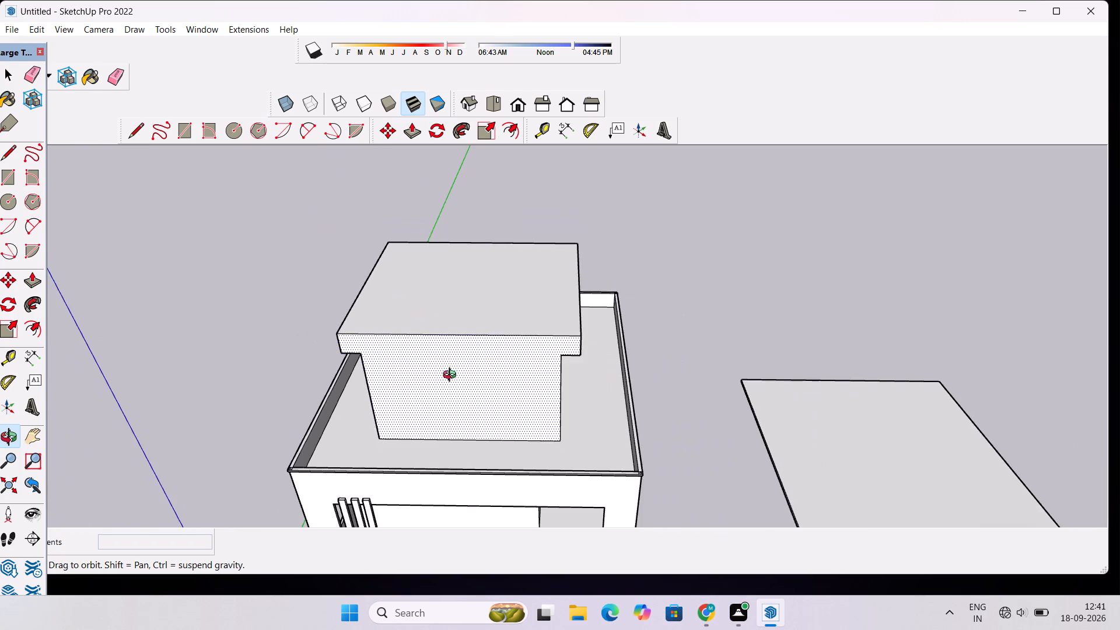
drag(440, 423, 456, 285)
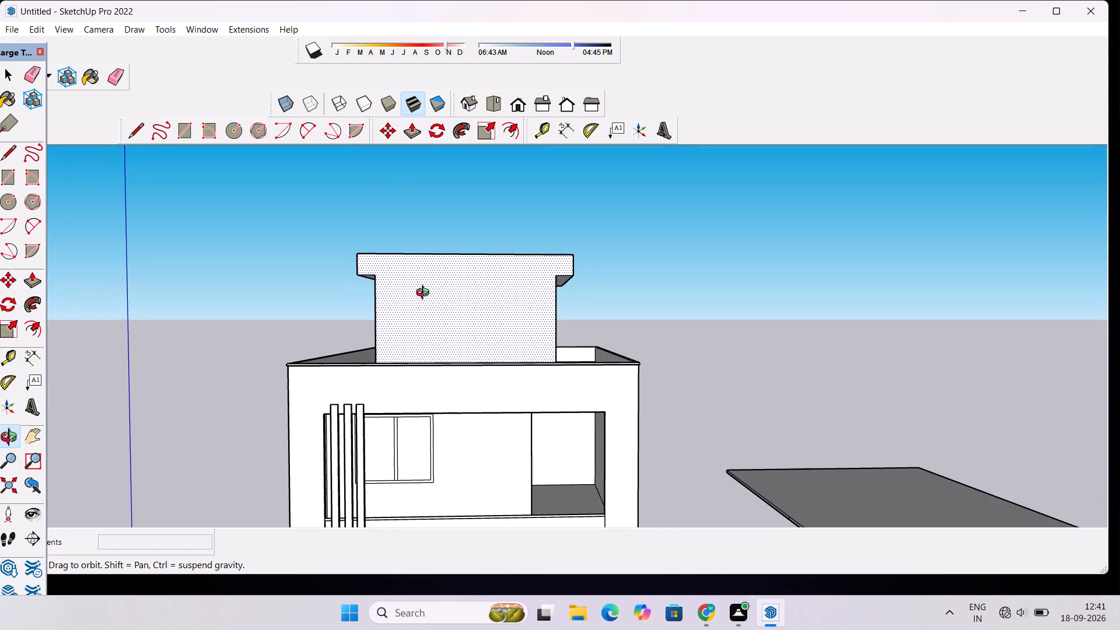
drag(414, 299, 852, 292)
drag(499, 317, 713, 351)
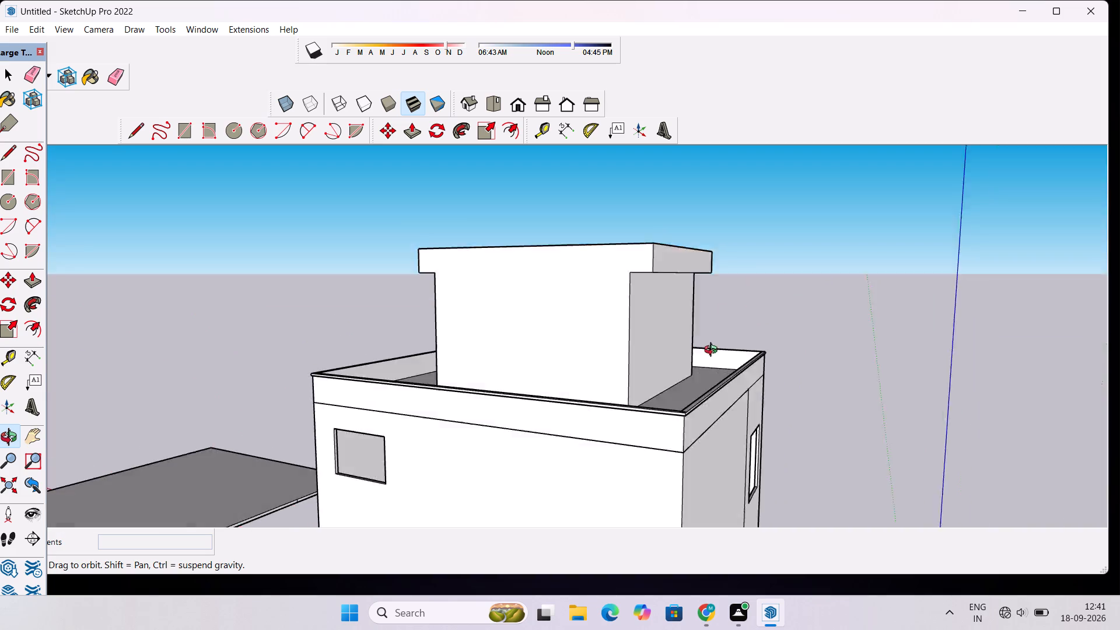
drag(713, 351, 727, 387)
scroll(619, 311, down, 4)
drag(695, 276, 177, 335)
scroll(187, 317, down, 6)
drag(484, 331, 317, 345)
scroll(363, 236, up, 10)
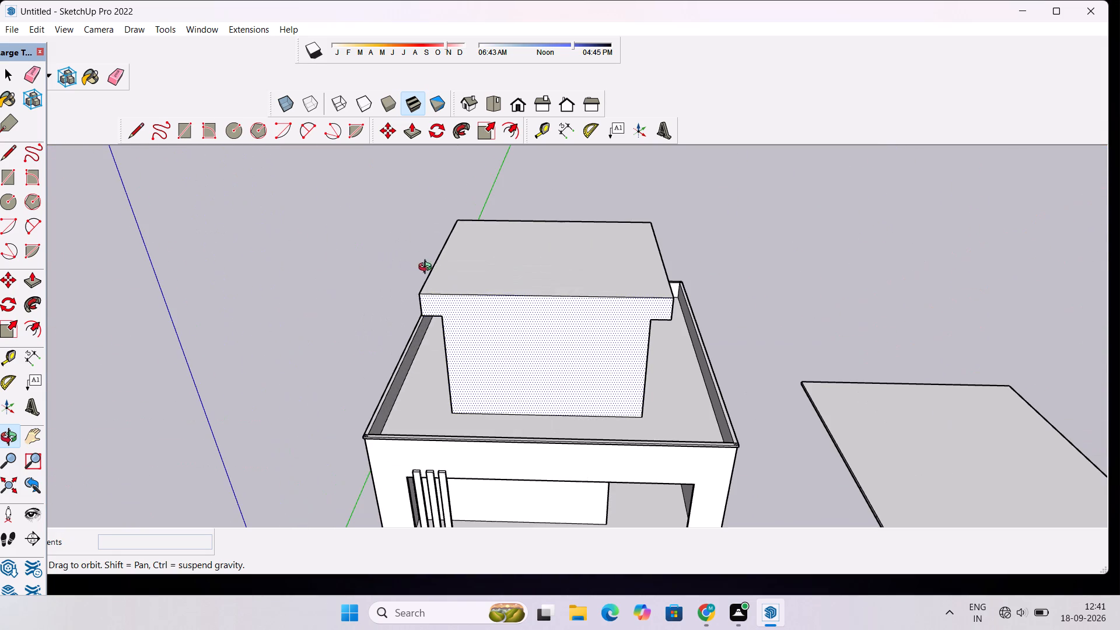
drag(444, 314, 437, 278)
scroll(442, 278, up, 4)
drag(508, 369, 504, 332)
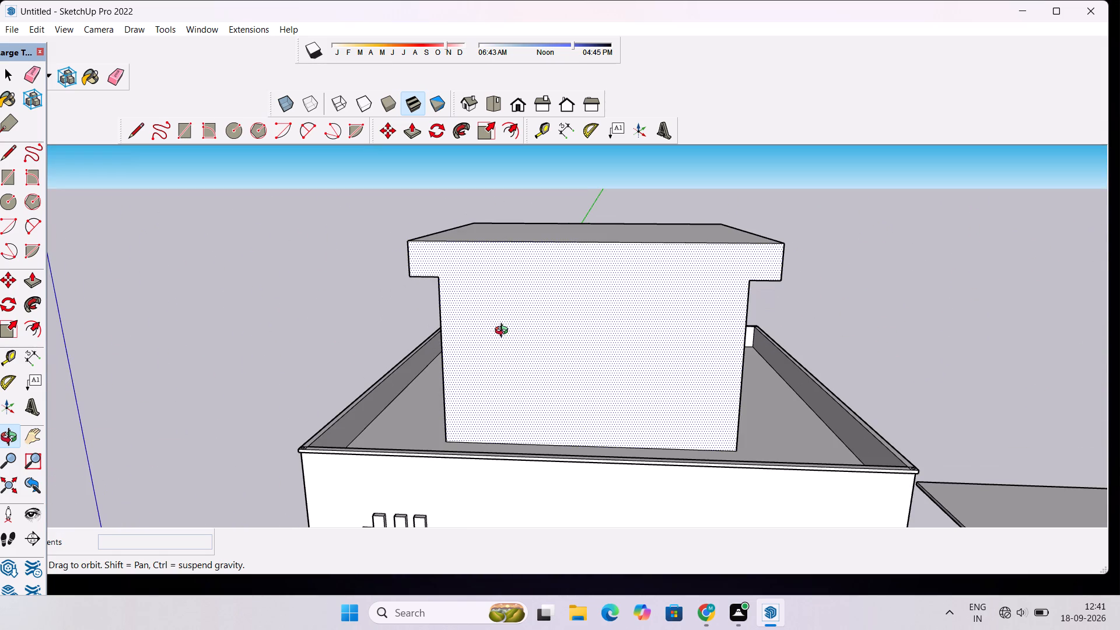
scroll(504, 337, up, 1)
drag(504, 337, 427, 320)
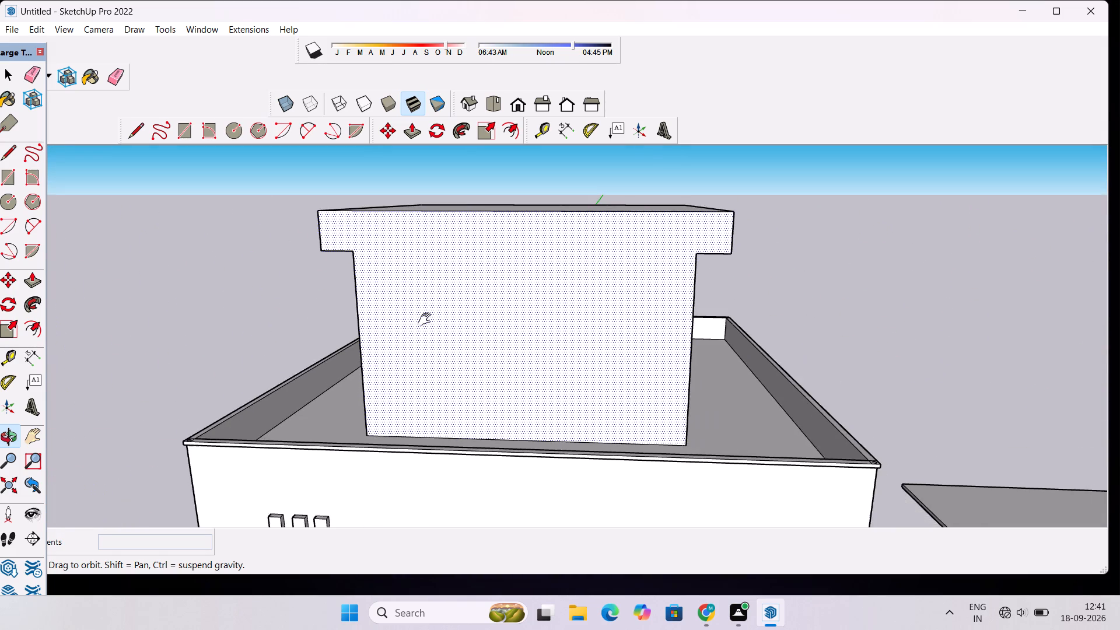
scroll(426, 319, down, 3)
drag(438, 372, 439, 380)
key(space)
scroll(786, 316, up, 1)
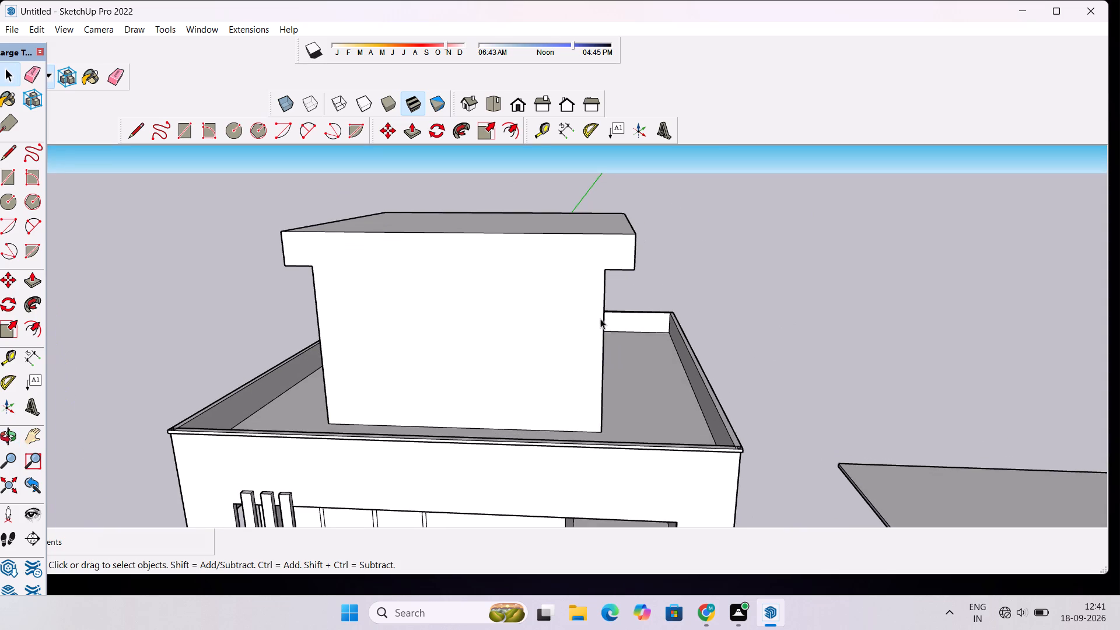
scroll(595, 318, down, 1)
Draw a window rectangle about 19' 6" wide and 22' 5" high on the rooftop block's face above the three vertical fins.
key(o)
drag(568, 316, 566, 346)
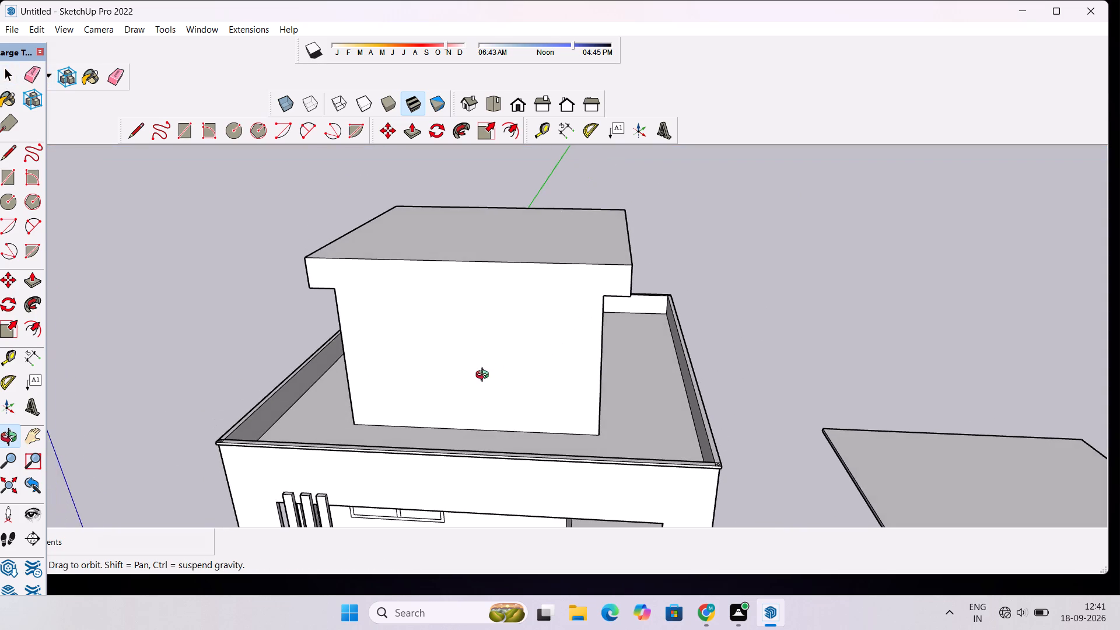
shift+drag(485, 376, 534, 363)
shift+drag(514, 361, 553, 377)
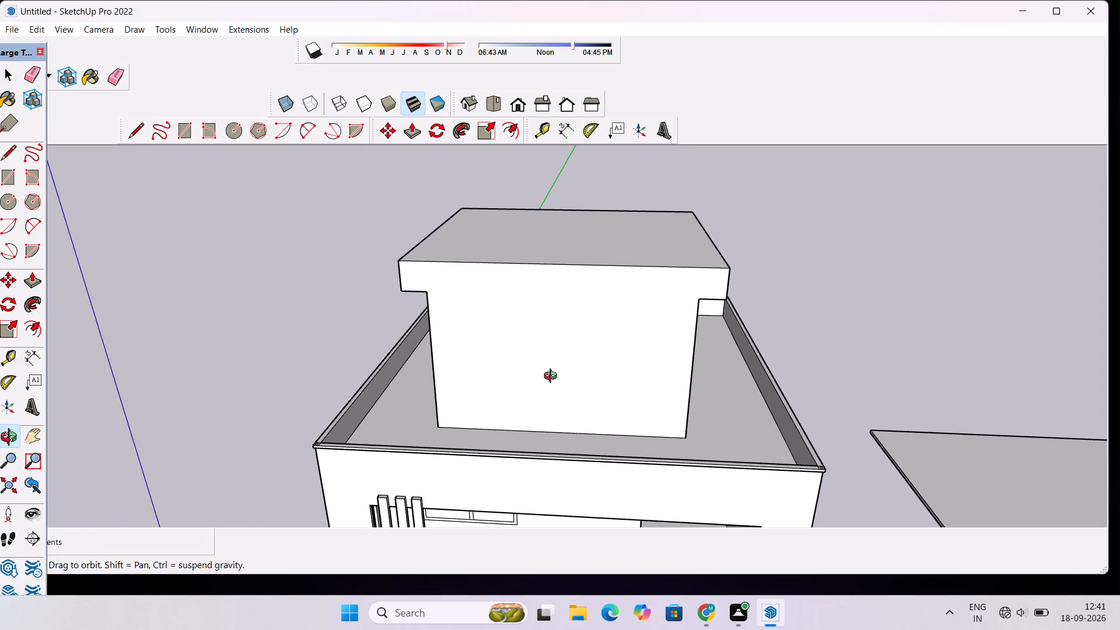
key(r)
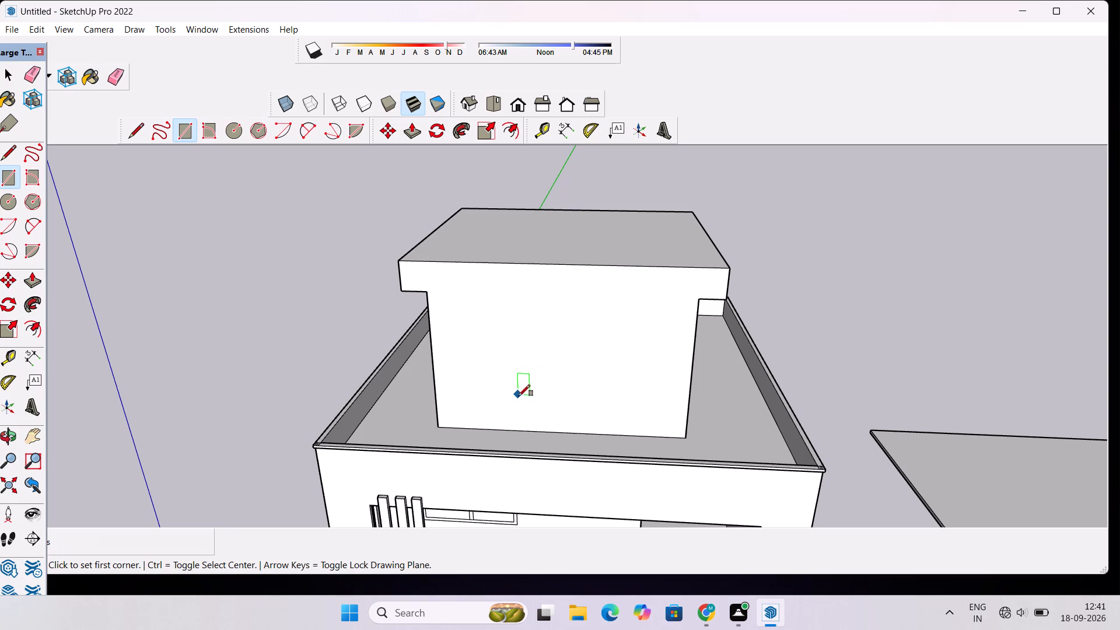
click(519, 400)
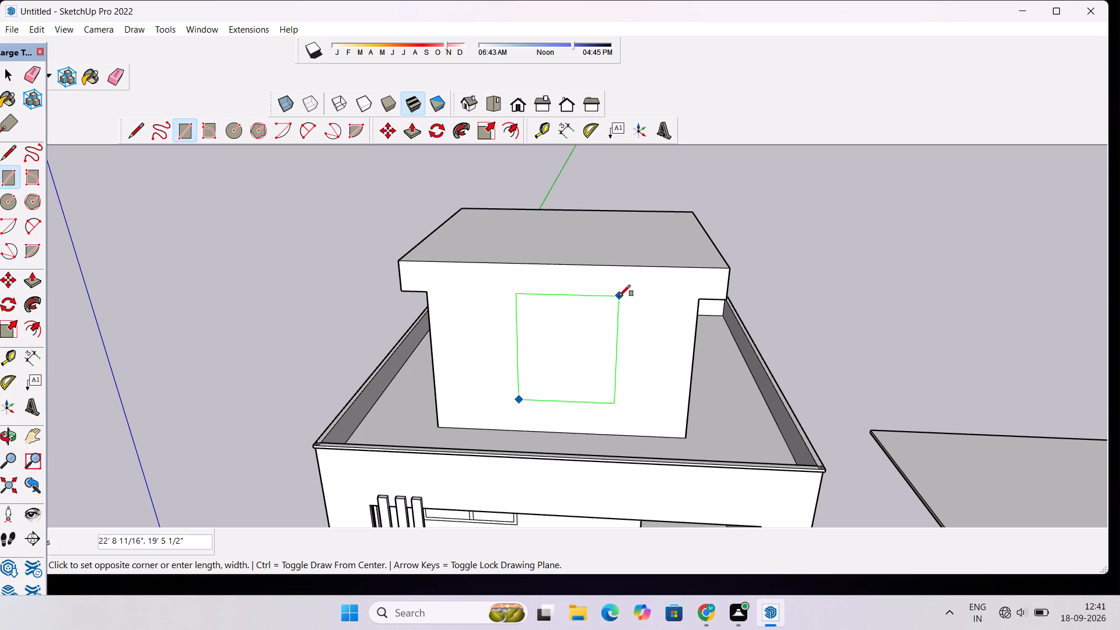
click(619, 298)
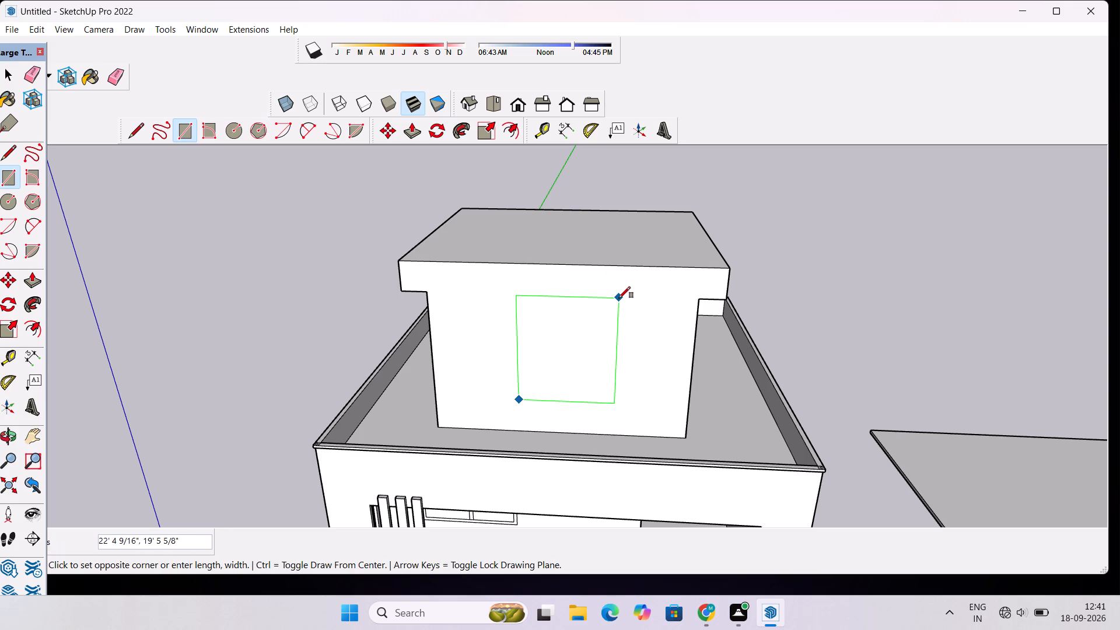
Offset the window rectangle inward by about 1' 3" to outline the window frame.
scroll(838, 339, up, 4)
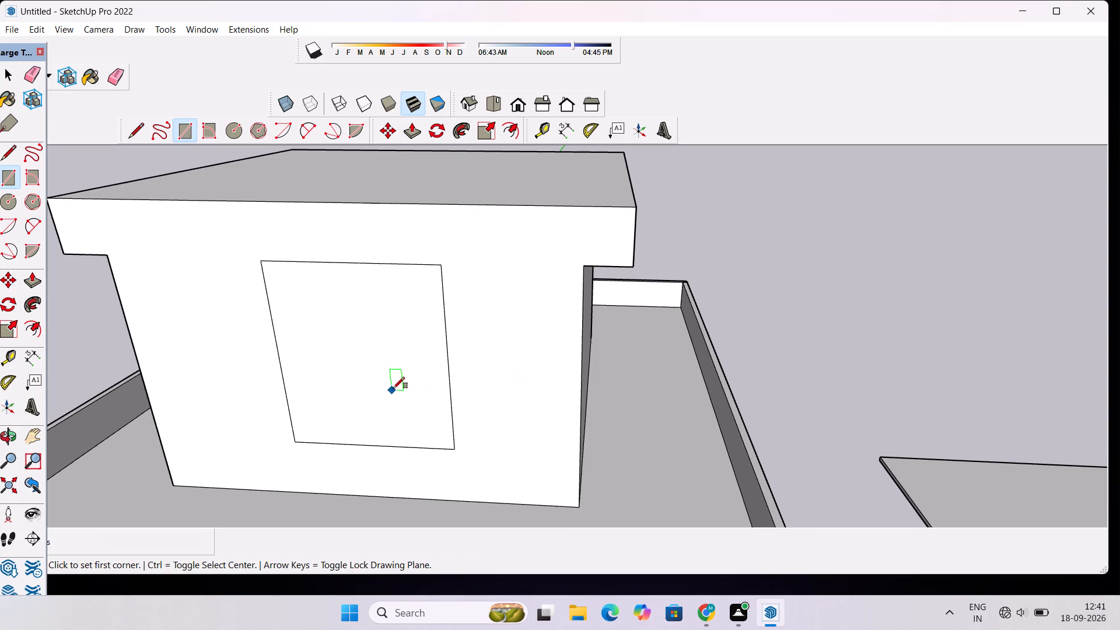
key(o)
scroll(407, 379, down, 3)
drag(344, 411, 414, 365)
shift+drag(418, 365, 449, 365)
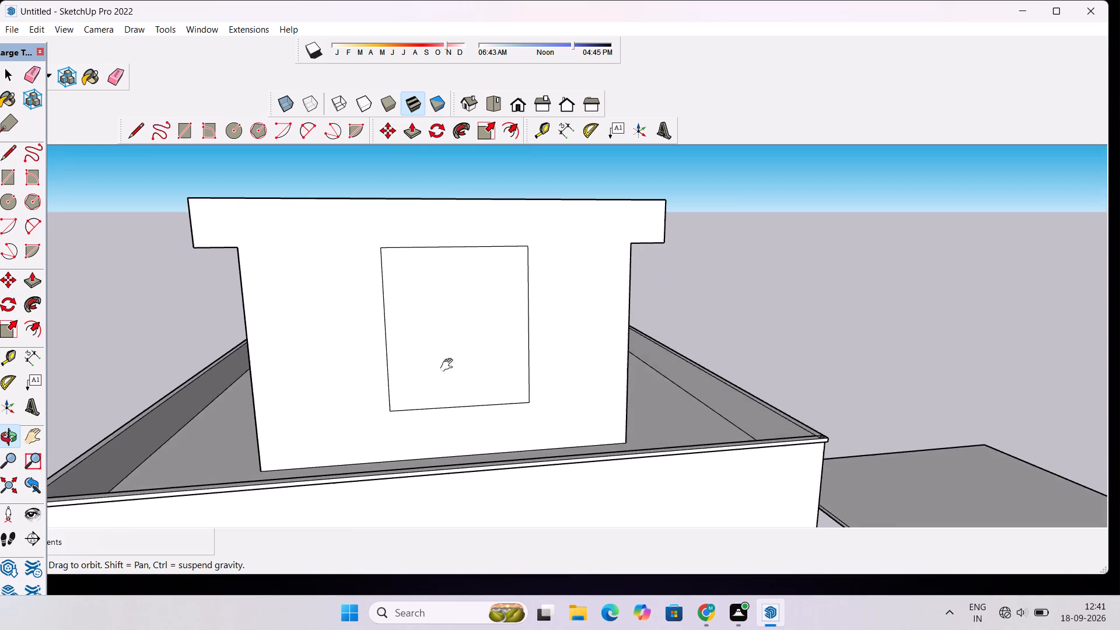
shift+drag(449, 365, 504, 365)
scroll(504, 365, down, 3)
drag(538, 373, 503, 387)
scroll(500, 380, up, 2)
shift+click(505, 369)
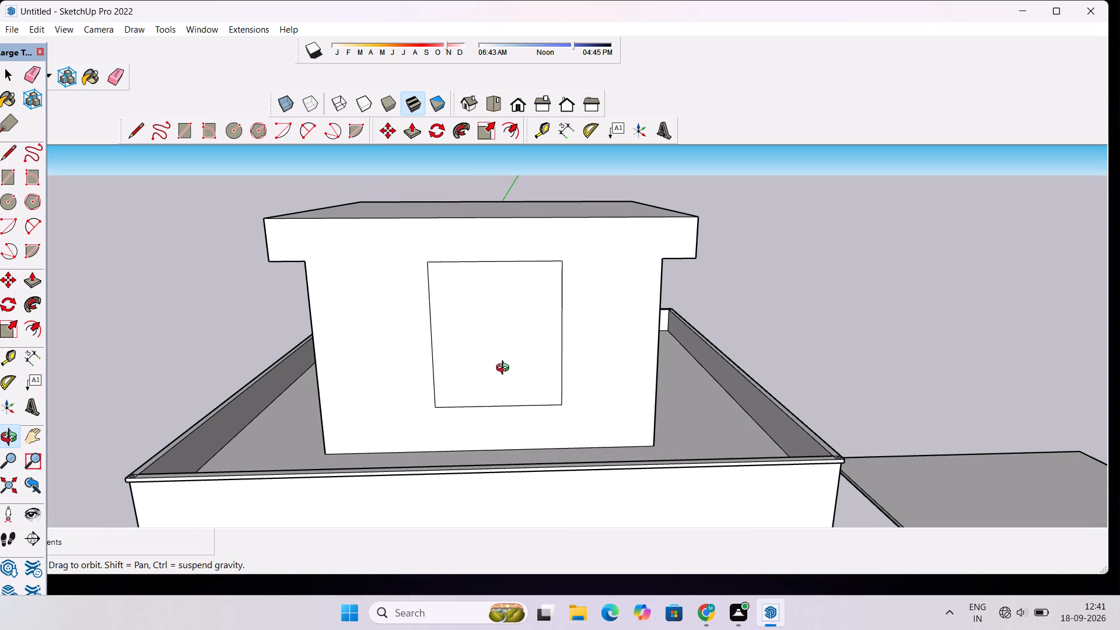
drag(527, 379, 516, 386)
scroll(513, 387, up, 1)
shift+click(513, 387)
text(of)
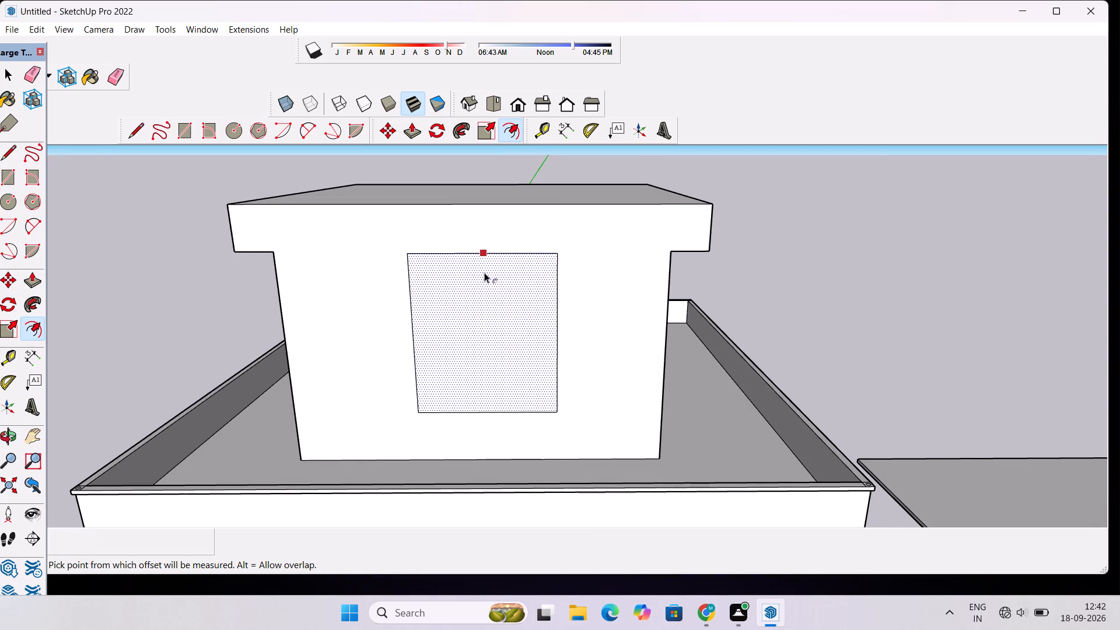
click(484, 272)
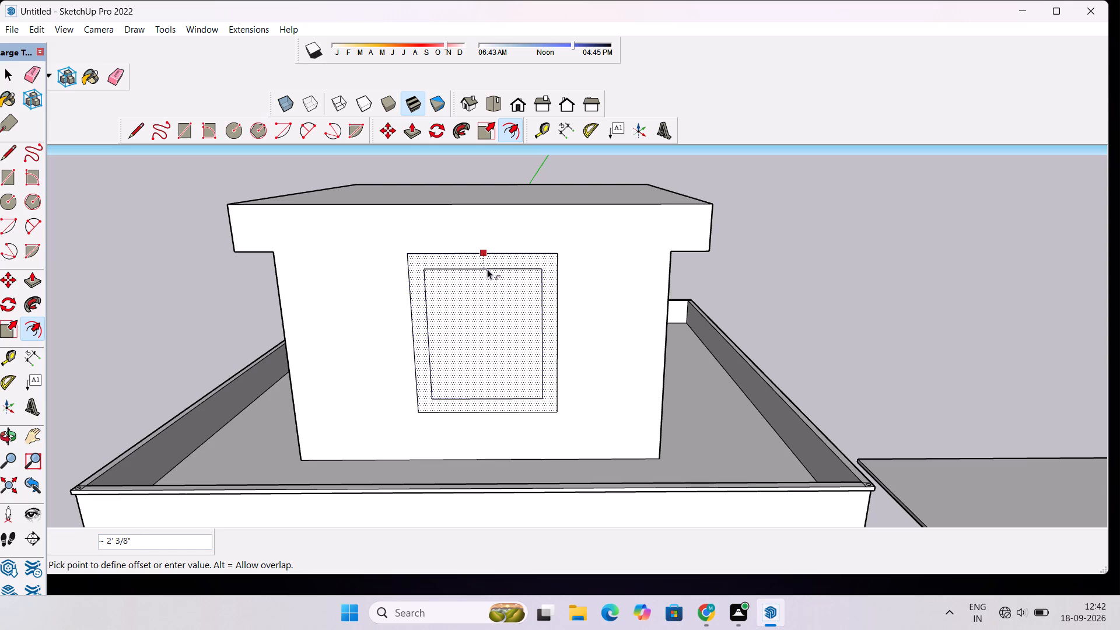
scroll(487, 269, up, 4)
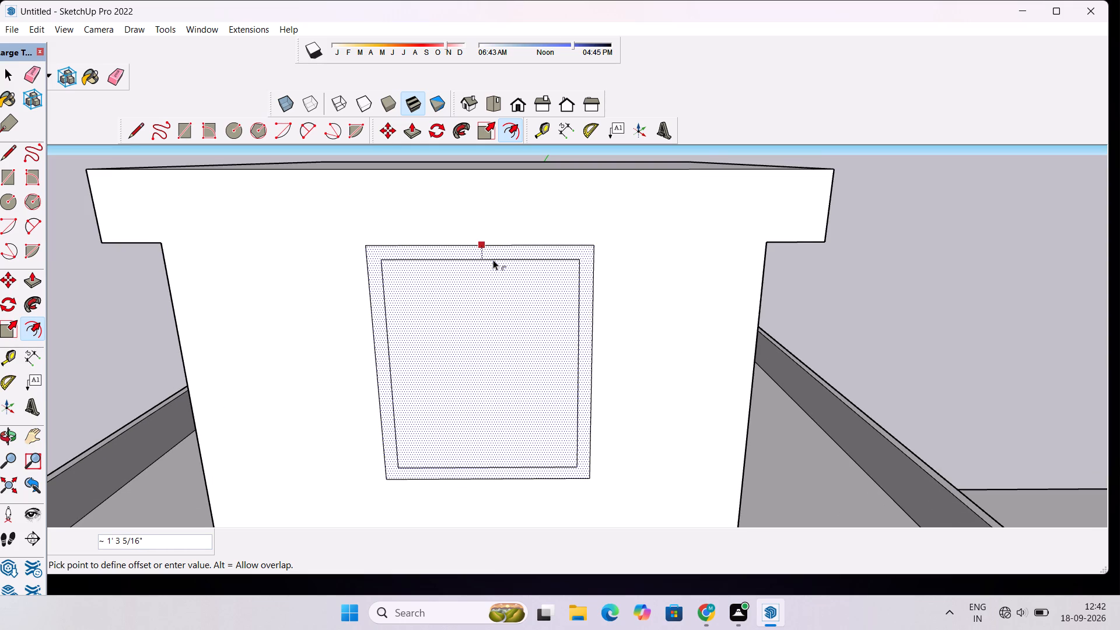
click(493, 260)
Draw a vertical line about 19' 11" long from the midpoint of the inner frame's bottom edge to its top edge.
key(l)
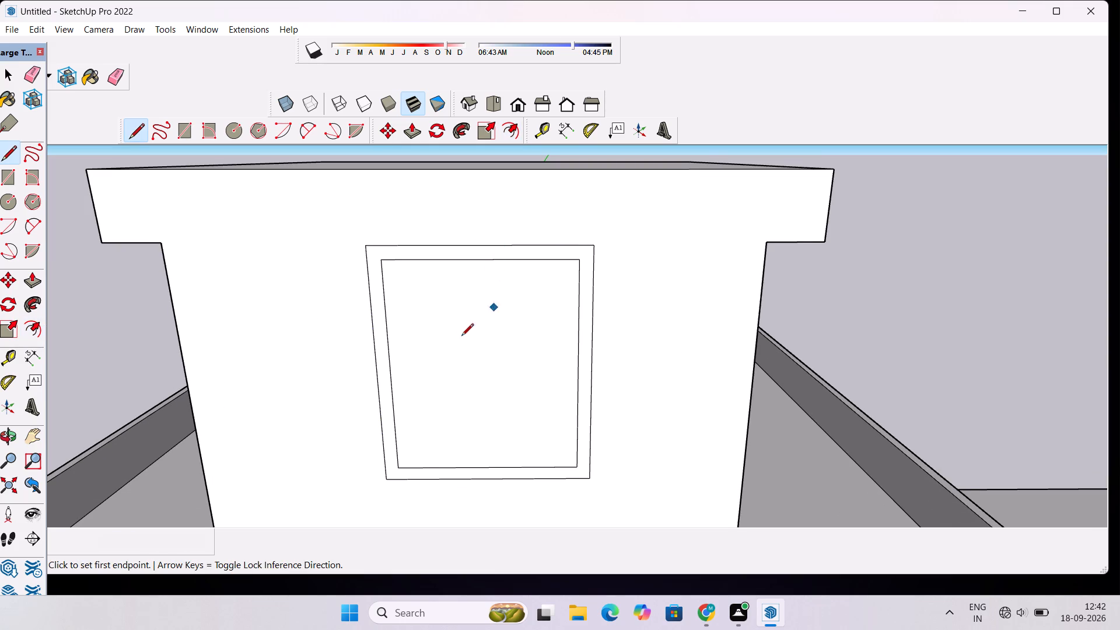
scroll(455, 340, down, 1)
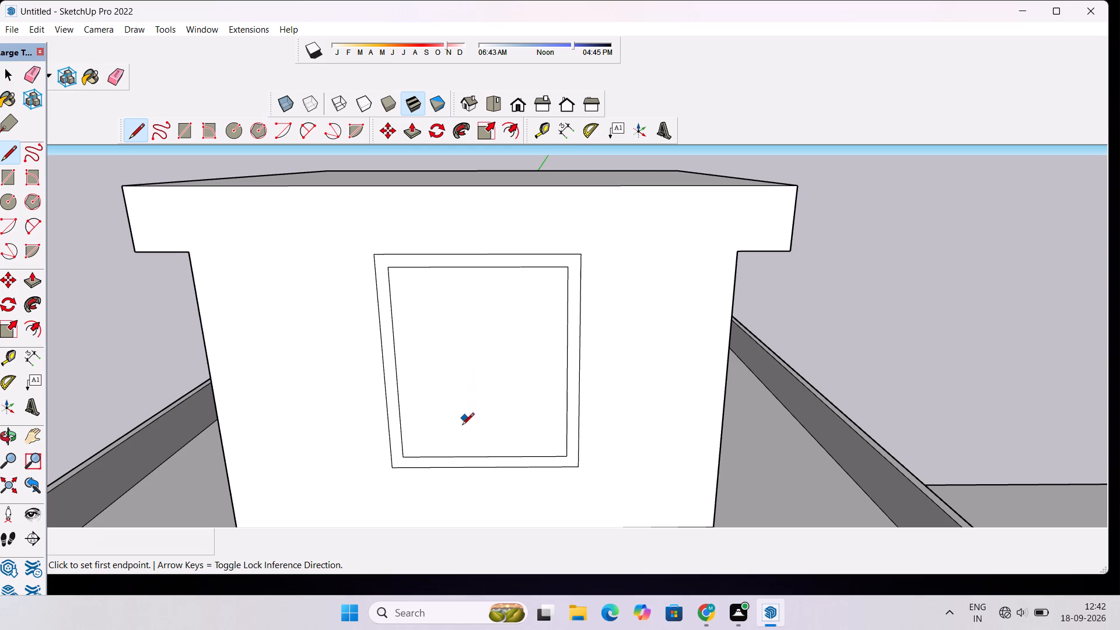
scroll(446, 454, up, 4)
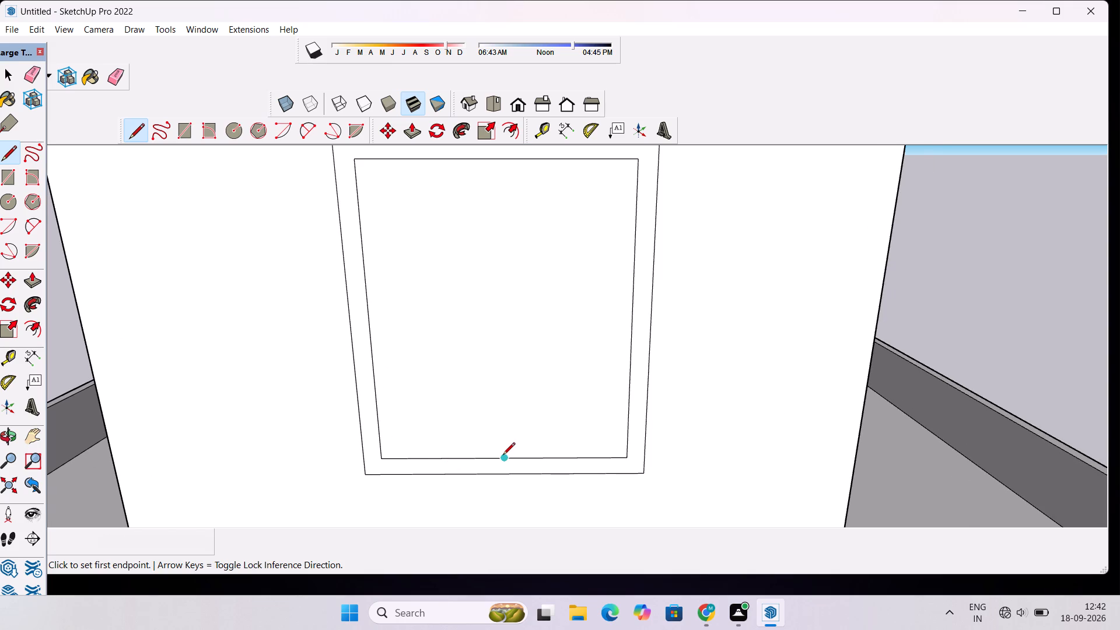
click(504, 456)
scroll(503, 254, down, 2)
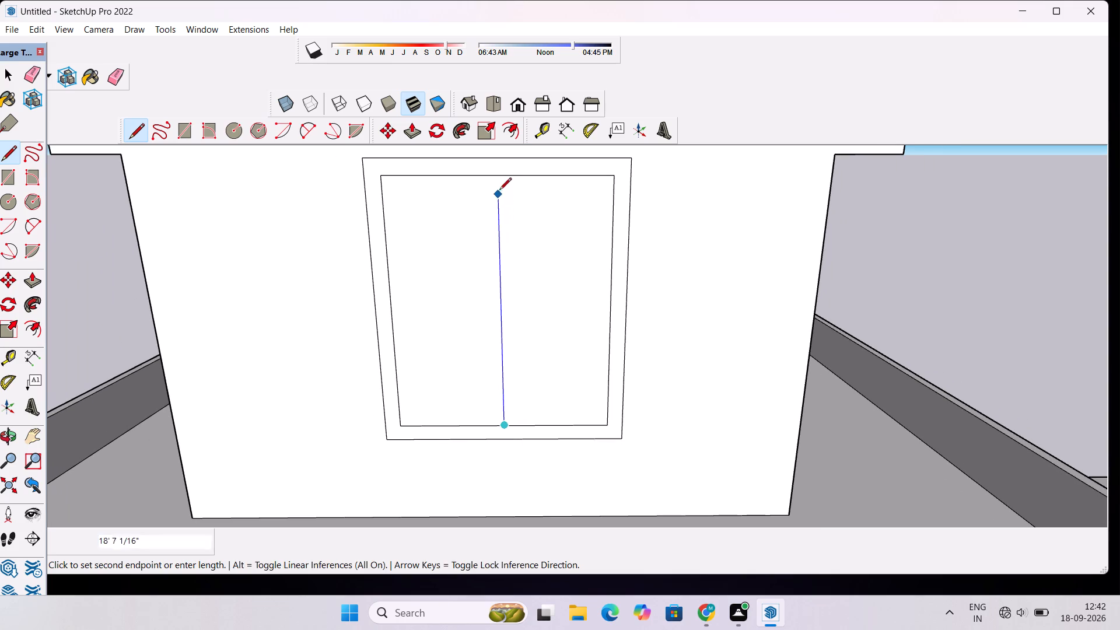
click(499, 175)
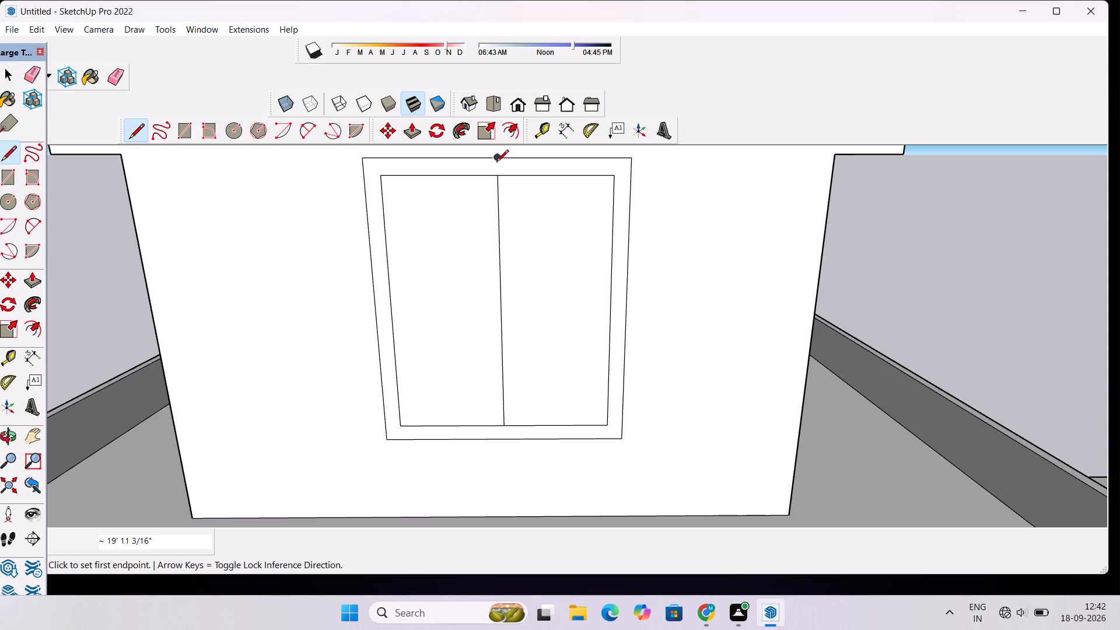
Draw a second vertical line close beside the centre line, from the inner frame's top edge to its bottom edge, to form a mullion.
scroll(518, 184, down, 4)
scroll(515, 248, up, 2)
scroll(511, 198, down, 5)
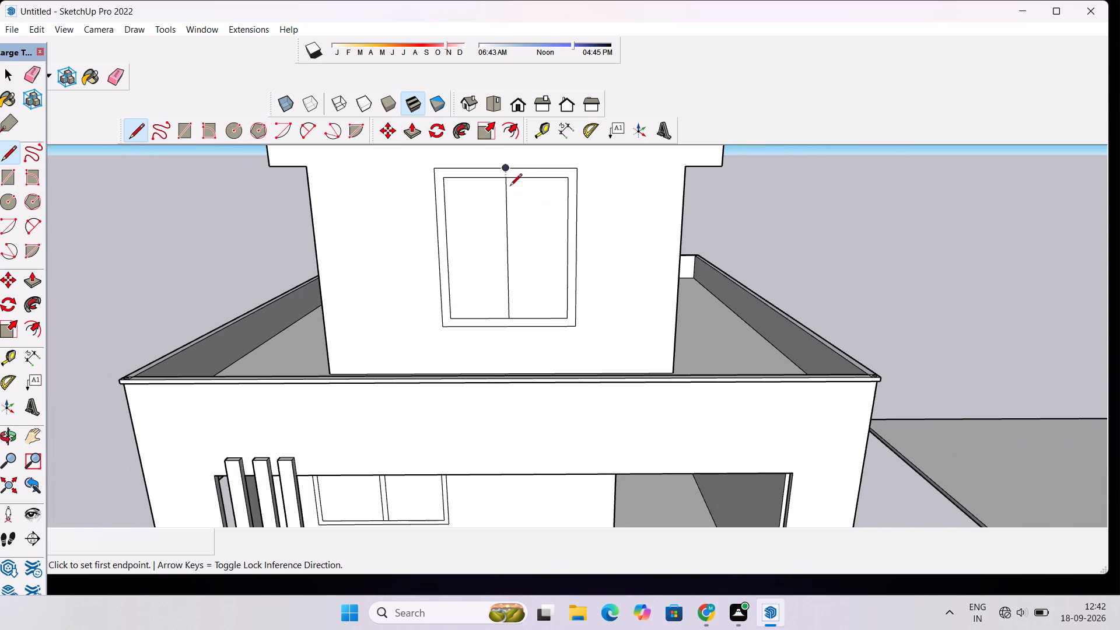
scroll(508, 170, up, 11)
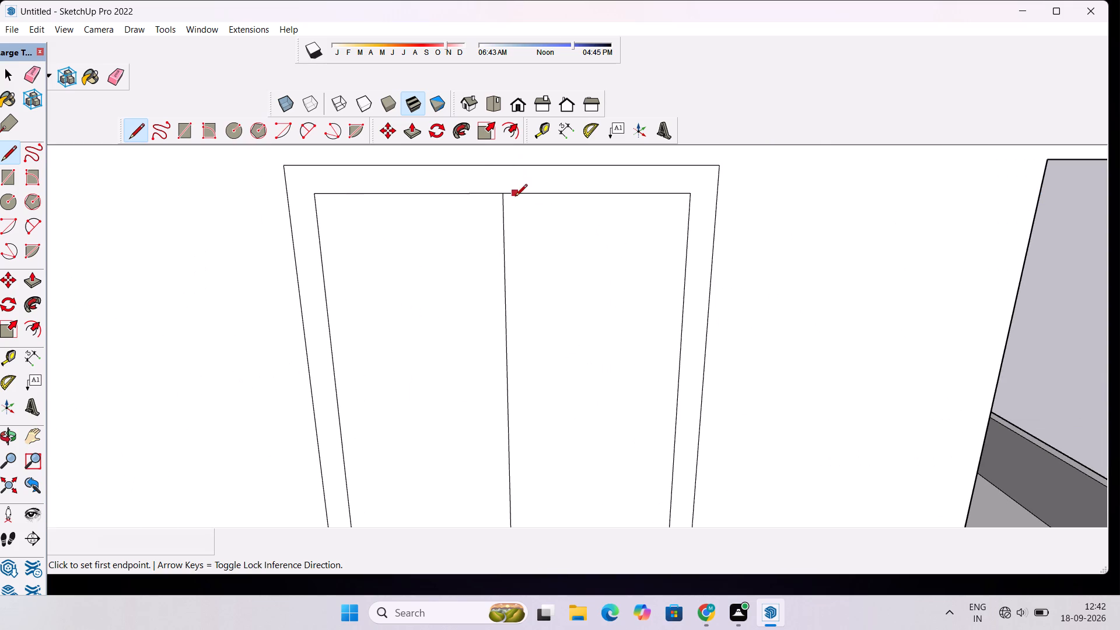
scroll(515, 197, up, 3)
click(517, 192)
scroll(524, 216, down, 10)
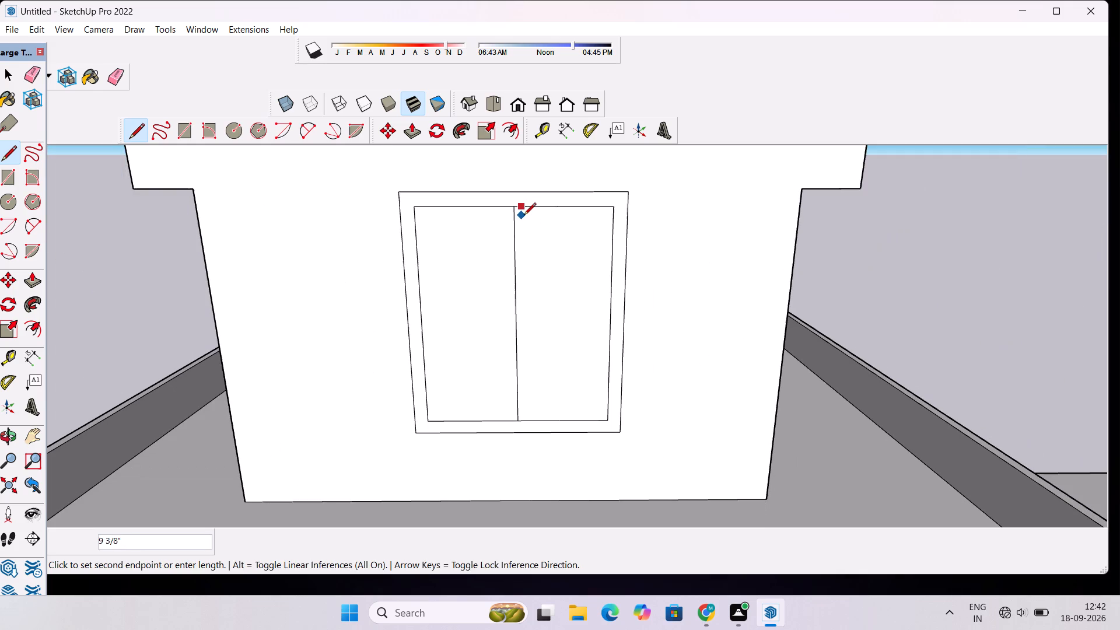
scroll(530, 423, up, 9)
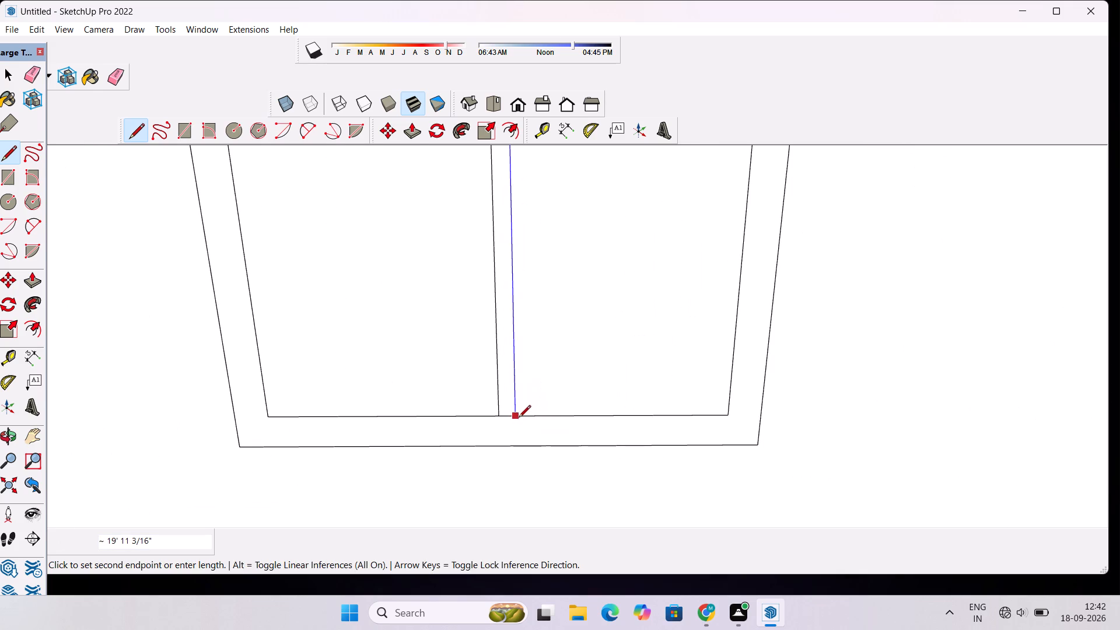
click(517, 416)
key(space)
scroll(517, 416, down, 3)
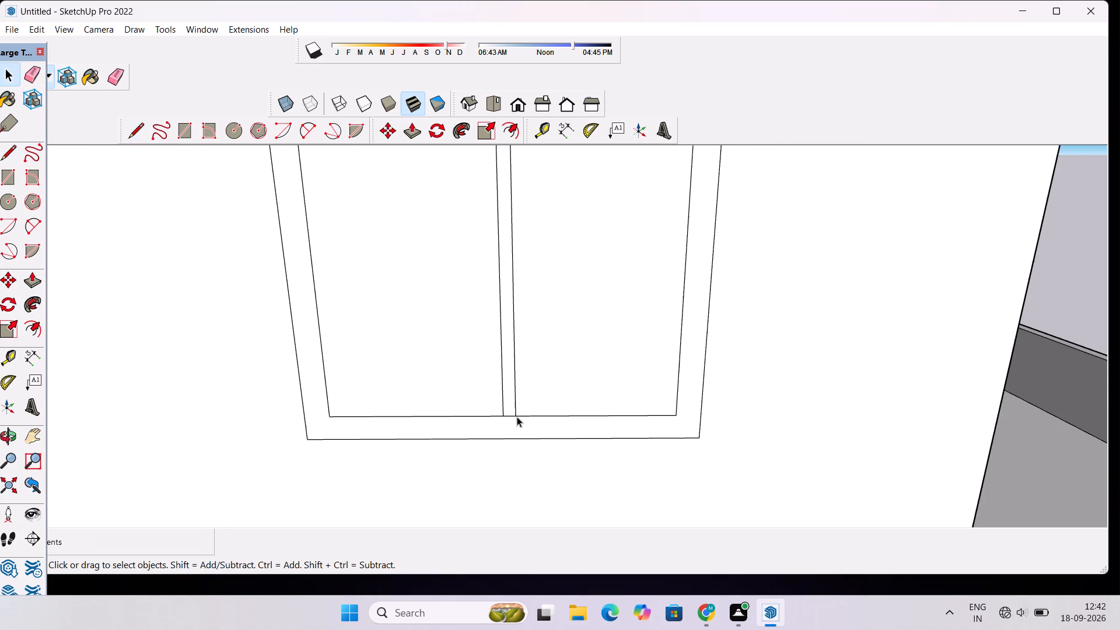
Draw a circle of 1' radius on the underside of the rooftop block's left overhang, near its front end.
key(o)
scroll(502, 437, down, 4)
drag(468, 463, 491, 397)
scroll(491, 397, down, 3)
shift+drag(492, 388, 481, 415)
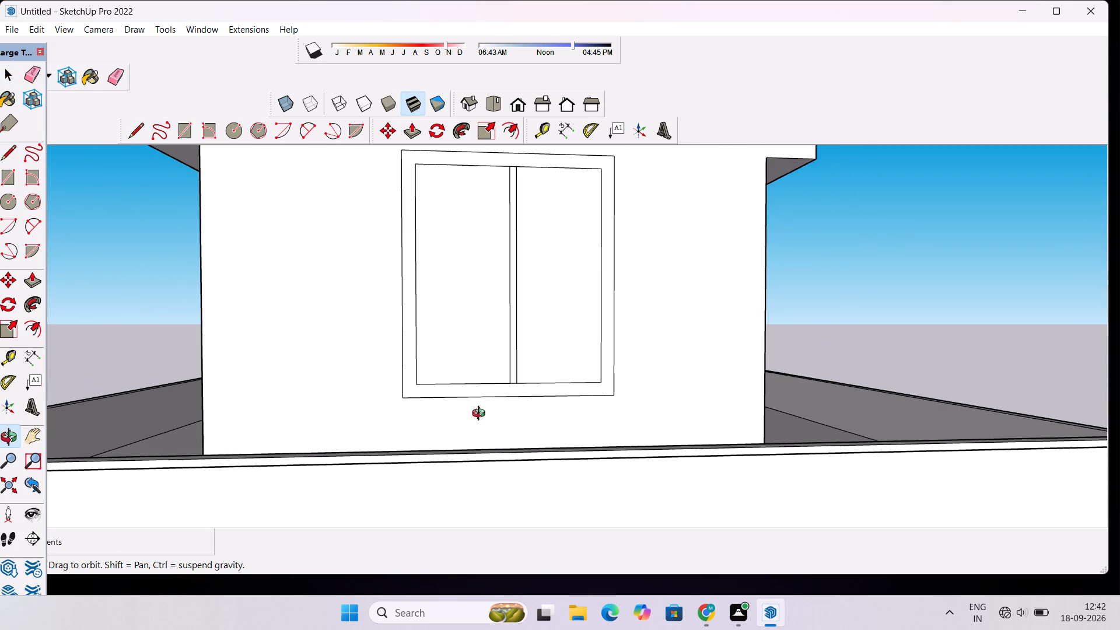
scroll(481, 415, down, 3)
drag(459, 397, 459, 447)
scroll(493, 383, up, 3)
drag(495, 381, 474, 387)
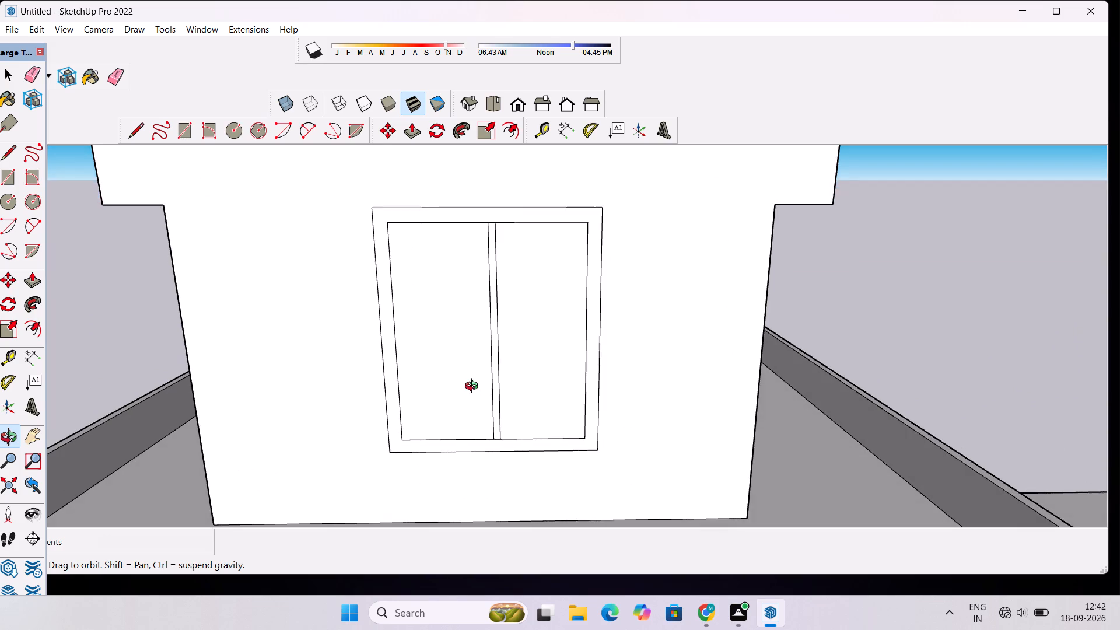
scroll(474, 387, down, 4)
shift+drag(490, 384, 468, 340)
scroll(468, 340, down, 6)
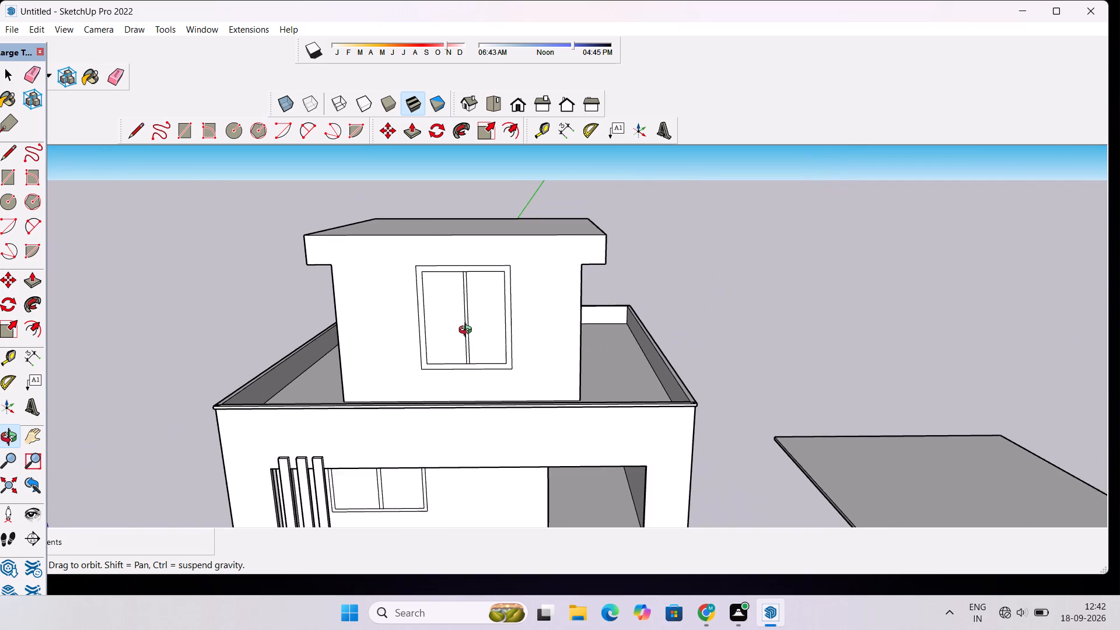
shift+drag(422, 330, 556, 388)
scroll(535, 362, up, 4)
drag(430, 383, 433, 364)
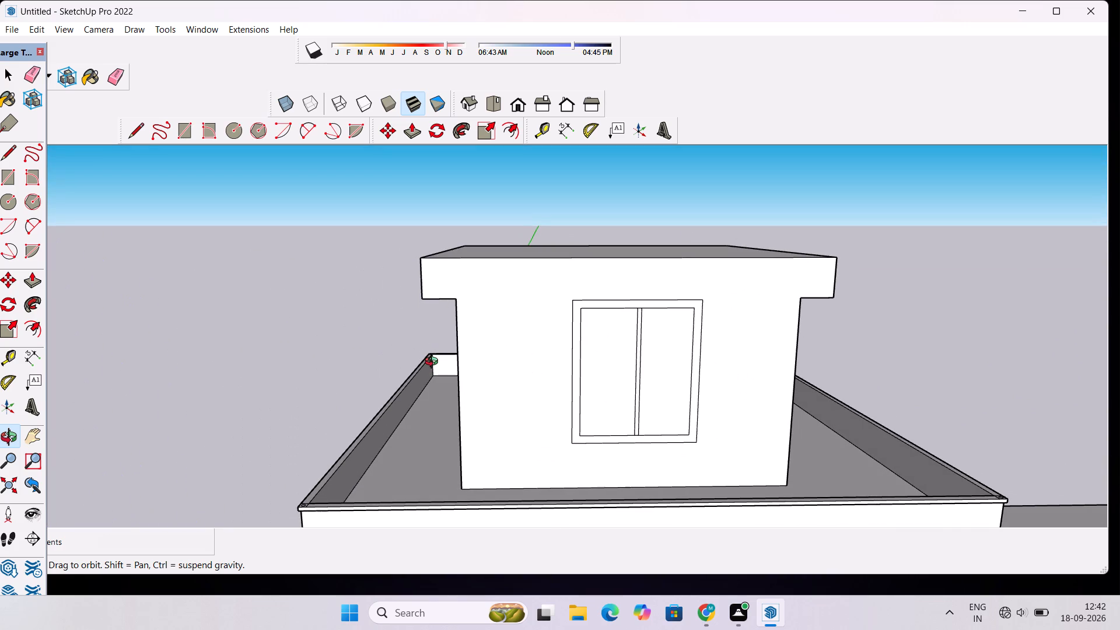
scroll(442, 306, up, 3)
drag(432, 325, 439, 224)
drag(456, 257, 509, 294)
scroll(489, 278, up, 4)
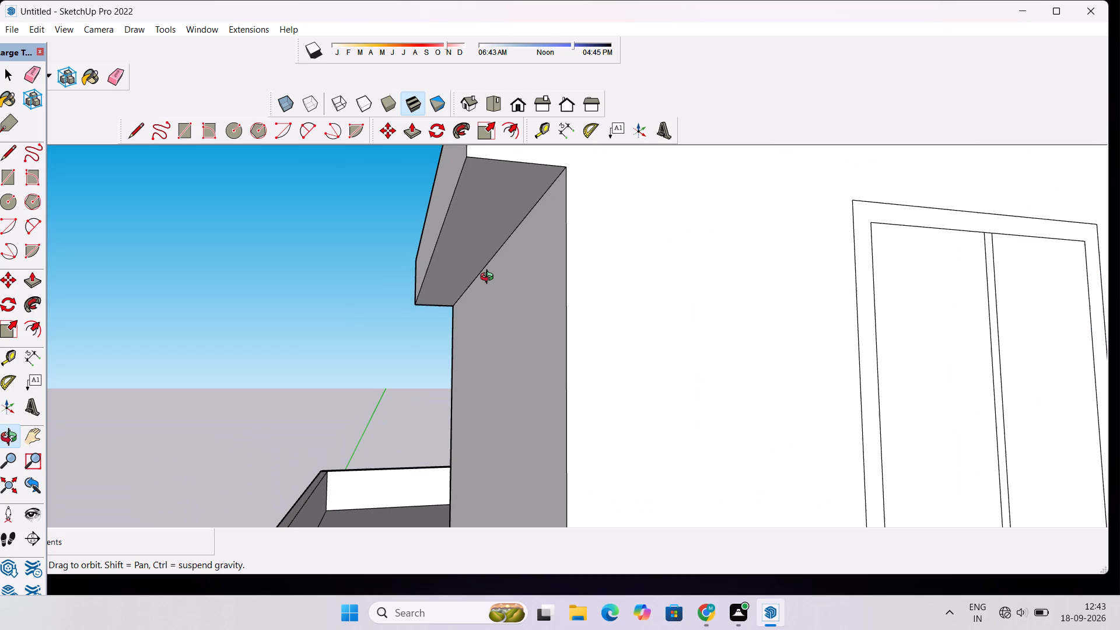
drag(468, 289, 455, 271)
drag(455, 271, 460, 314)
shift+drag(458, 293, 457, 327)
scroll(457, 327, up, 2)
key(c)
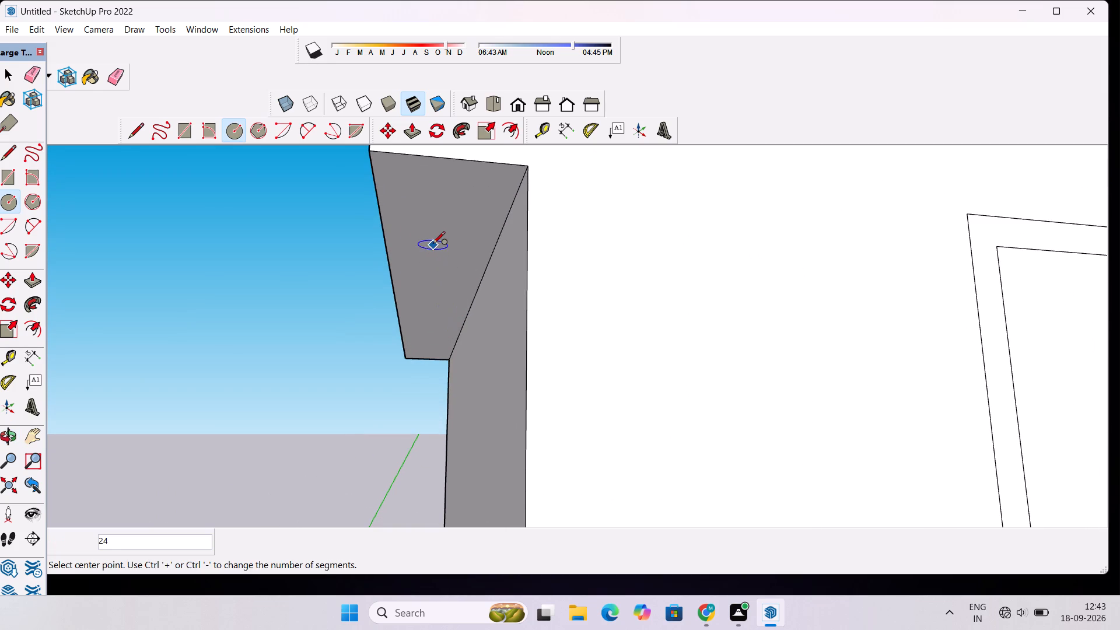
scroll(437, 228, up, 1)
scroll(437, 228, down, 1)
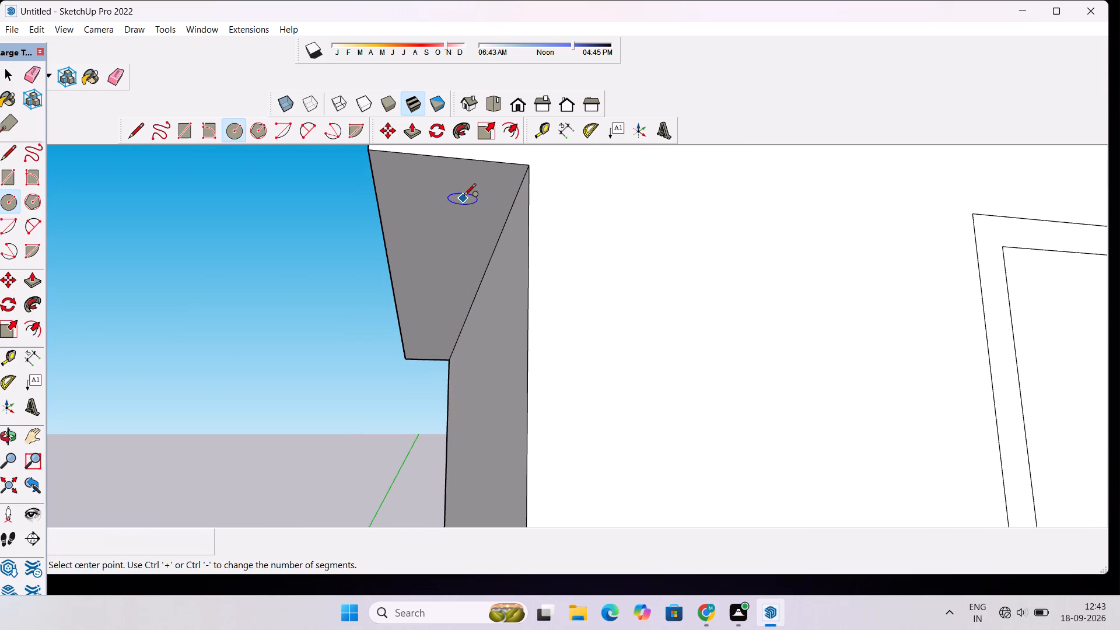
click(448, 205)
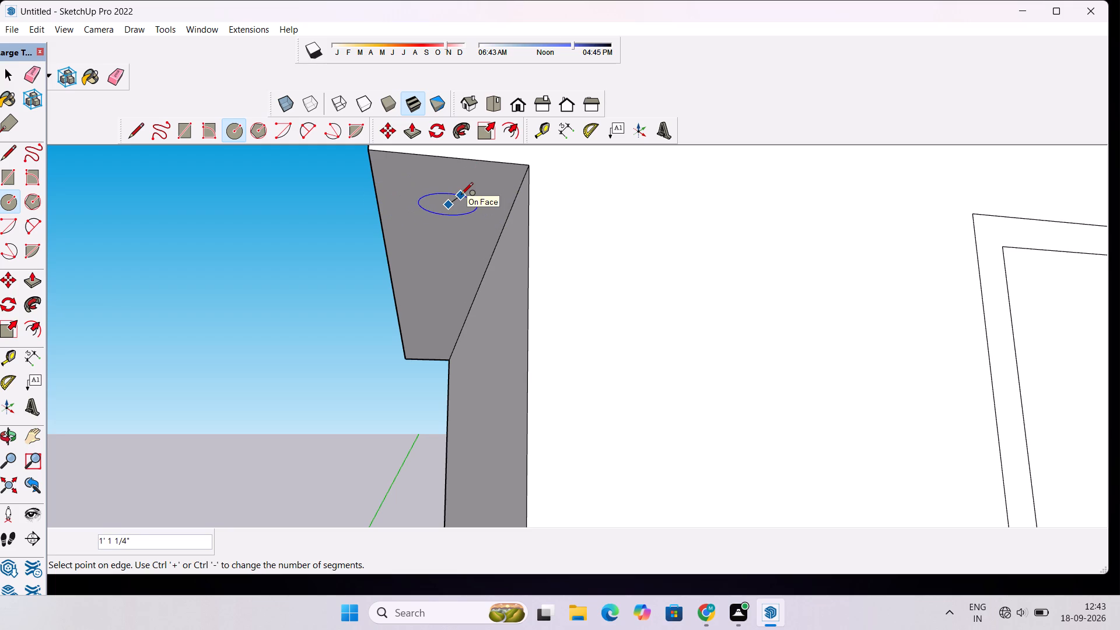
scroll(461, 195, down, 1)
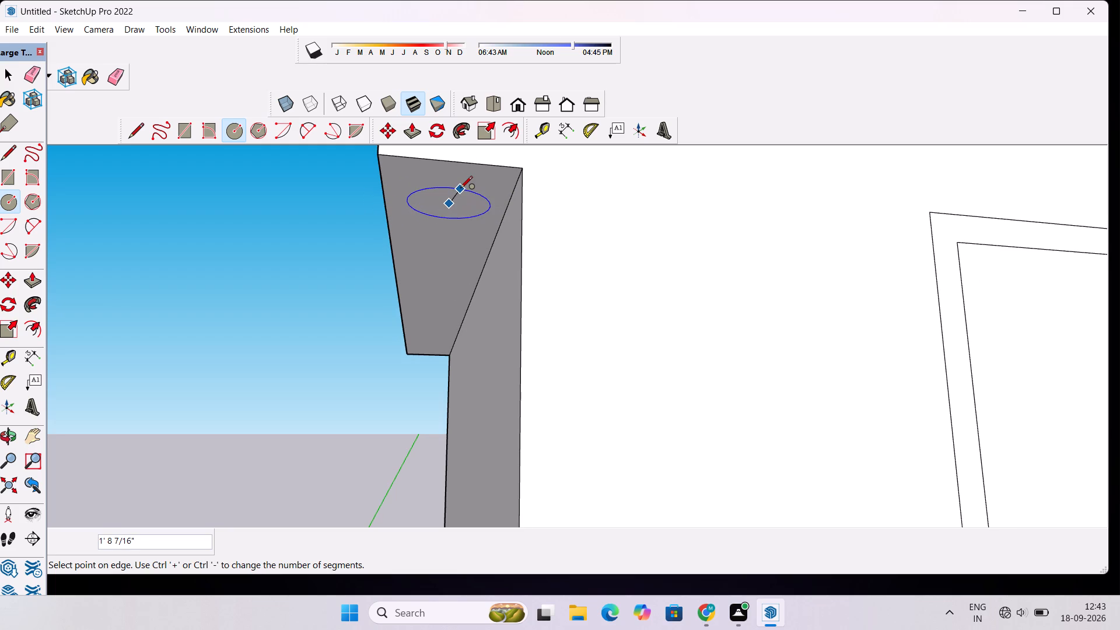
text(1')
key(Return)
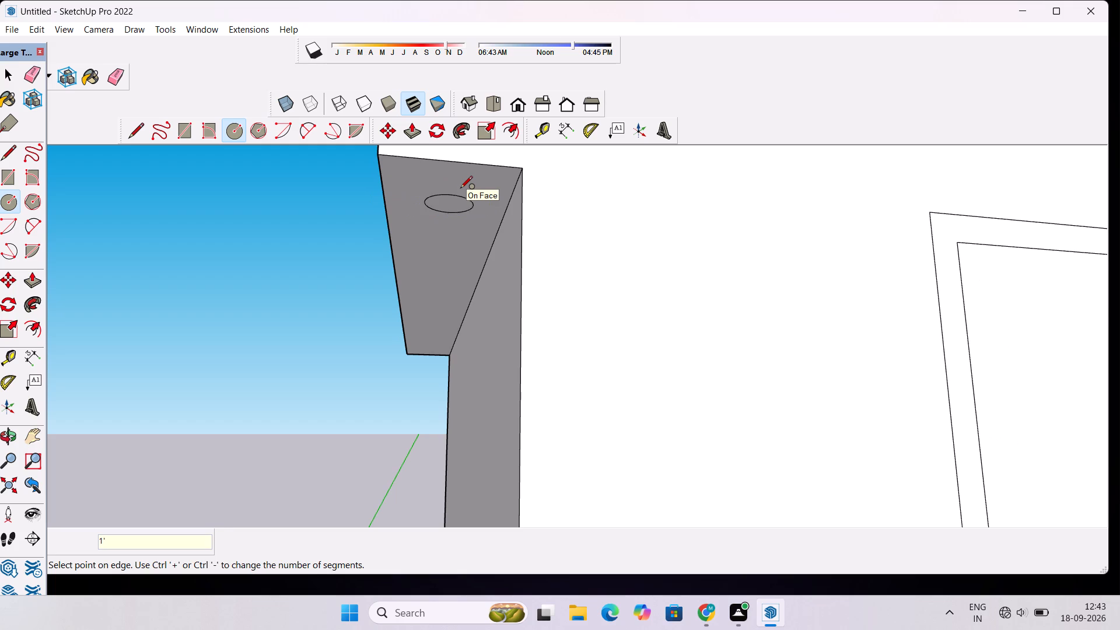
key(space)
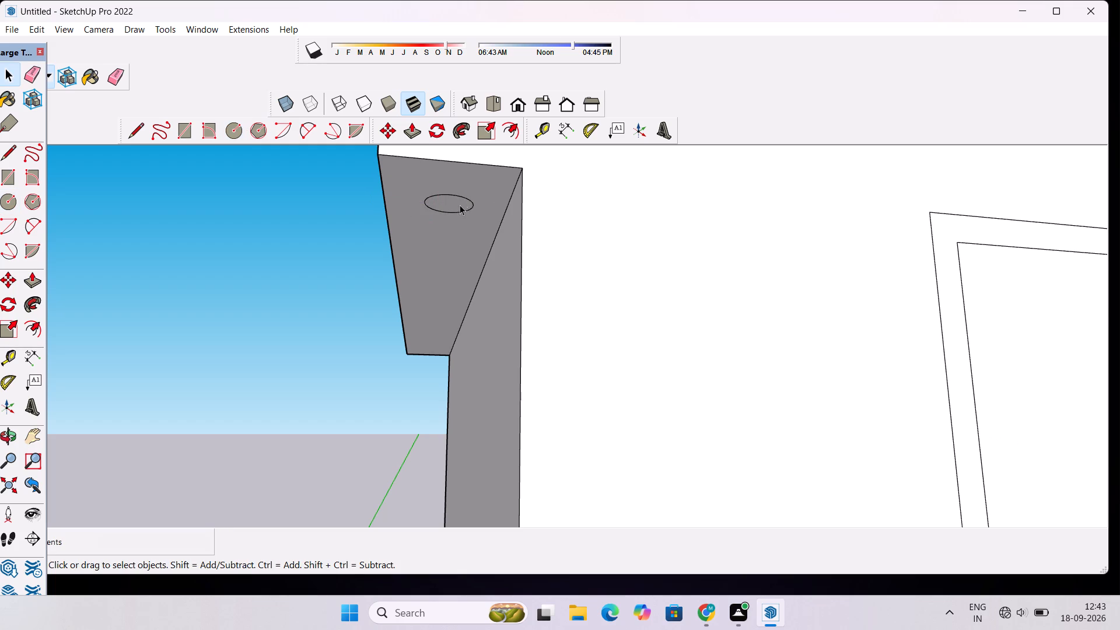
Copy the circle about 11' back along the underside of the left overhang.
double_click(459, 206)
key(m)
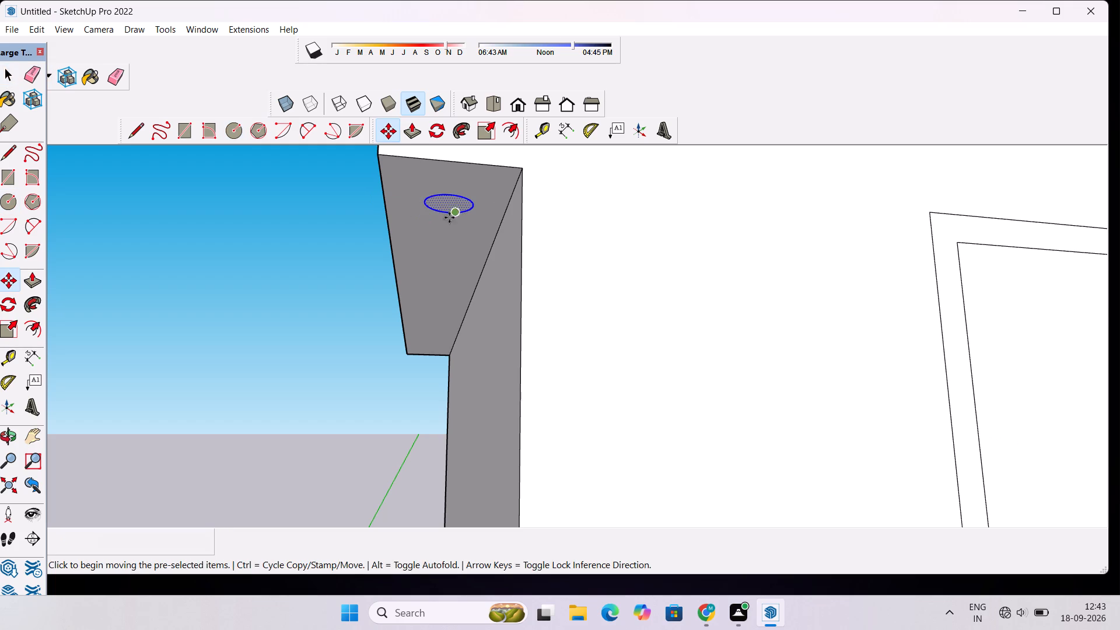
scroll(444, 222, up, 2)
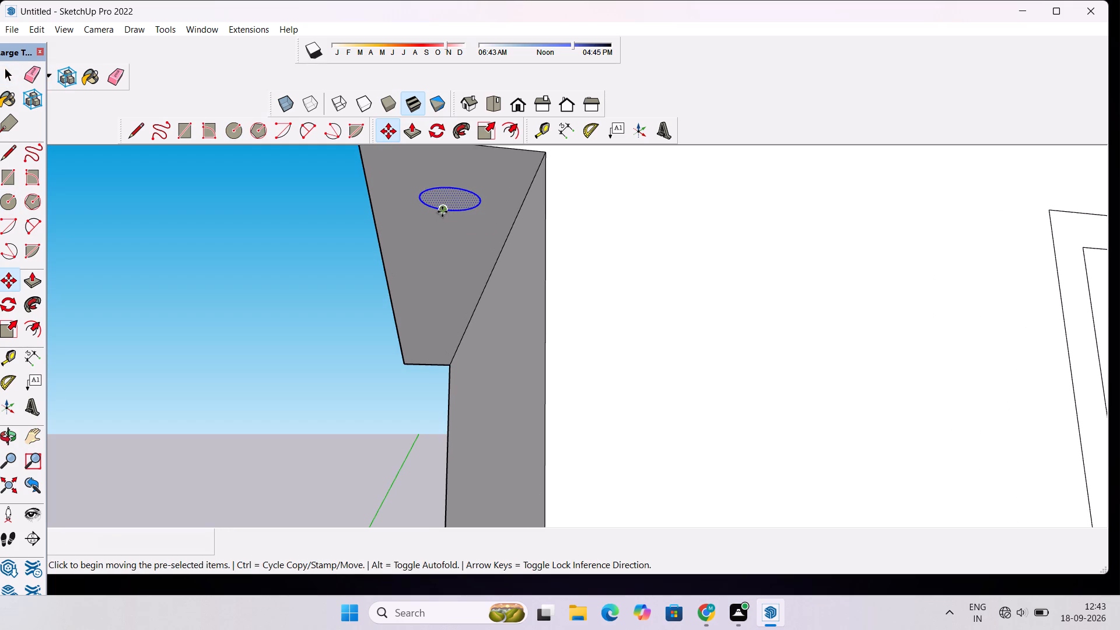
click(442, 212)
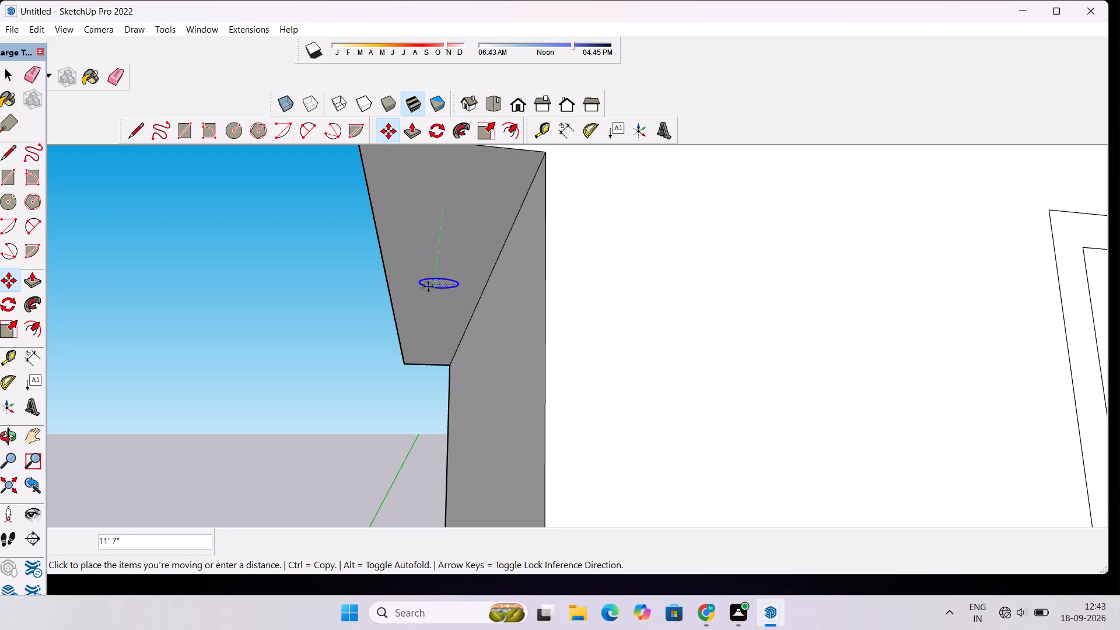
scroll(430, 283, up, 4)
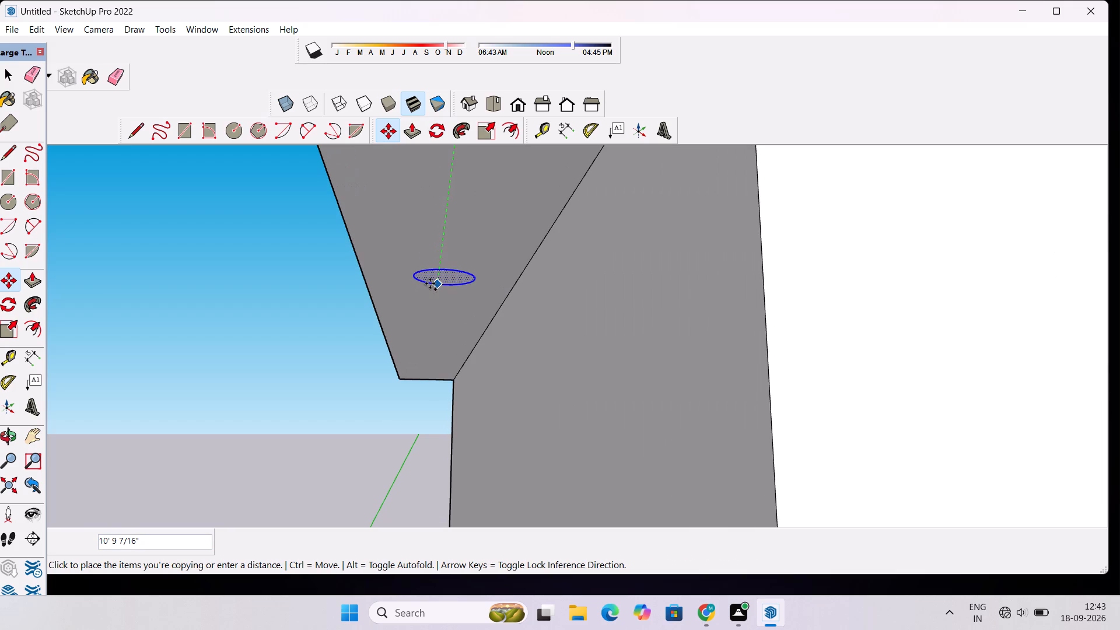
click(430, 279)
Copy the second circle farther back along the overhang's underside to make a row of three circles, and clear the selection.
scroll(433, 287, down, 1)
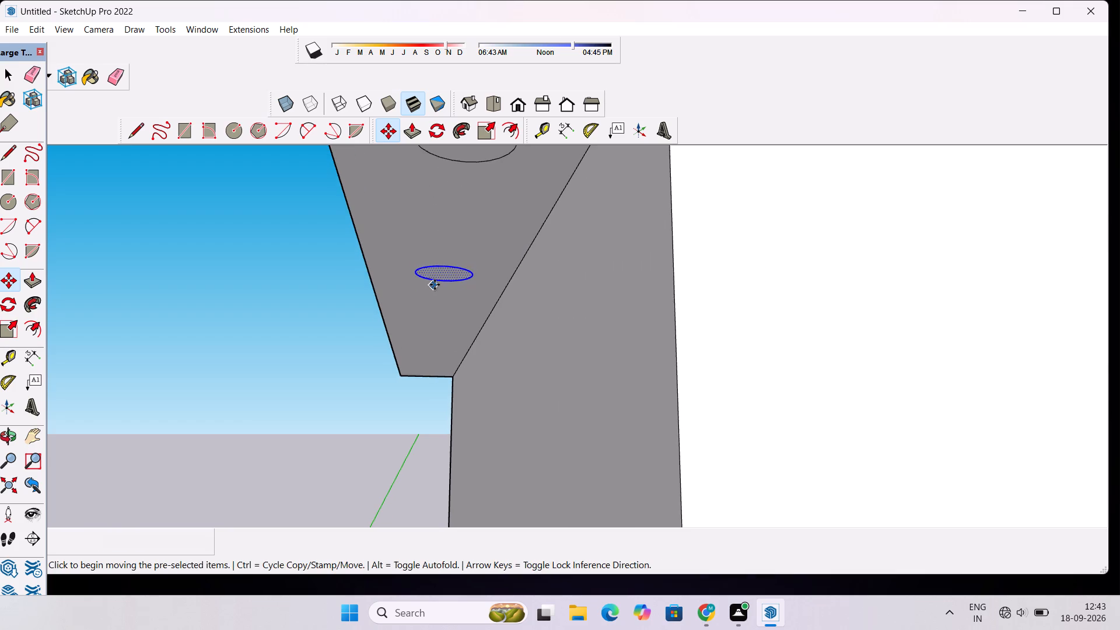
scroll(435, 292, down, 2)
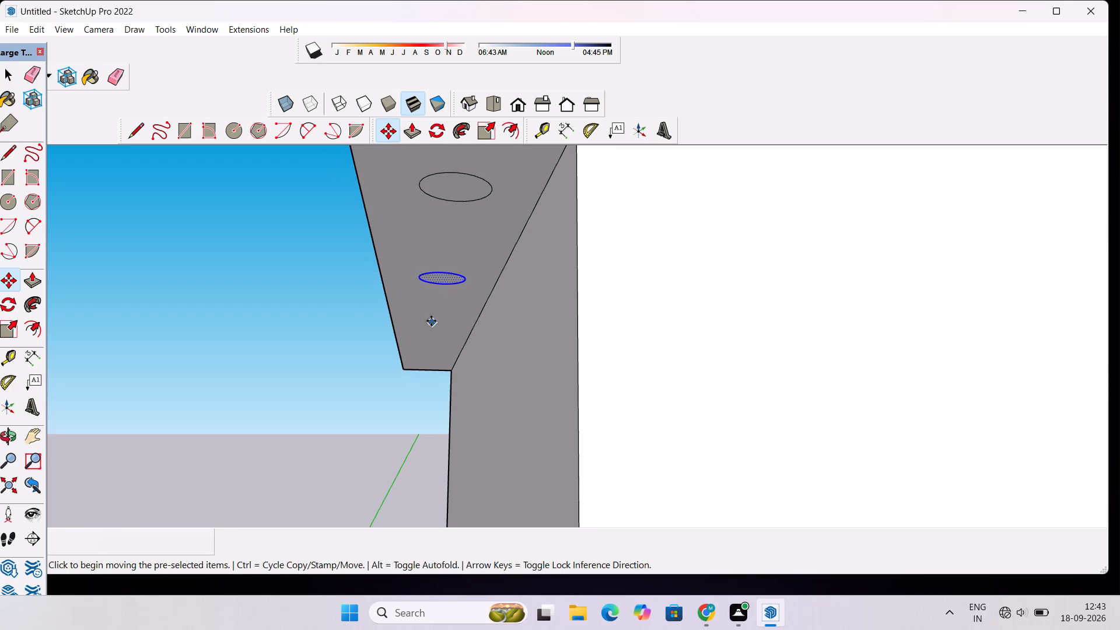
scroll(441, 324, down, 3)
scroll(439, 405, up, 2)
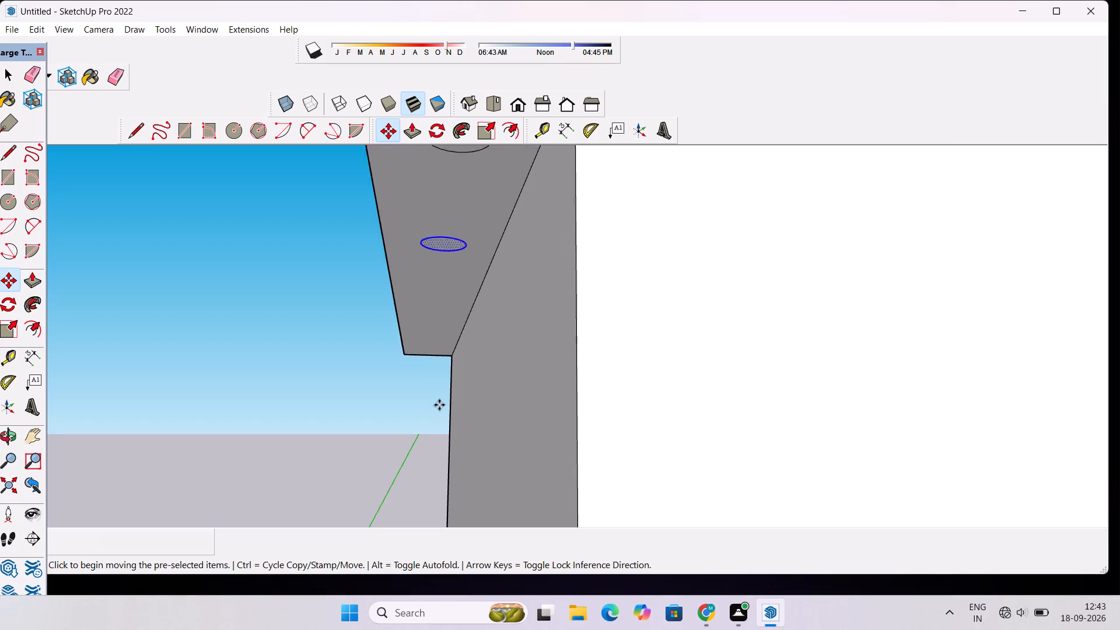
scroll(439, 405, up, 2)
scroll(439, 405, down, 4)
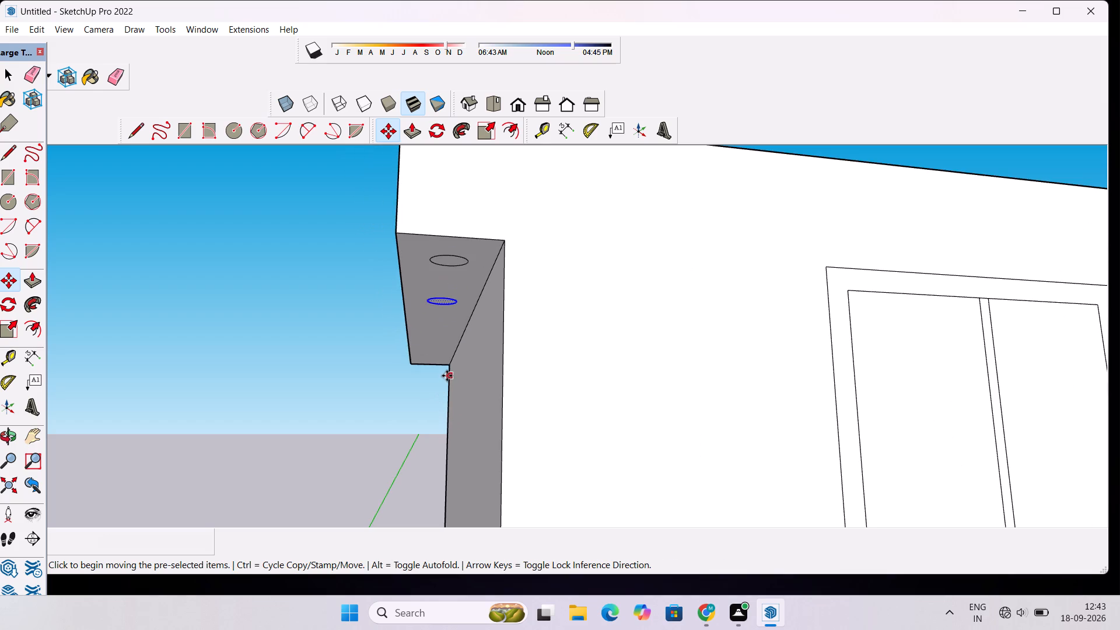
scroll(423, 295, up, 4)
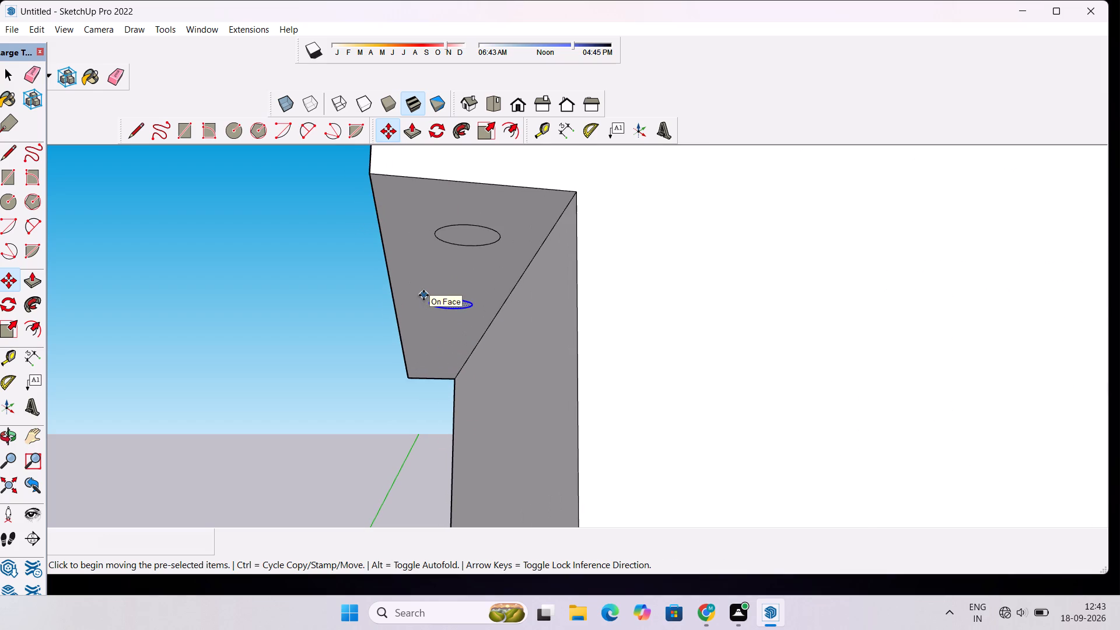
scroll(423, 295, down, 3)
scroll(428, 335, up, 8)
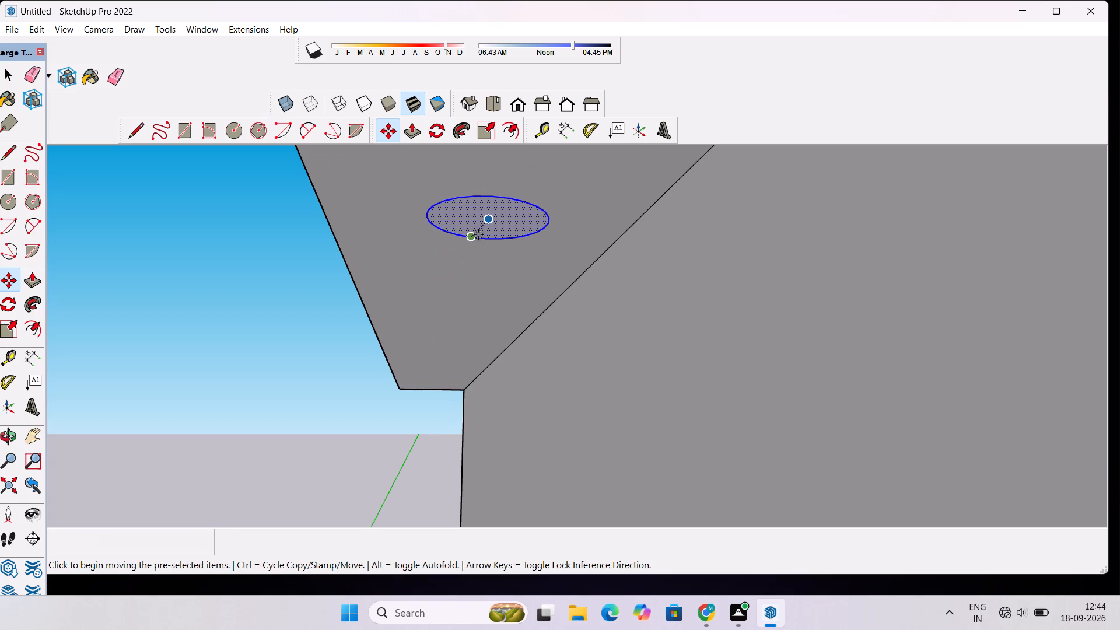
click(484, 241)
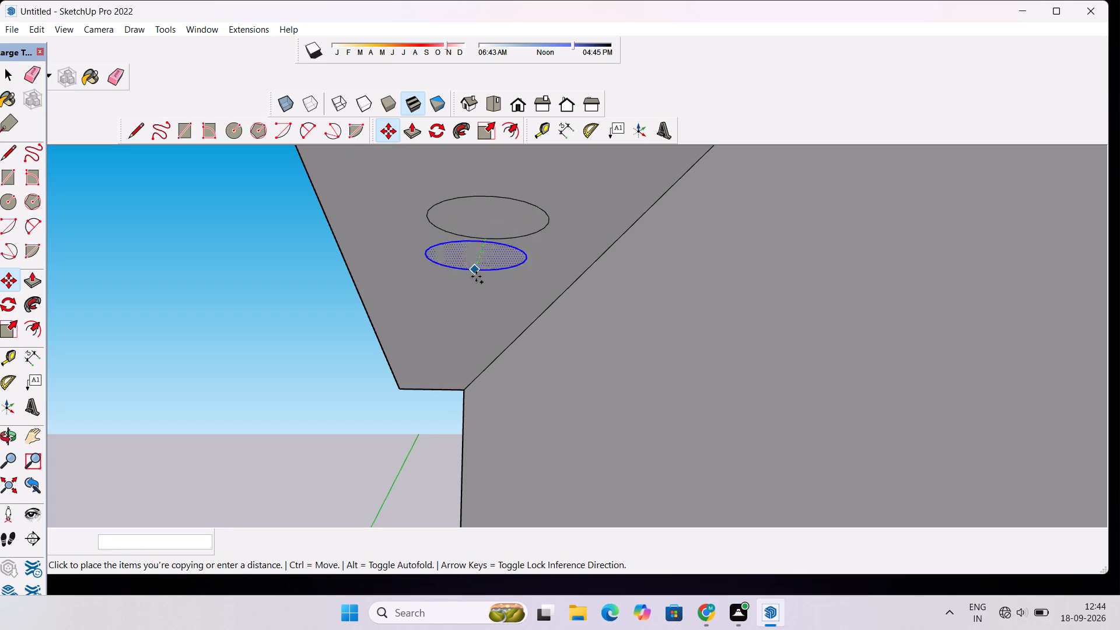
click(456, 339)
key(space)
scroll(442, 280, down, 4)
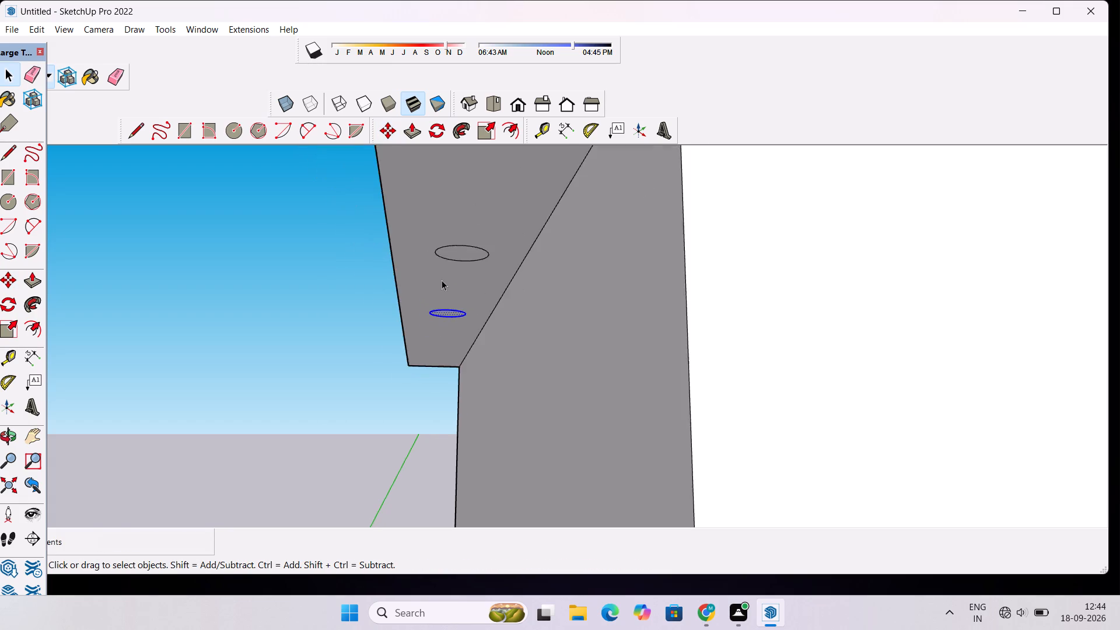
scroll(442, 280, down, 7)
click(304, 264)
Examine the row of circles on the left overhang's underside and the empty stretch toward its rear end.
key(o)
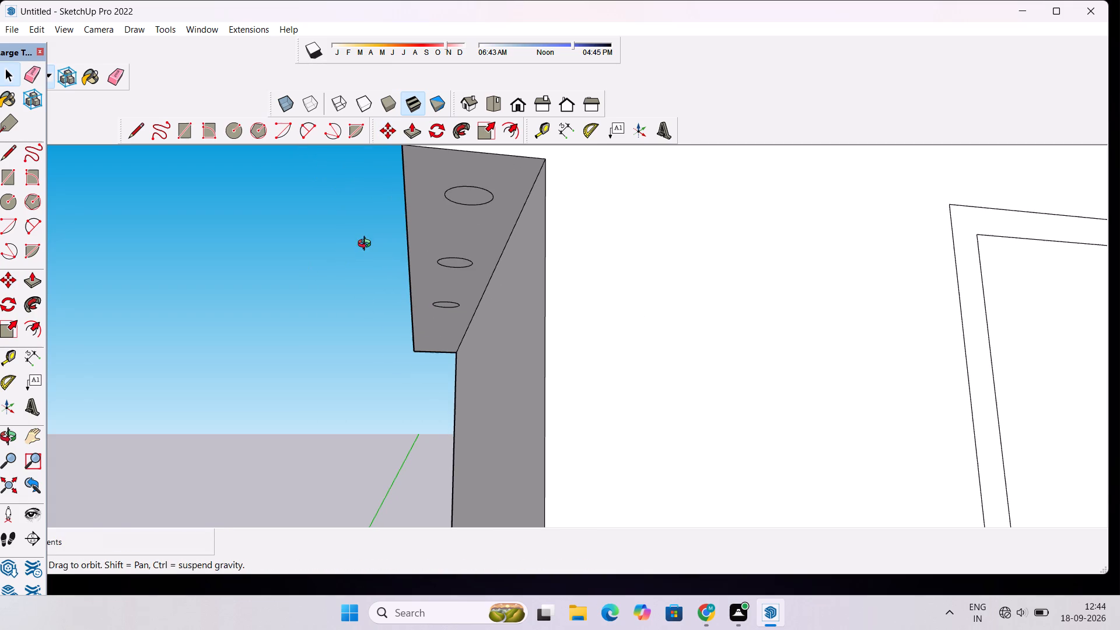
drag(346, 255, 454, 269)
scroll(466, 264, down, 7)
drag(377, 257, 544, 204)
scroll(411, 241, up, 2)
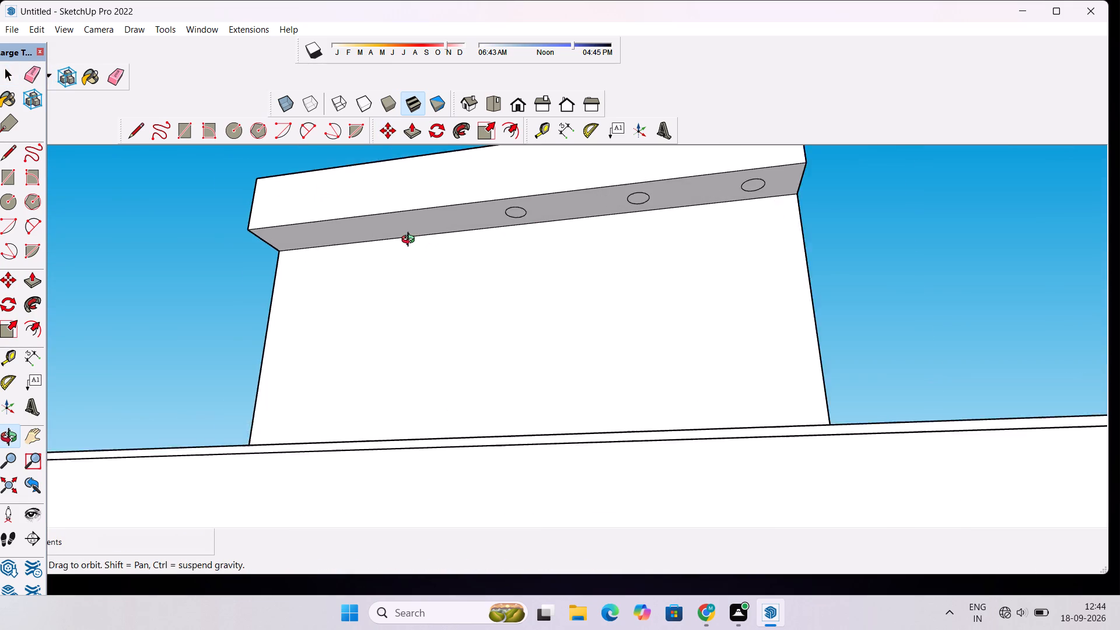
scroll(411, 241, up, 1)
shift+drag(408, 242, 416, 285)
scroll(416, 285, up, 3)
drag(424, 265, 429, 248)
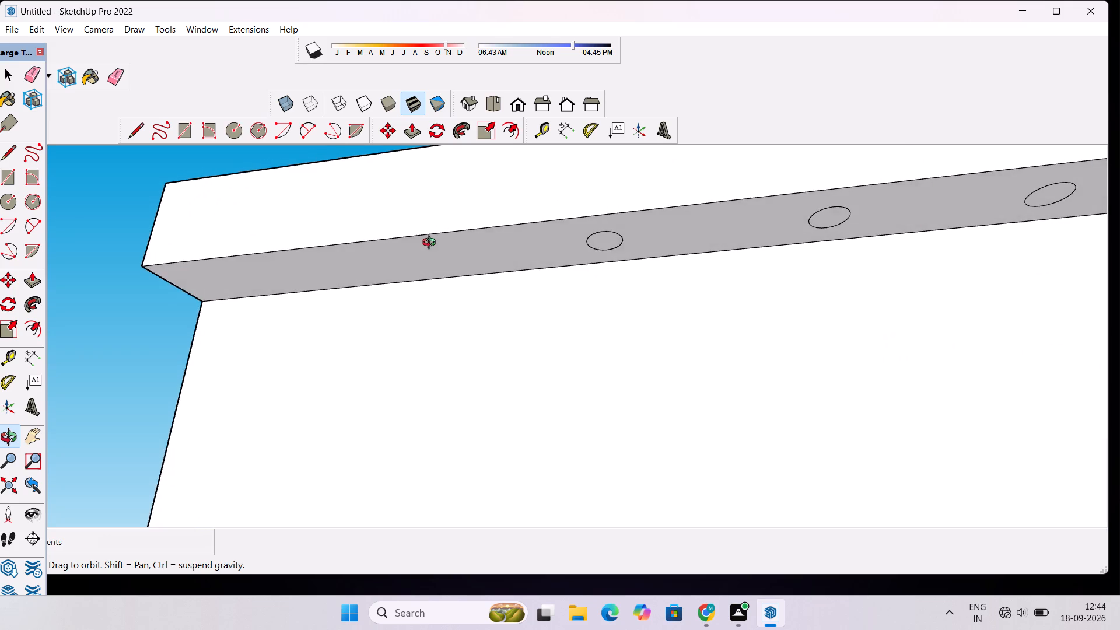
drag(475, 244, 506, 303)
drag(449, 296, 489, 280)
drag(517, 324, 508, 280)
shift+scroll(508, 279, up, 3)
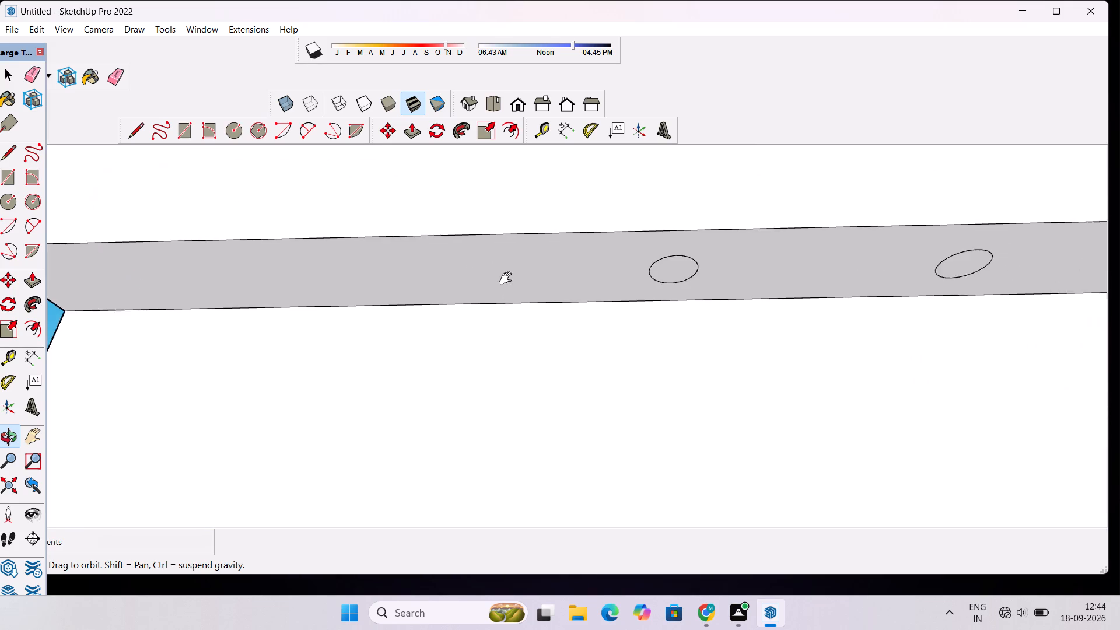
shift+drag(526, 276, 477, 289)
scroll(482, 289, up, 2)
shift+drag(488, 290, 538, 295)
shift+scroll(538, 295, down, 3)
shift+drag(538, 295, 596, 295)
key(space)
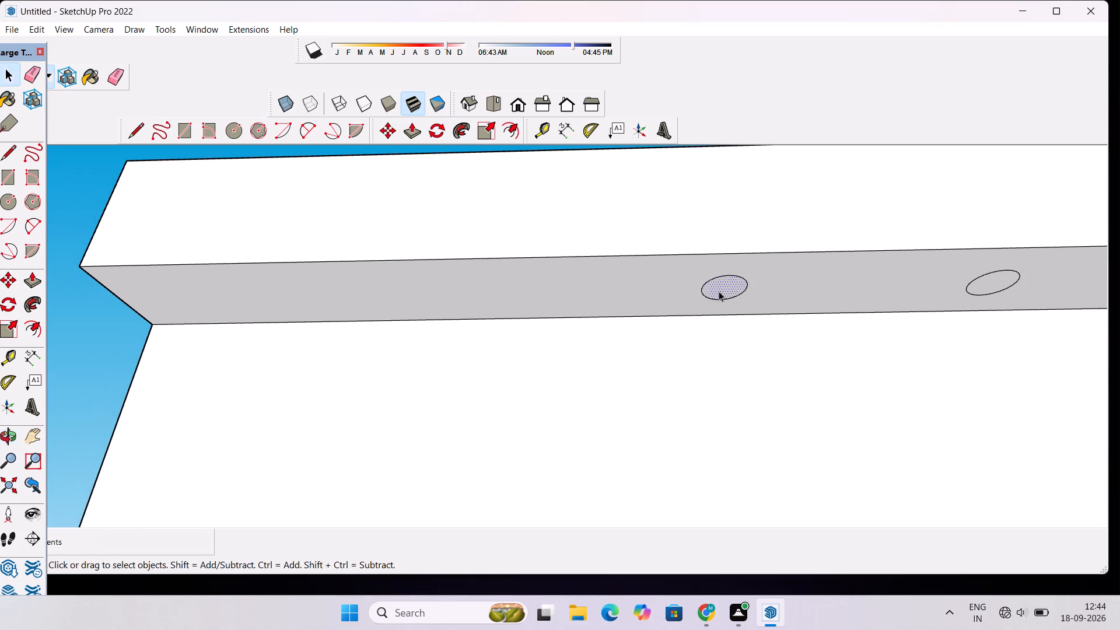
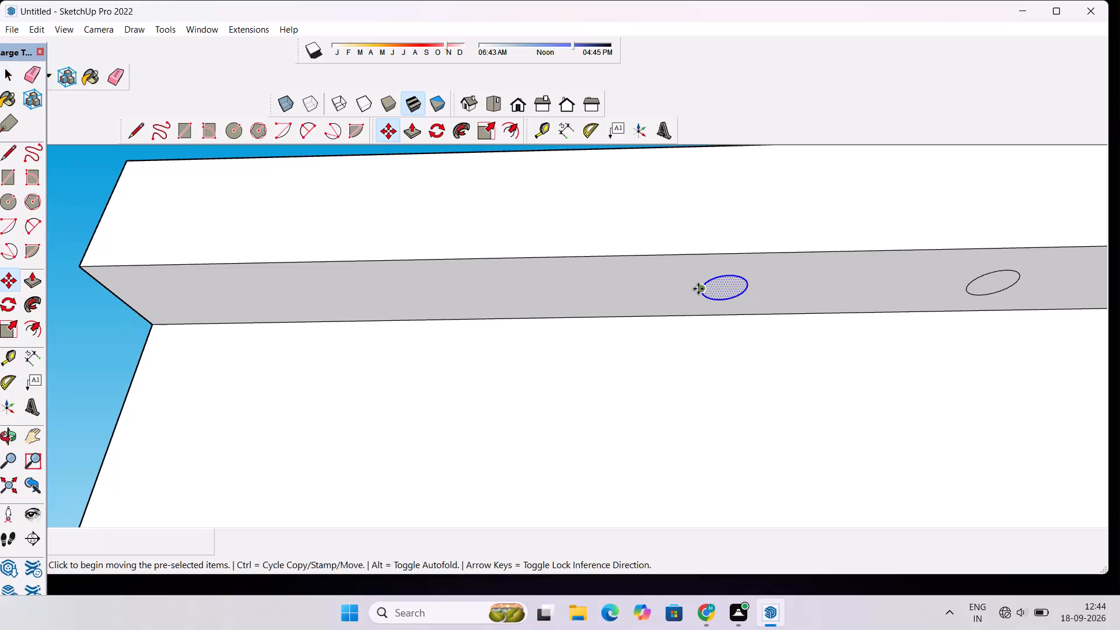
Copy the third circle about 10' farther back along the underside of the rooftop block's left overhang.
click(698, 289)
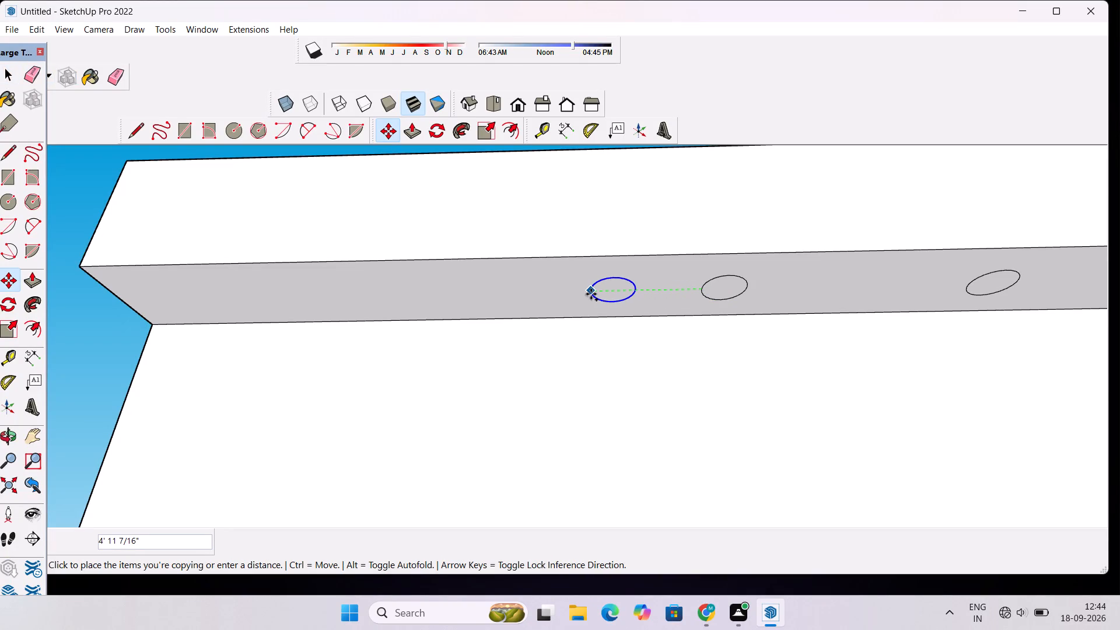
scroll(591, 294, down, 2)
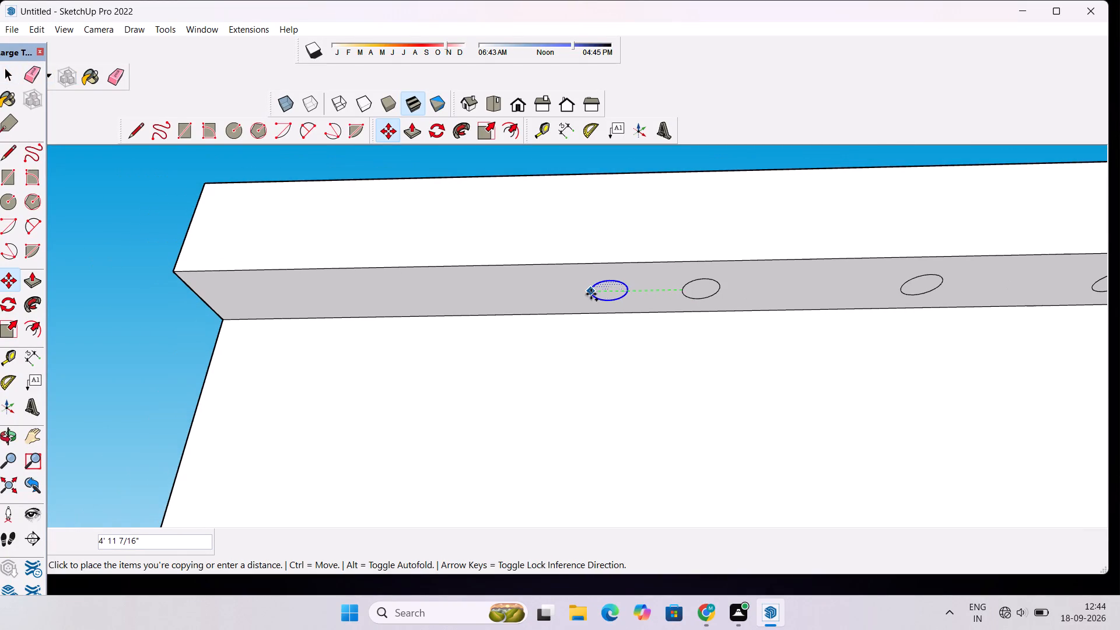
scroll(591, 294, up, 2)
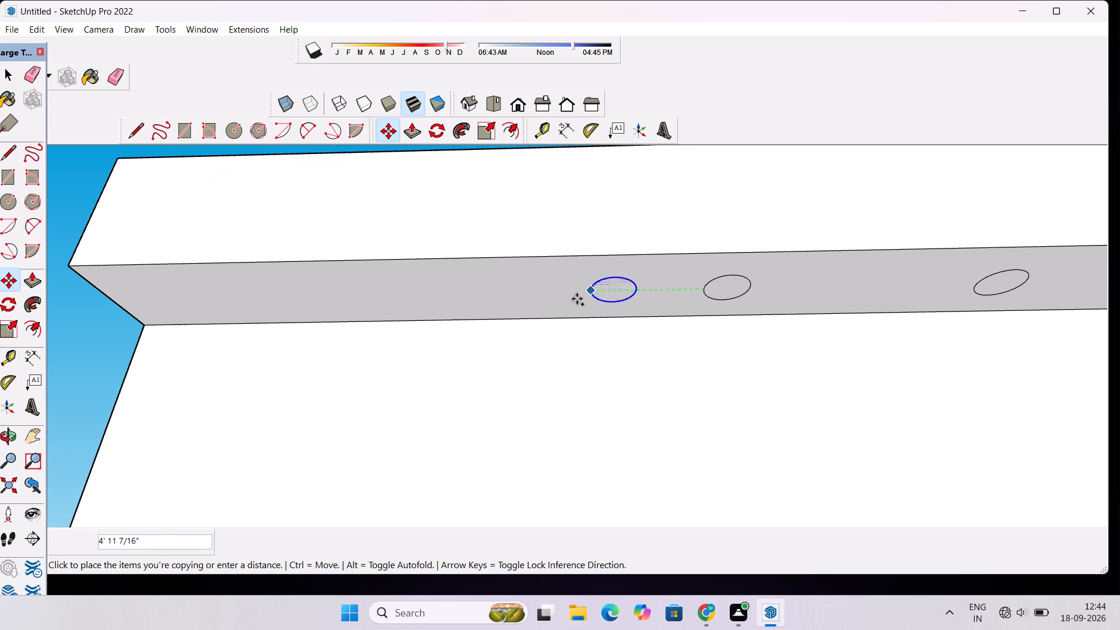
scroll(557, 306, down, 4)
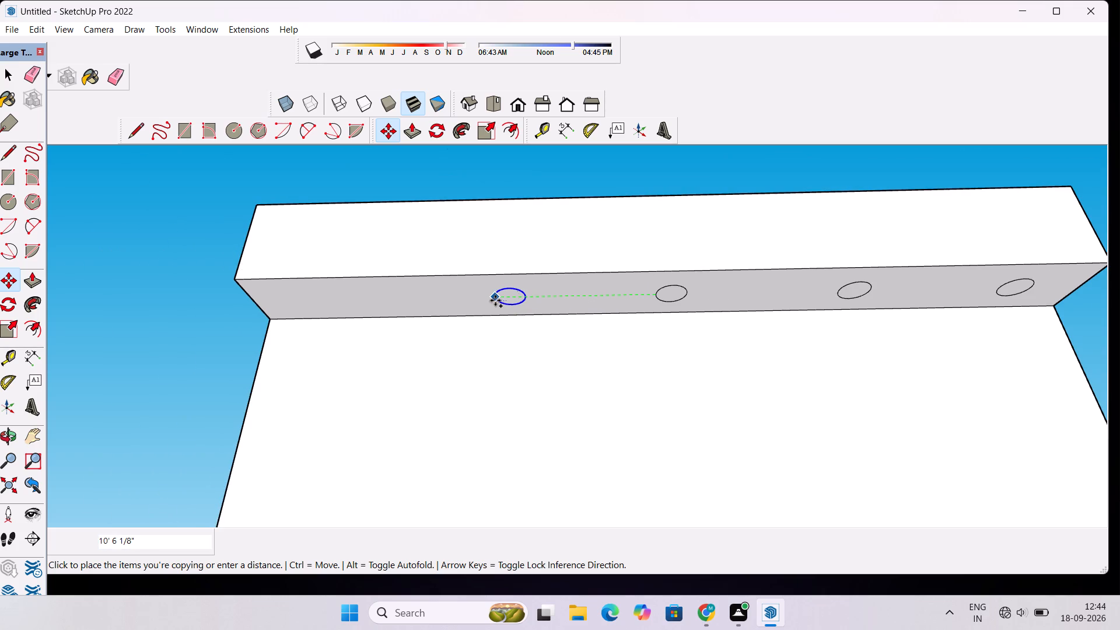
click(502, 295)
Copy the fourth circle toward the overhang's rear end to complete a row of five, and clear the selection.
scroll(494, 299, up, 4)
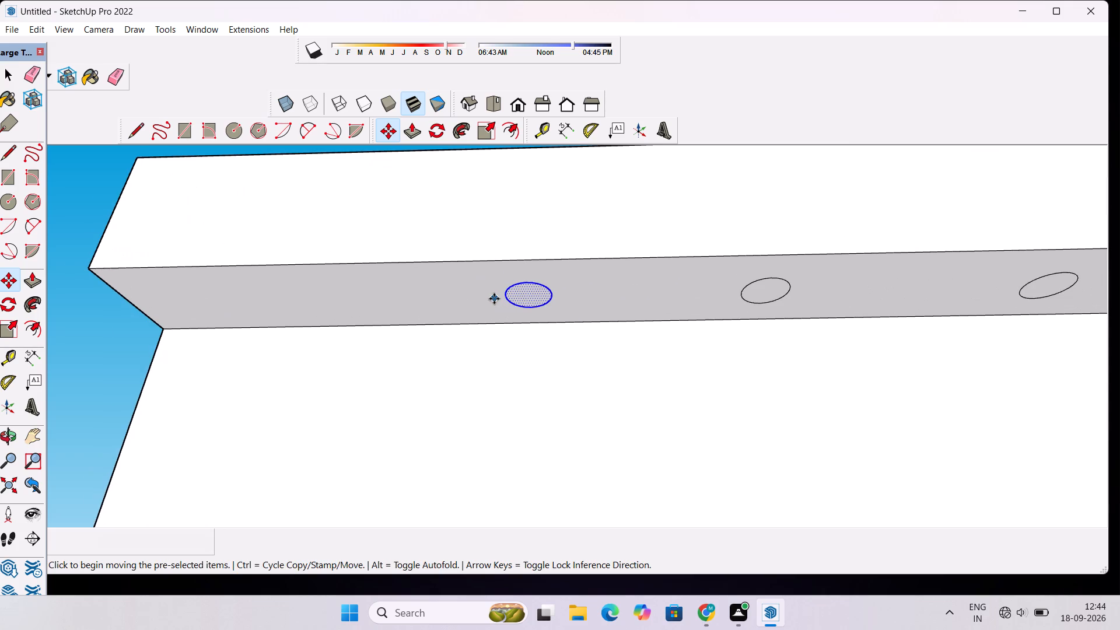
scroll(494, 299, up, 3)
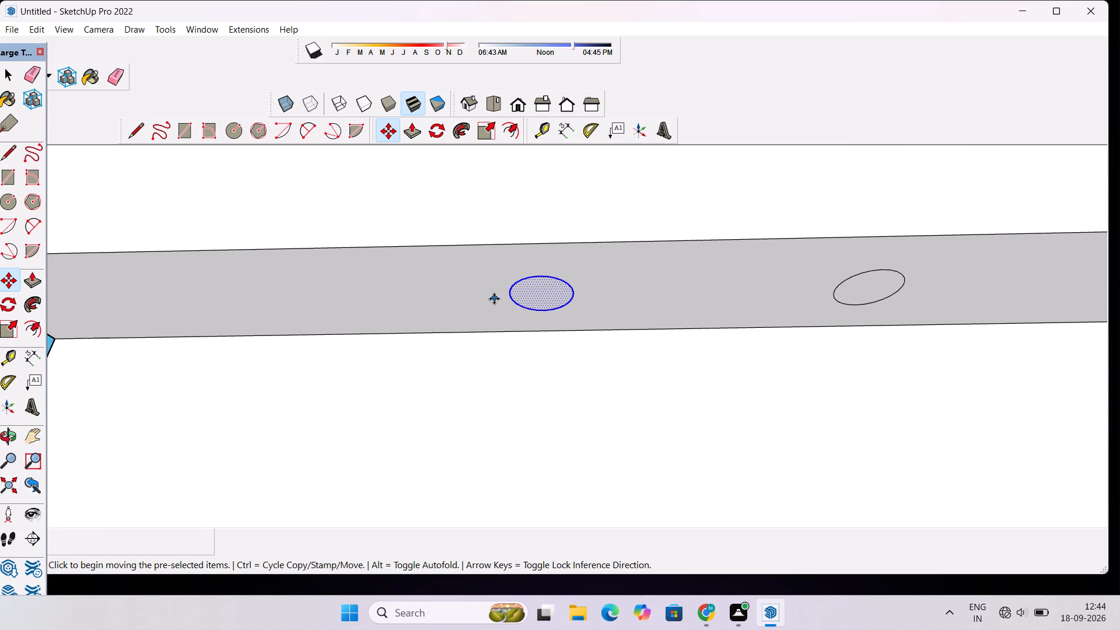
scroll(494, 299, down, 2)
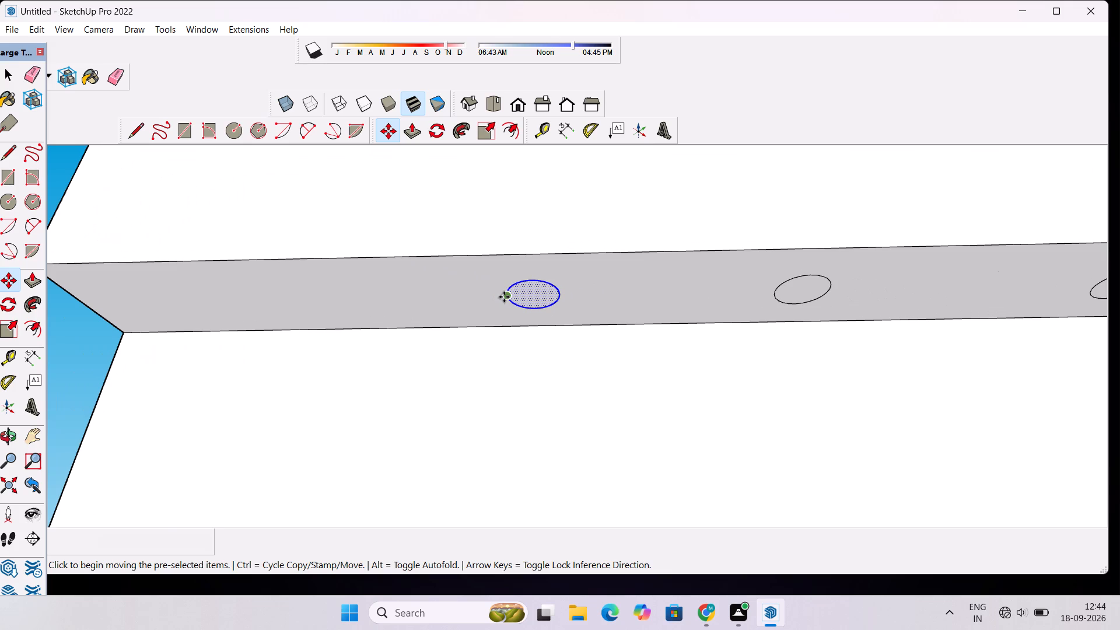
click(504, 297)
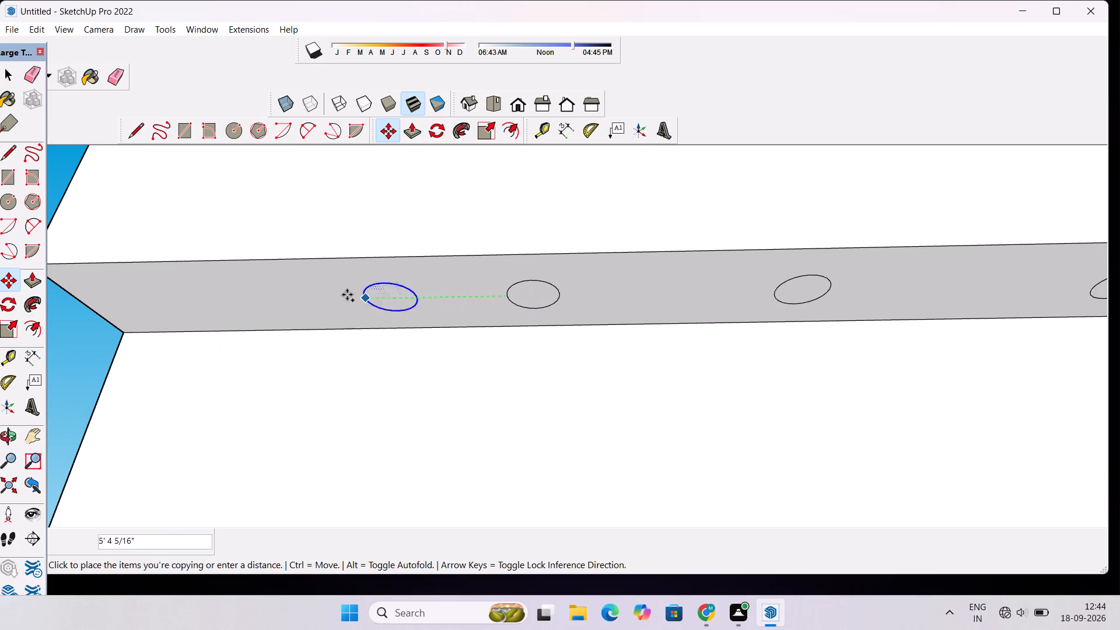
click(272, 296)
key(space)
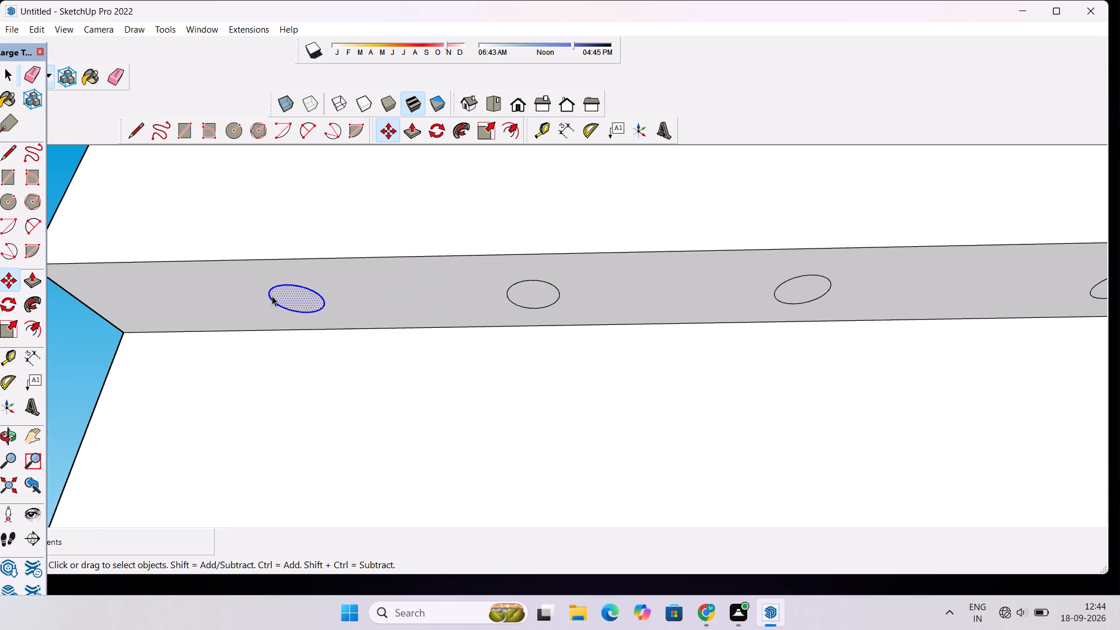
key(o)
scroll(272, 294, down, 4)
drag(345, 261, 355, 281)
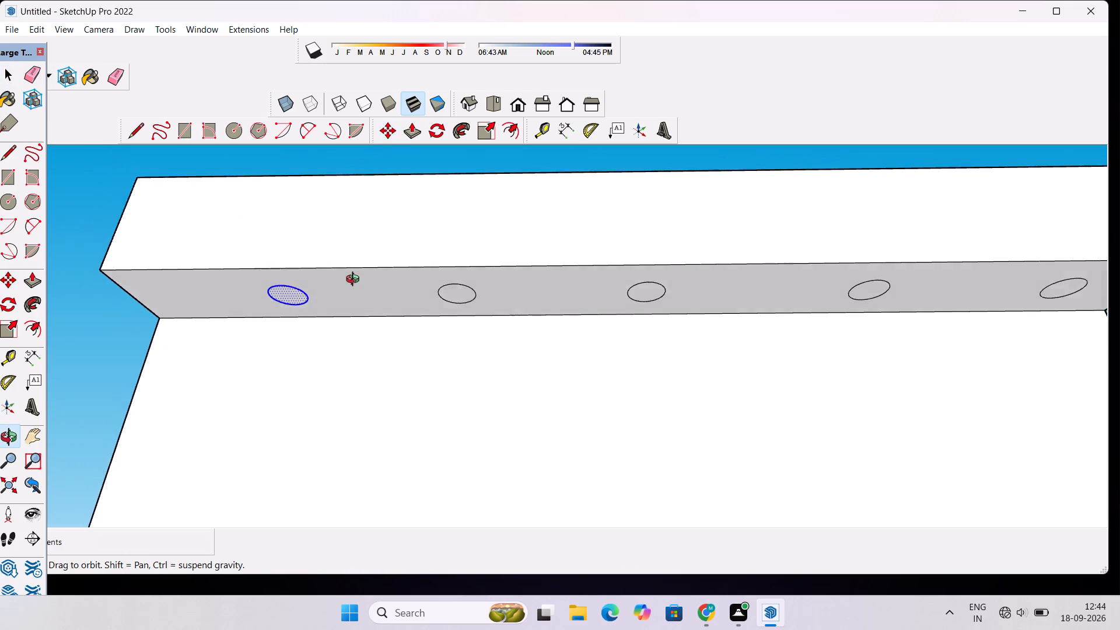
drag(355, 281, 356, 282)
scroll(362, 265, down, 3)
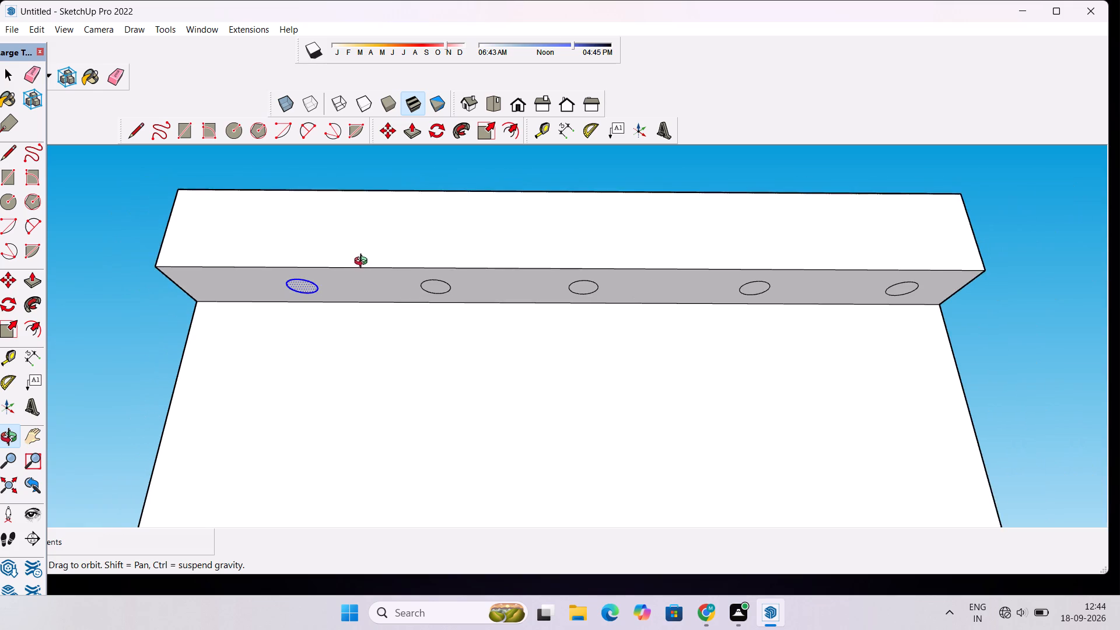
drag(364, 262, 386, 333)
scroll(394, 323, down, 4)
drag(585, 261, 486, 269)
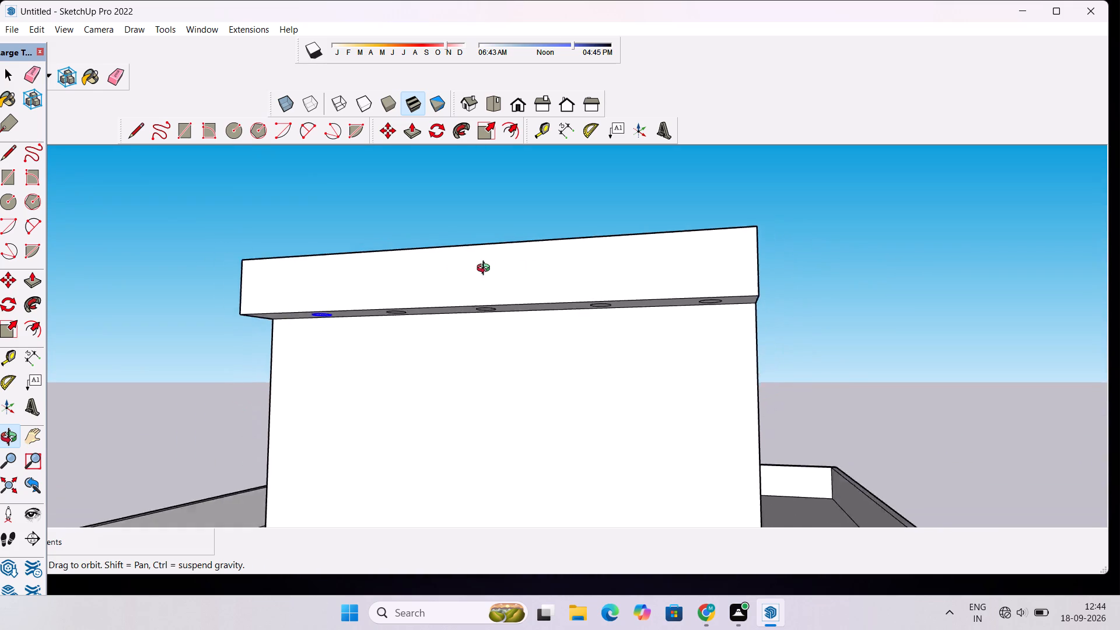
drag(486, 269, 240, 265)
scroll(254, 265, down, 6)
drag(383, 306, 525, 289)
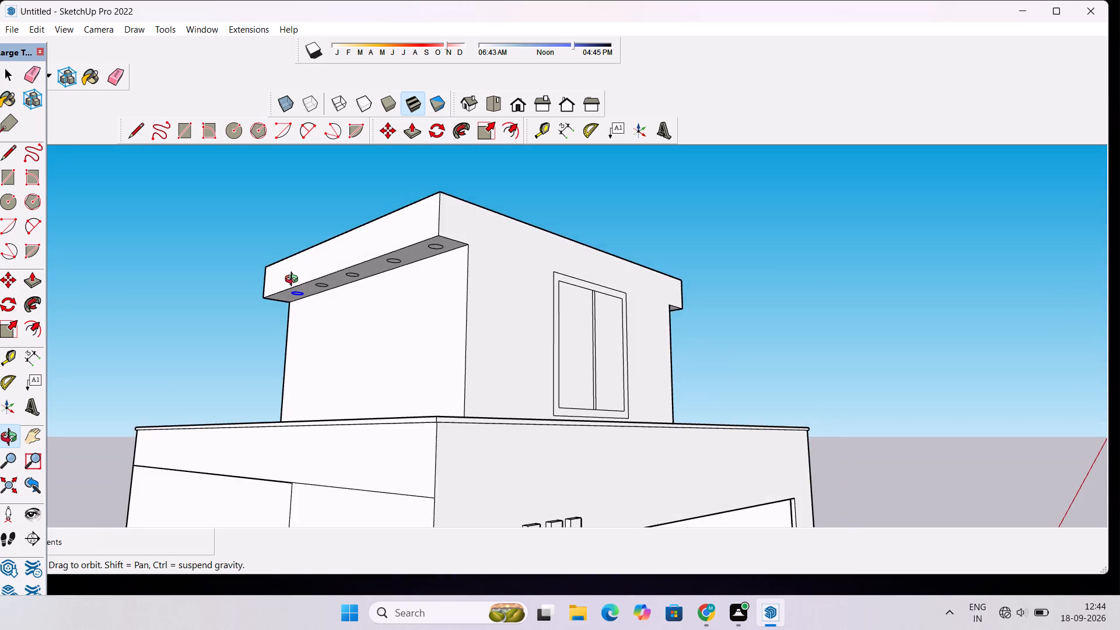
scroll(294, 281, up, 4)
shift+drag(299, 280, 359, 299)
scroll(359, 303, up, 2)
key(space)
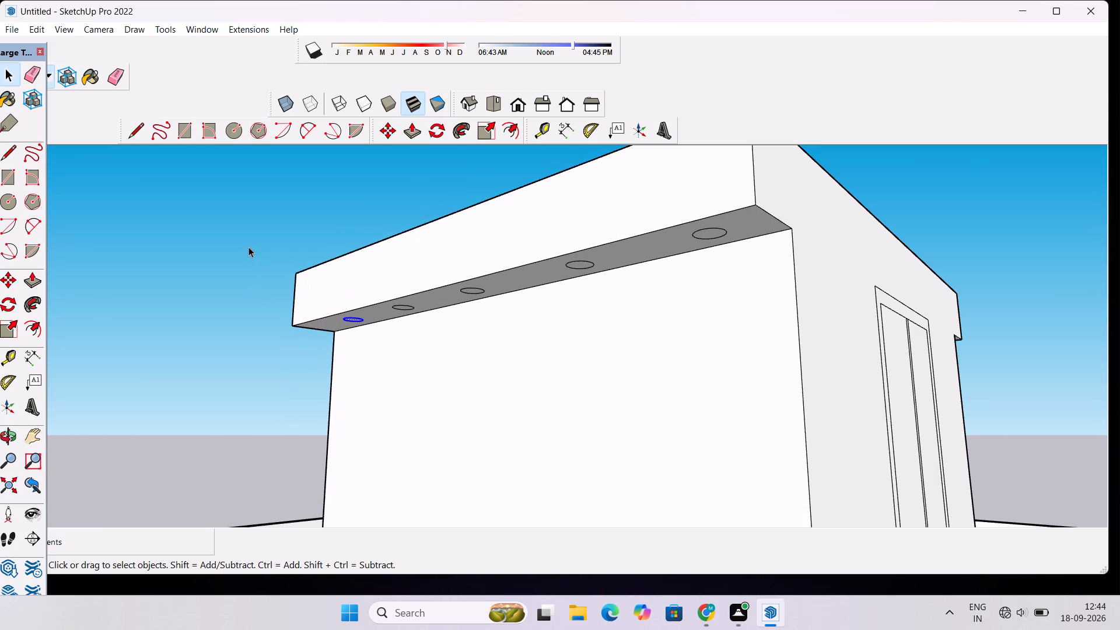
click(249, 247)
Examine the lit overhang, the rooftop block and the whole building from the front and from above.
key(o)
scroll(345, 220, down, 3)
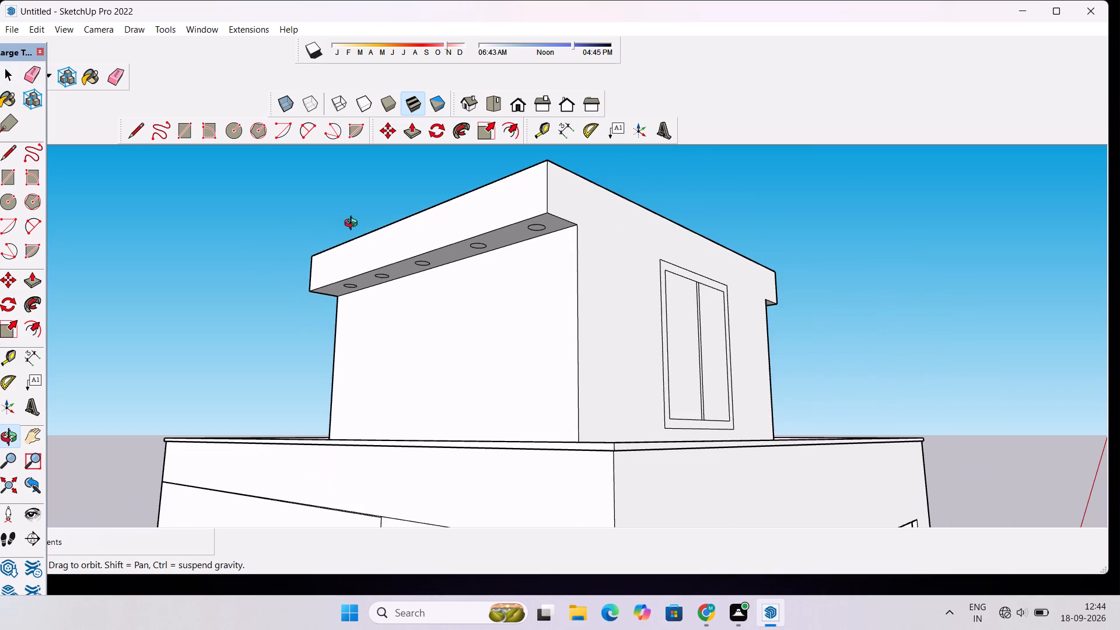
drag(470, 219, 424, 232)
scroll(419, 233, down, 6)
drag(500, 250, 420, 268)
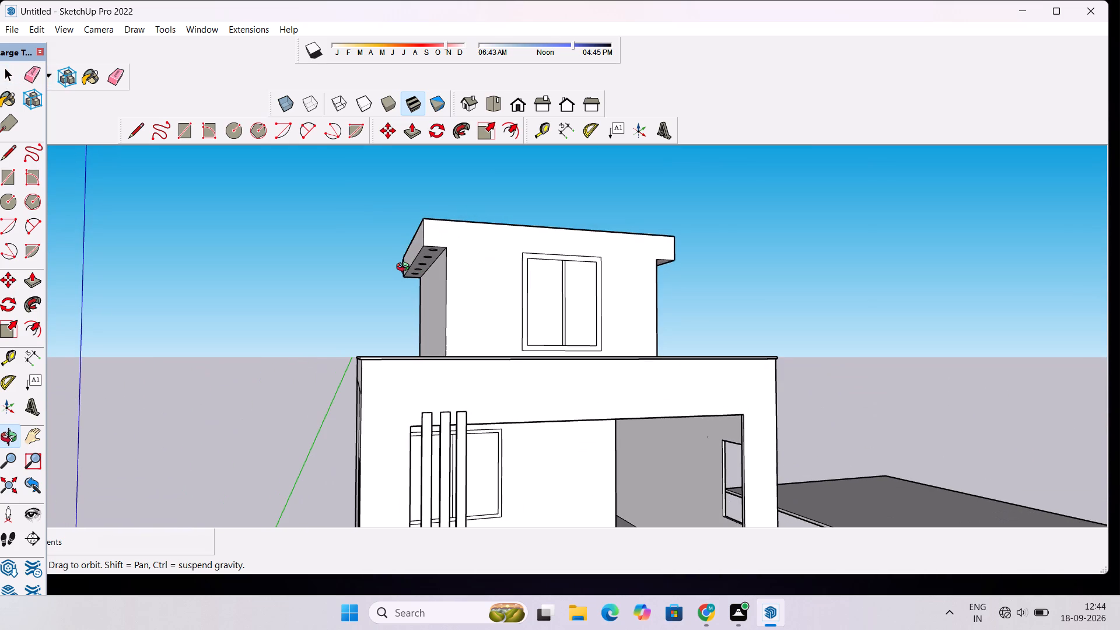
scroll(405, 266, down, 2)
drag(361, 269, 489, 290)
scroll(491, 282, down, 5)
drag(480, 272, 238, 393)
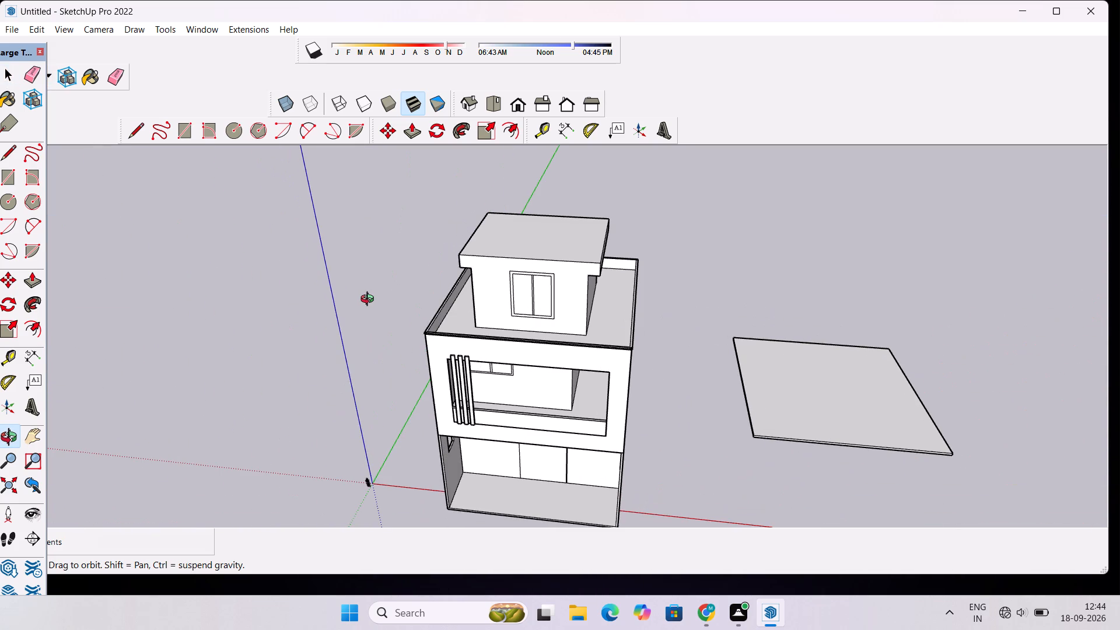
scroll(370, 300, up, 2)
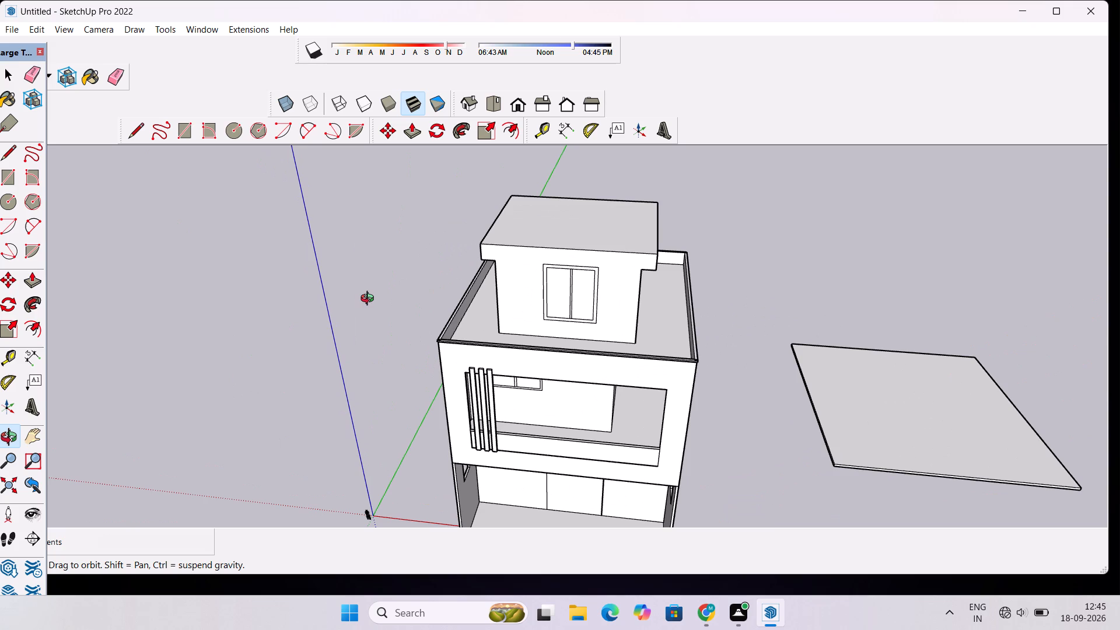
scroll(370, 300, up, 1)
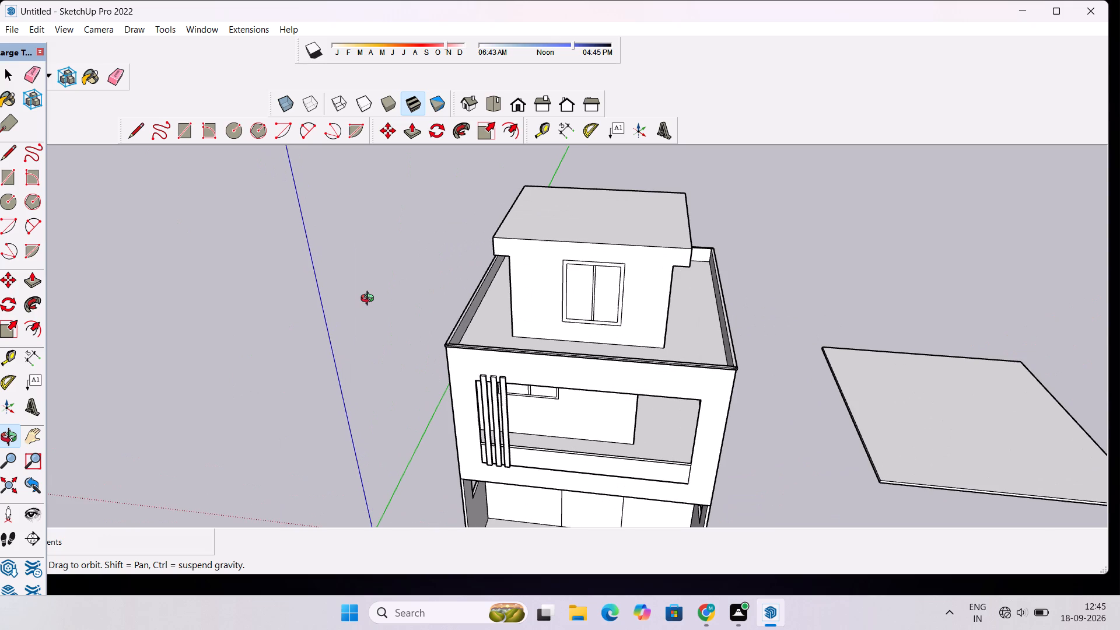
Push/Pull the inner face of the roof terrace's left parapet inward to thicken the parapet.
scroll(370, 300, down, 4)
drag(374, 305, 428, 444)
scroll(459, 358, up, 9)
drag(459, 358, 456, 358)
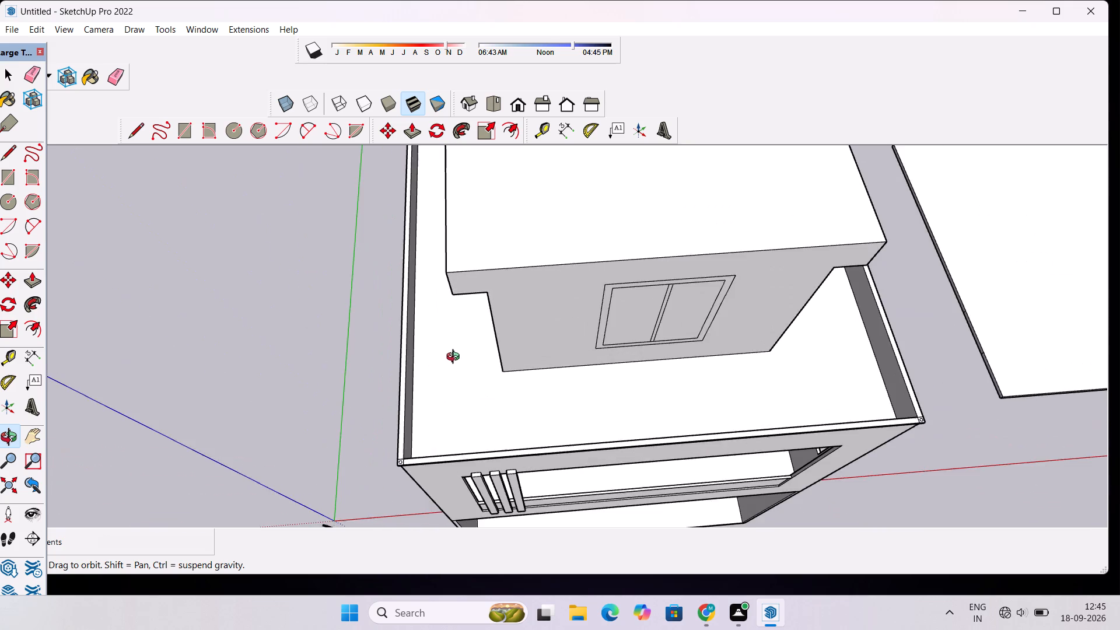
drag(456, 358, 387, 374)
scroll(386, 374, up, 8)
drag(386, 374, 404, 411)
scroll(404, 401, down, 5)
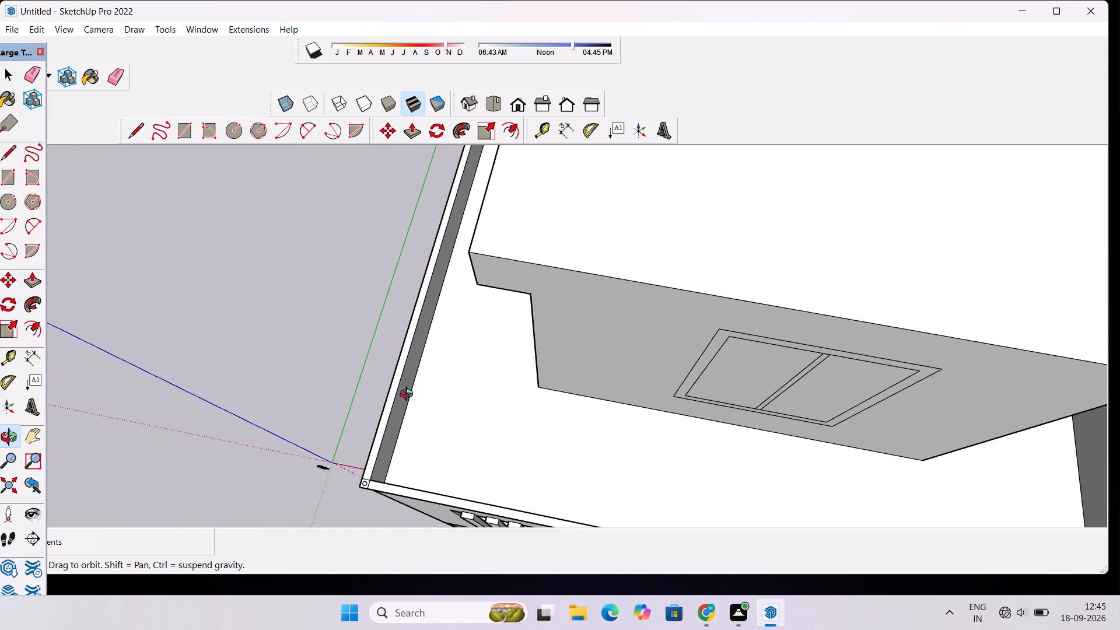
drag(418, 394, 402, 397)
scroll(383, 386, up, 5)
drag(425, 402, 407, 395)
scroll(404, 391, down, 4)
shift+drag(408, 390, 426, 397)
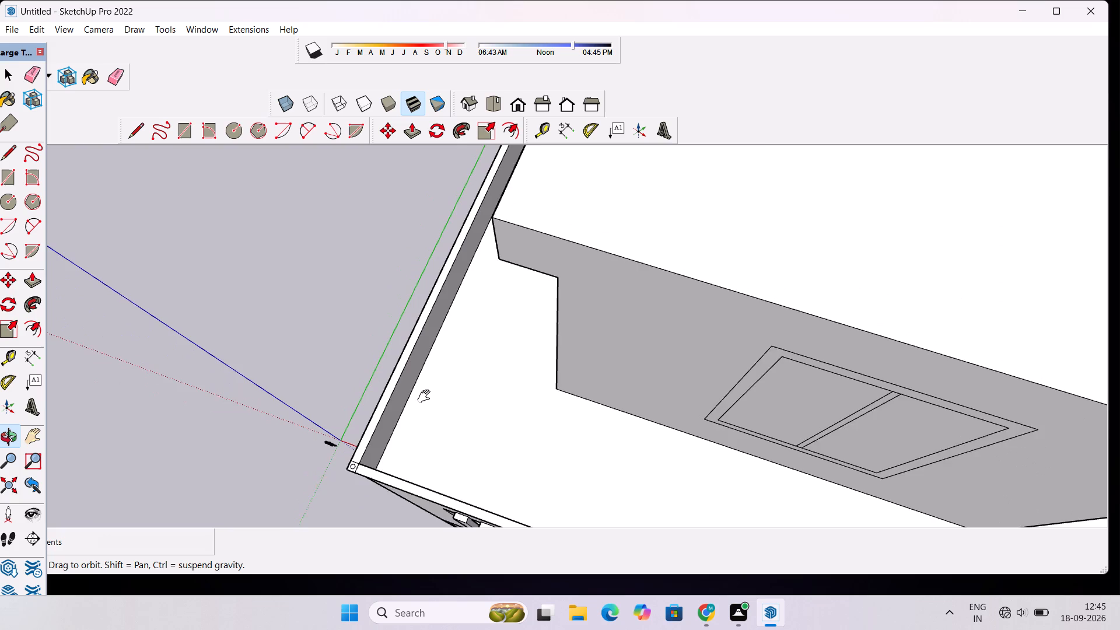
shift+drag(426, 397, 430, 400)
drag(412, 394, 392, 384)
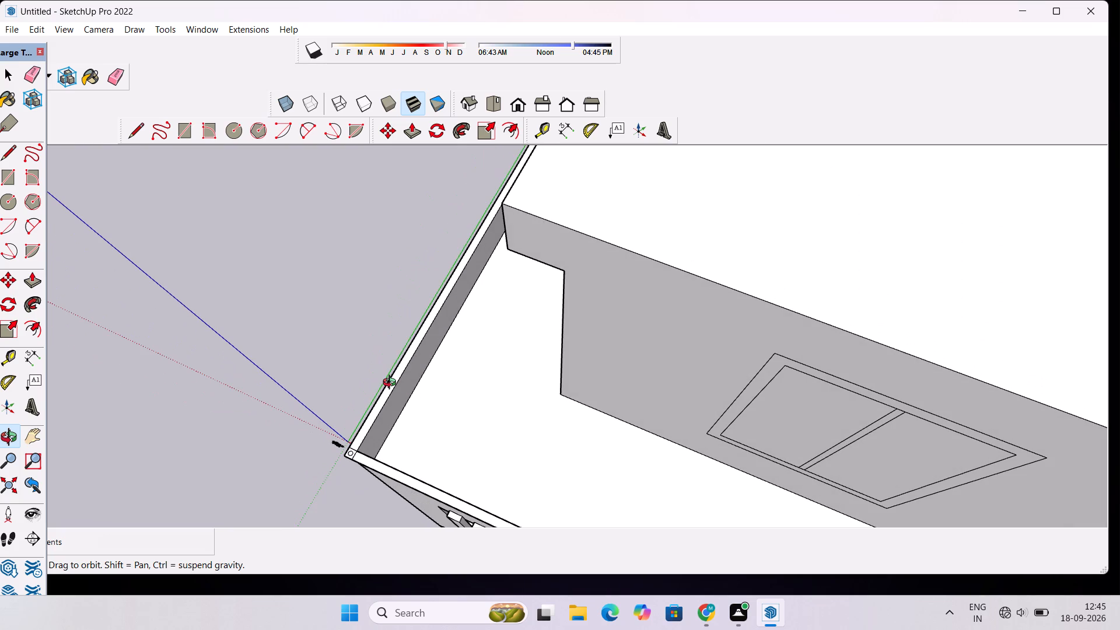
scroll(388, 371, up, 1)
shift+drag(388, 371, 409, 386)
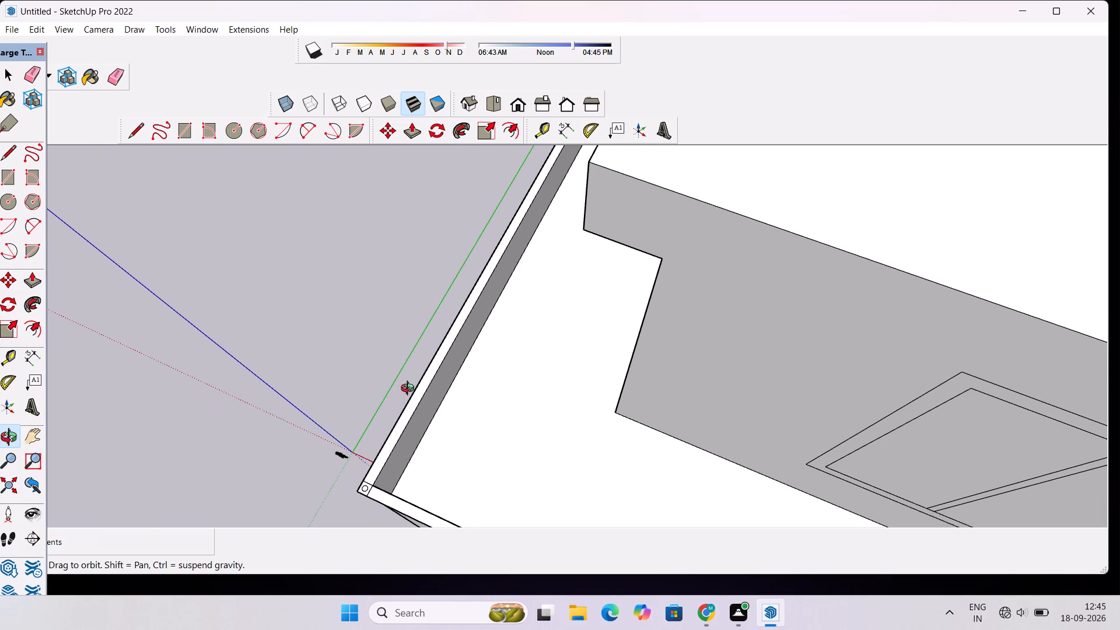
drag(435, 403, 436, 377)
scroll(438, 372, down, 4)
drag(474, 355, 474, 337)
shift+drag(473, 344, 436, 356)
scroll(436, 356, up, 1)
shift+drag(436, 356, 428, 357)
key(space)
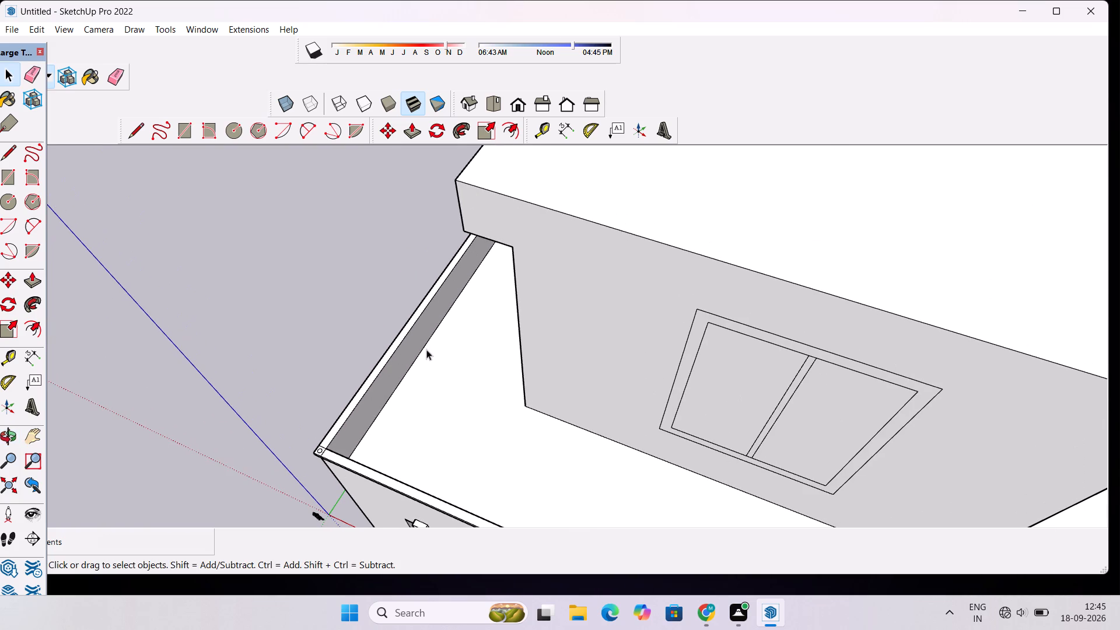
click(421, 335)
key(p)
click(421, 335)
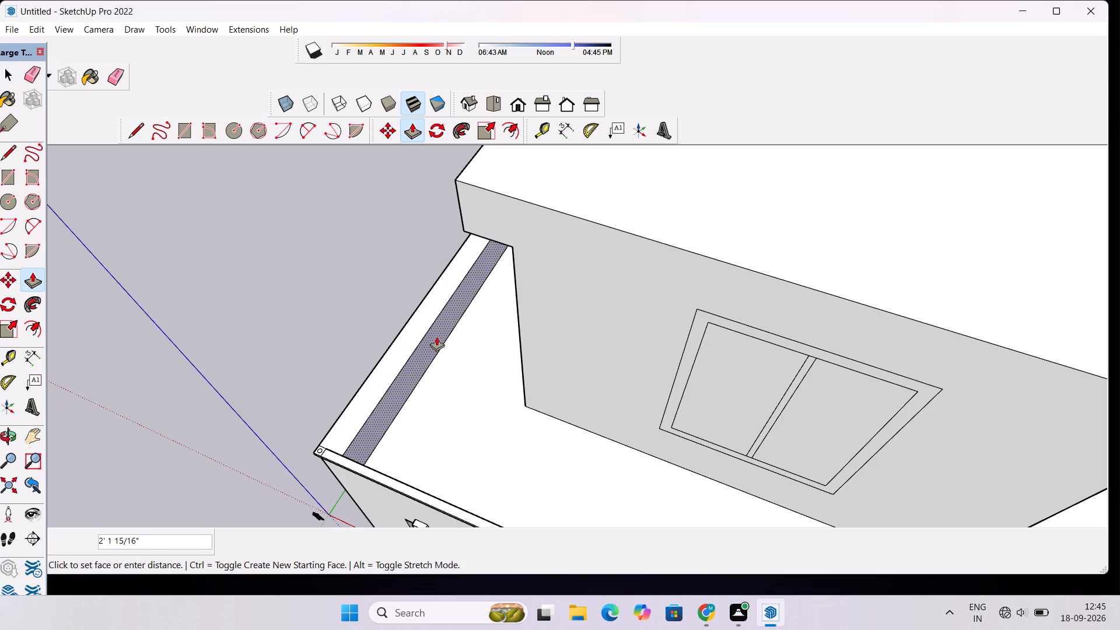
click(429, 333)
key(space)
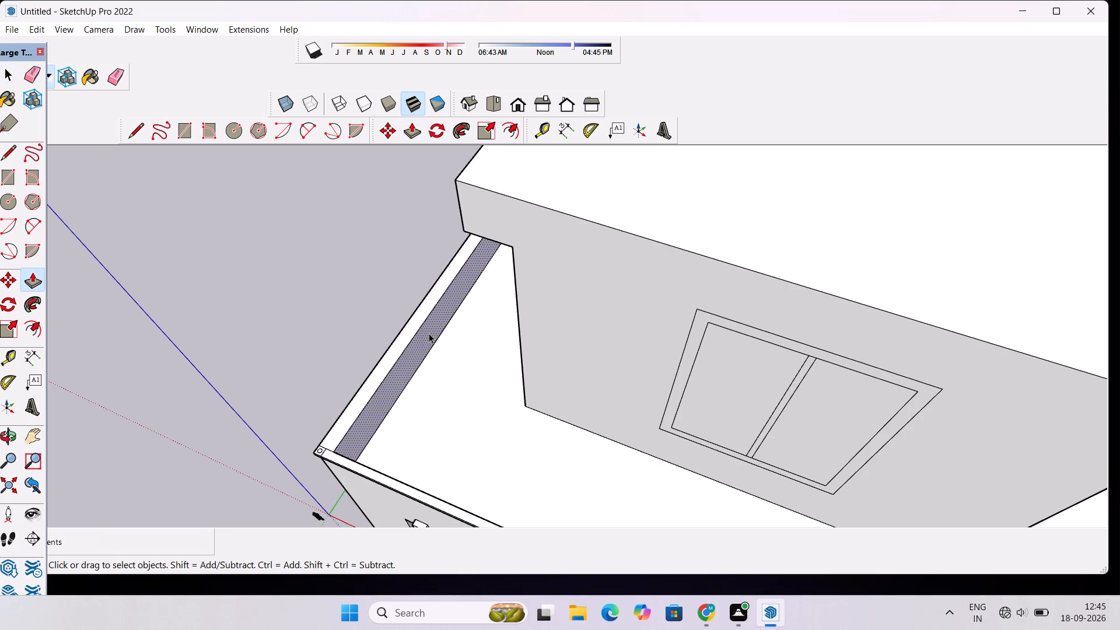
Examine the thickened left parapet and its front corner from outside and from above.
text(o)
scroll(426, 333, down, 7)
drag(383, 400, 479, 297)
scroll(482, 295, up, 3)
drag(298, 368, 488, 335)
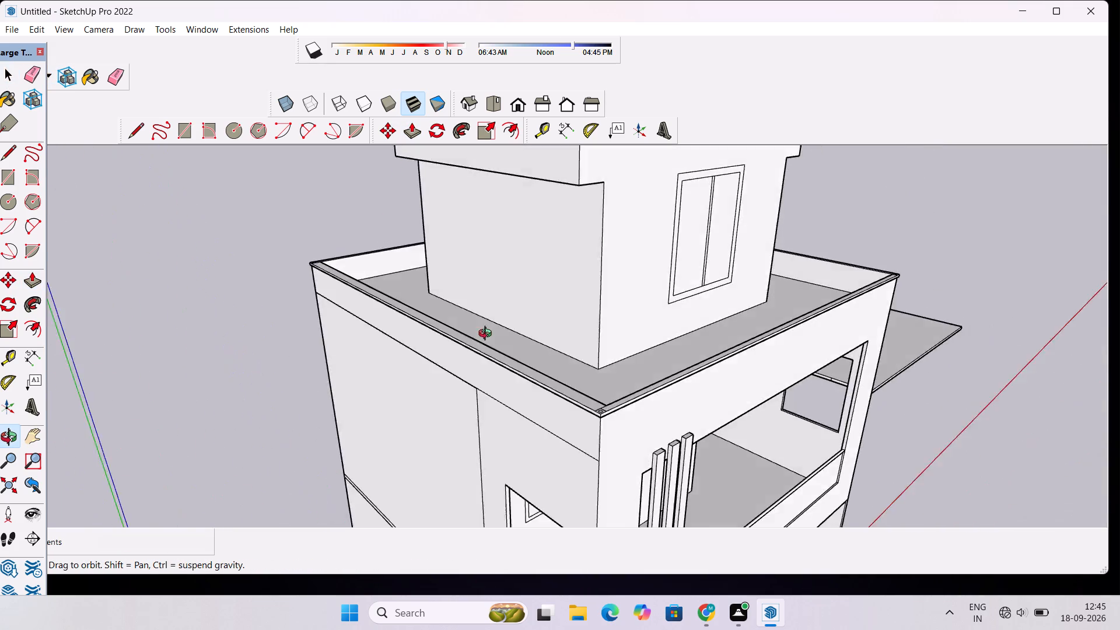
drag(488, 335, 625, 422)
scroll(675, 429, up, 9)
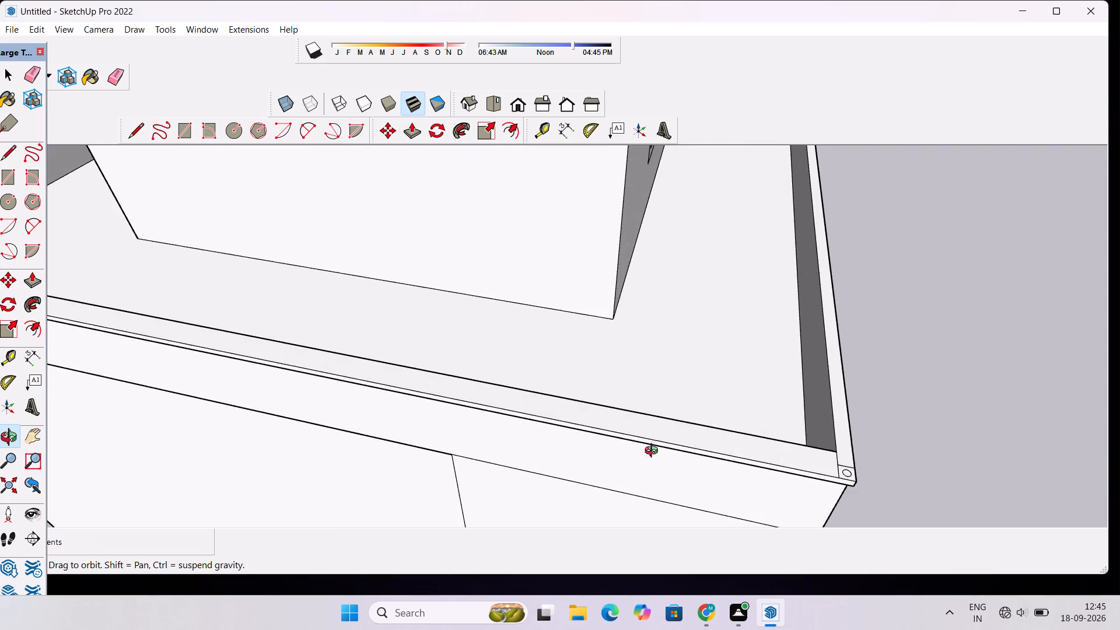
drag(631, 474, 550, 321)
scroll(546, 326, down, 5)
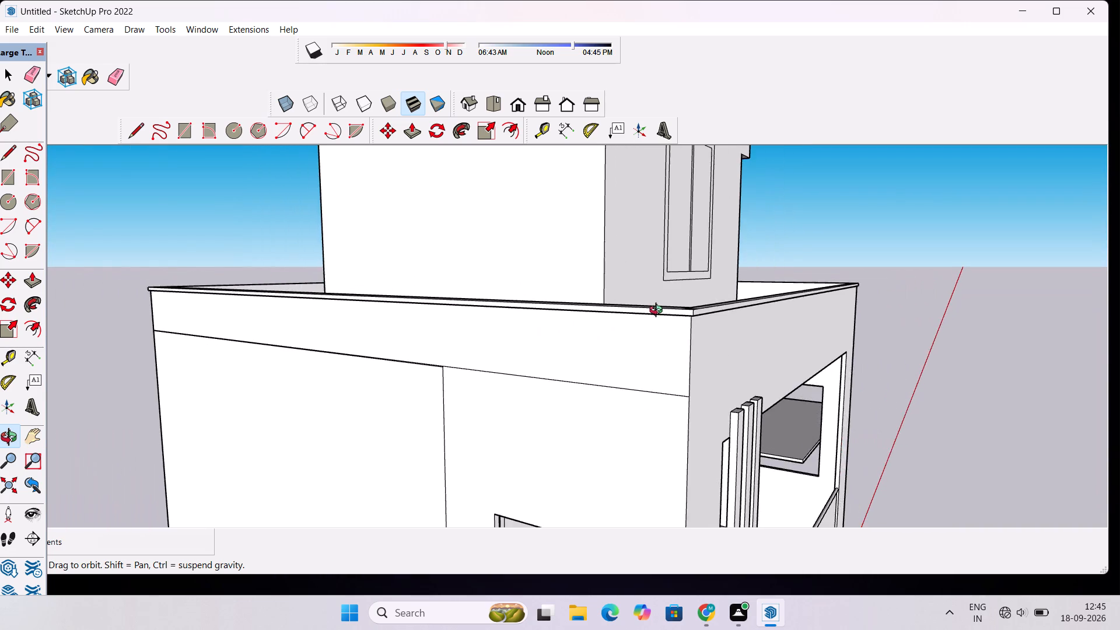
drag(659, 311, 410, 435)
scroll(421, 422, down, 6)
drag(446, 408, 467, 472)
scroll(533, 470, up, 4)
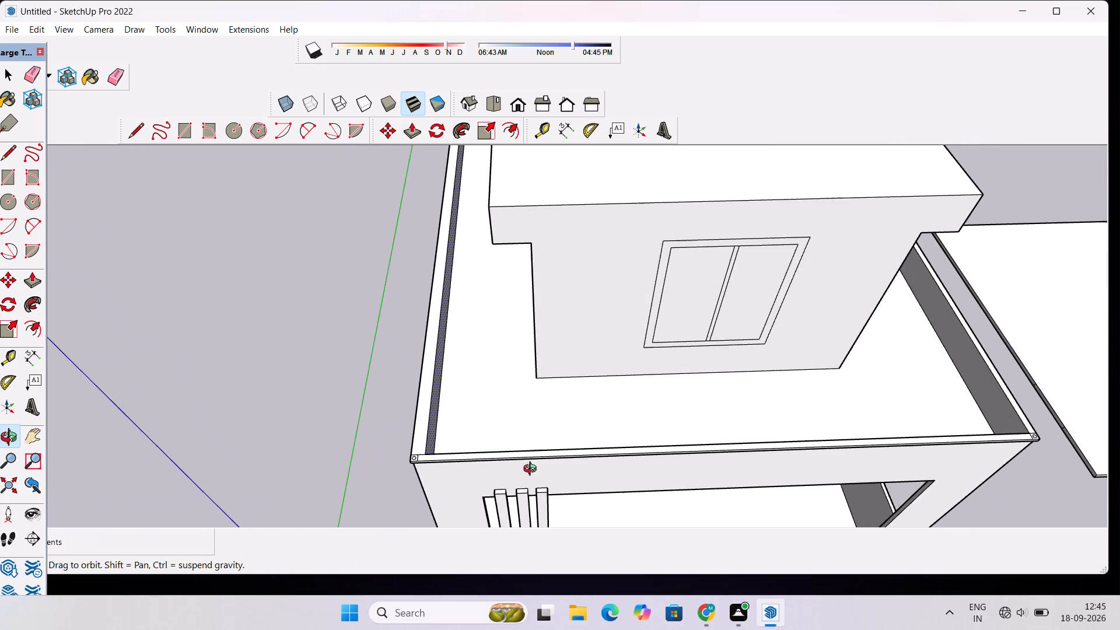
Draw a 4' vertical line up from the centre of the circle on the parapet's front-right corner.
shift+drag(552, 443, 459, 422)
shift+drag(764, 411, 510, 393)
scroll(688, 402, up, 4)
scroll(629, 400, up, 4)
shift+scroll(578, 361, down, 4)
shift+drag(576, 360, 587, 388)
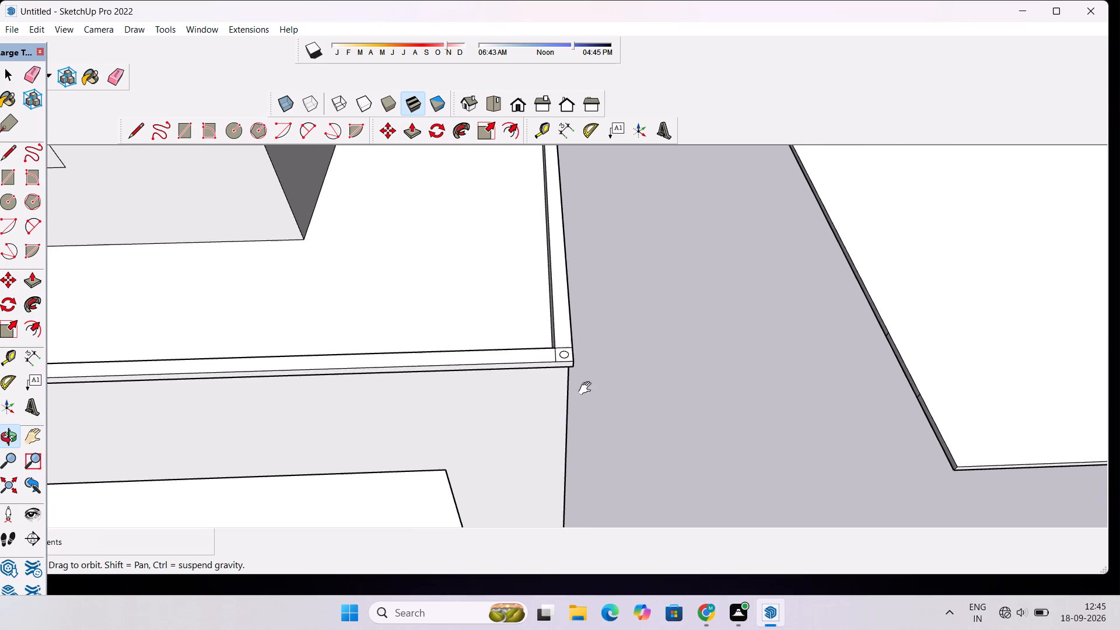
shift+scroll(560, 348, up, 9)
shift+drag(556, 363, 582, 368)
shift+scroll(583, 380, up, 9)
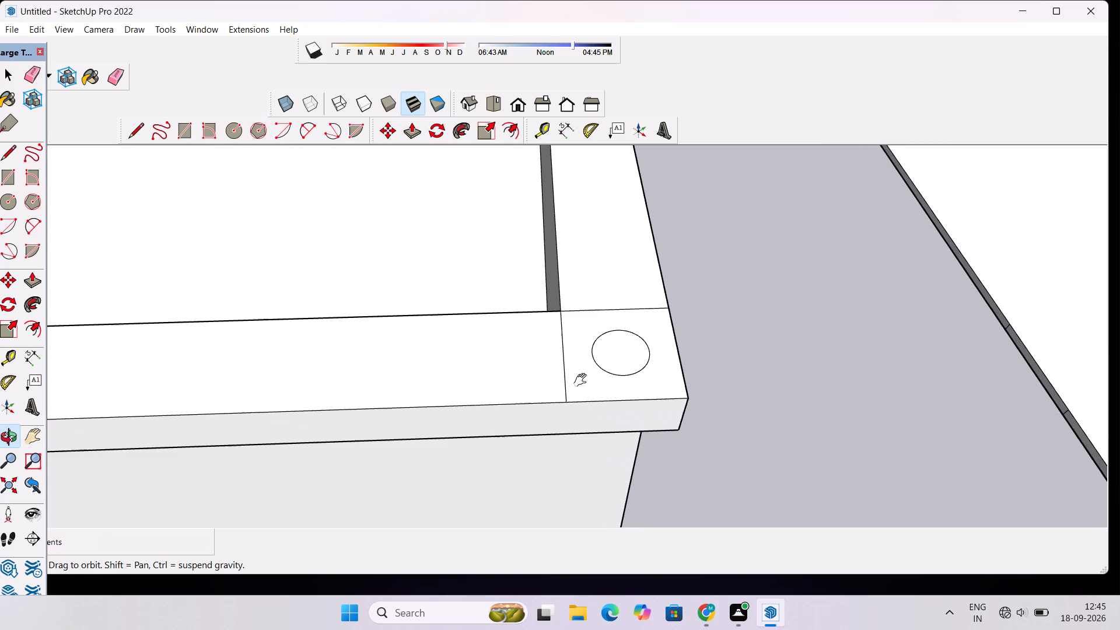
key(l)
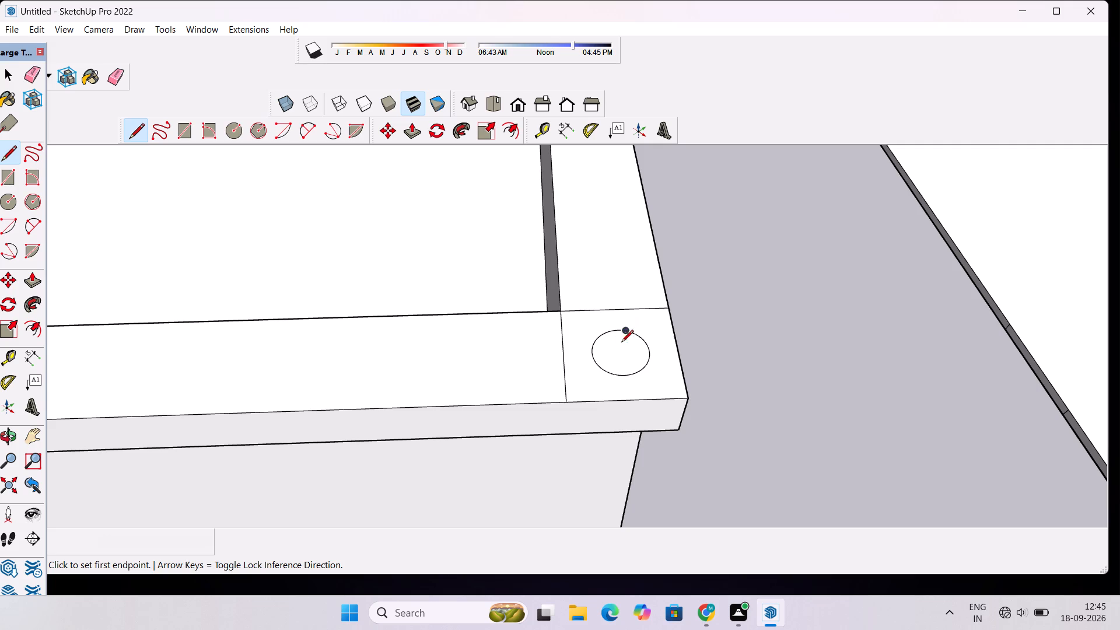
click(619, 353)
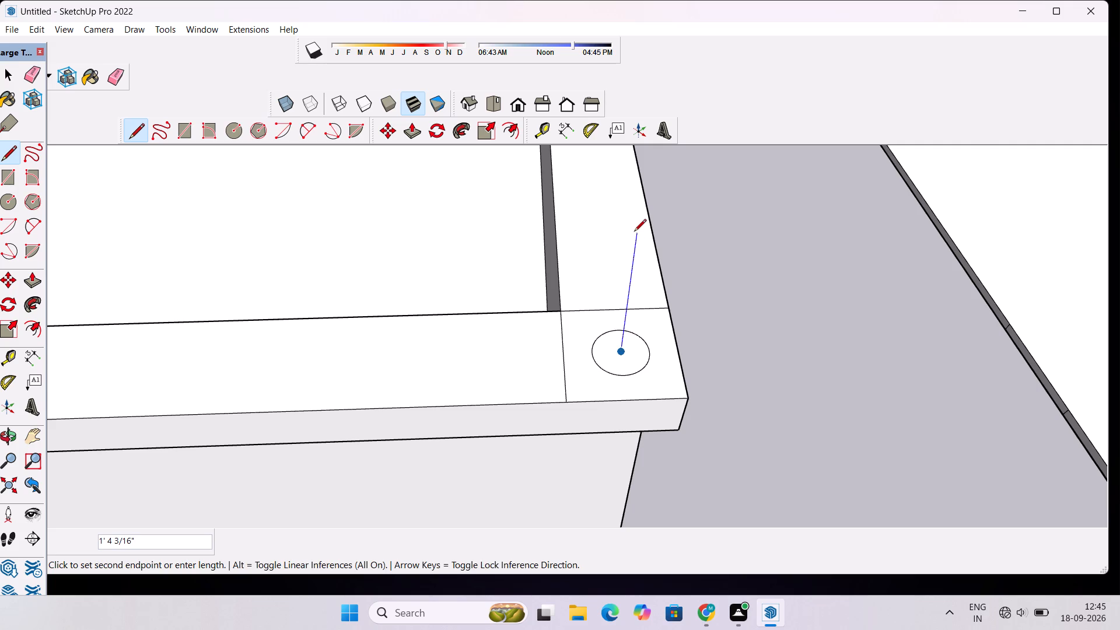
text(4')
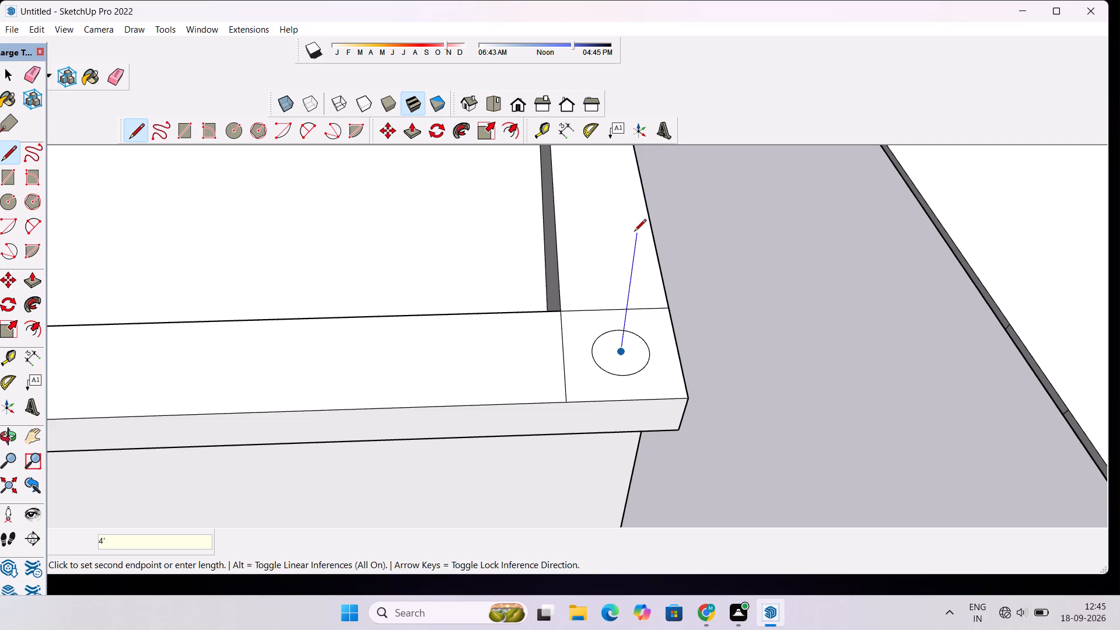
key(Return)
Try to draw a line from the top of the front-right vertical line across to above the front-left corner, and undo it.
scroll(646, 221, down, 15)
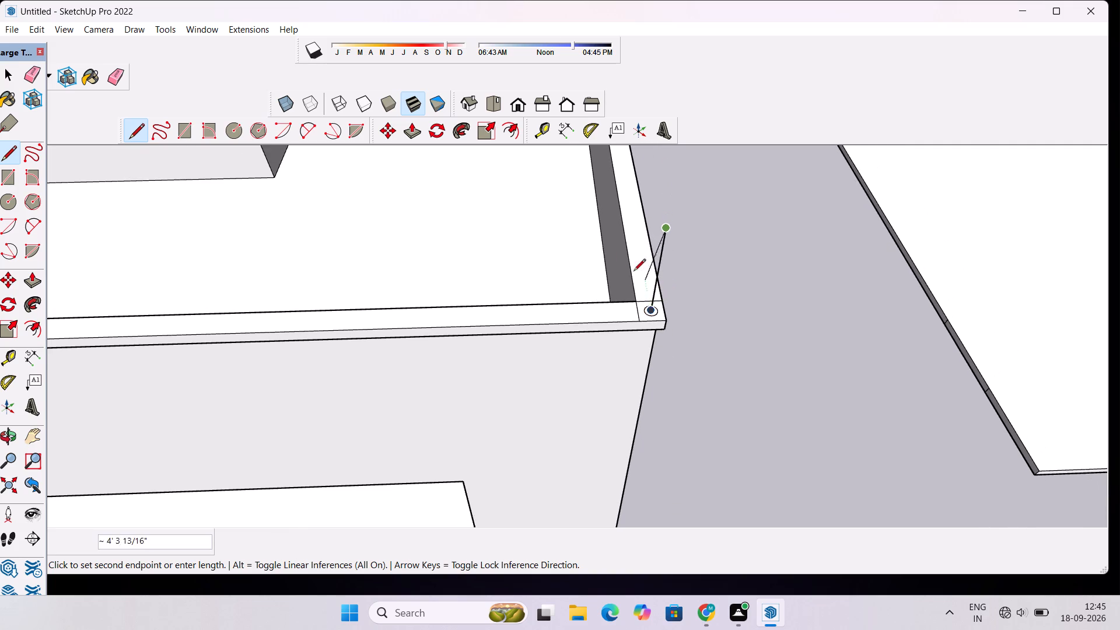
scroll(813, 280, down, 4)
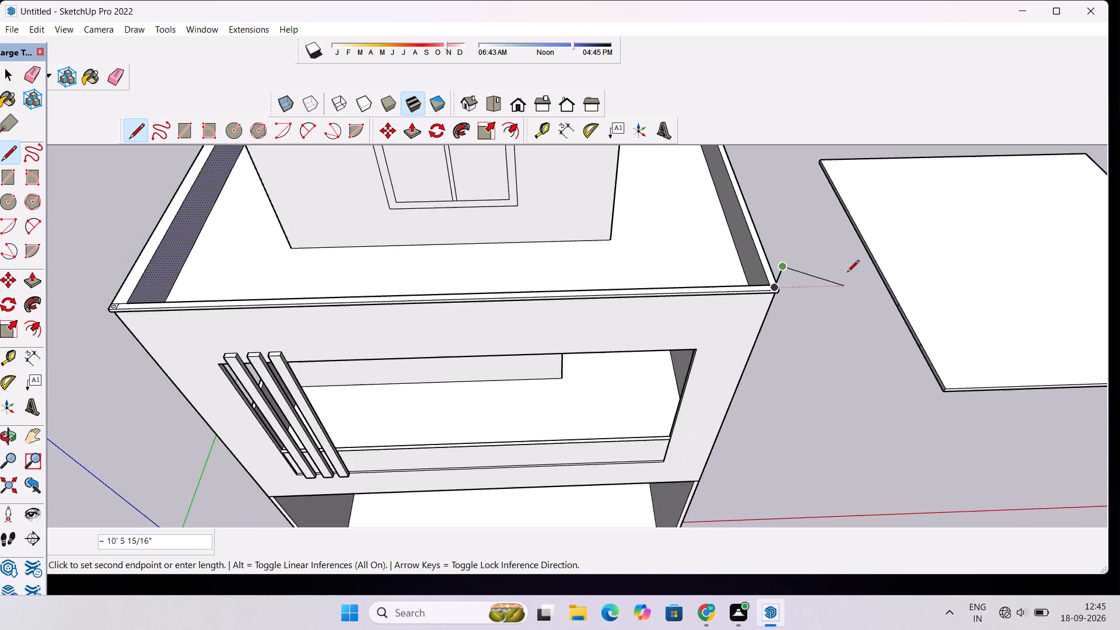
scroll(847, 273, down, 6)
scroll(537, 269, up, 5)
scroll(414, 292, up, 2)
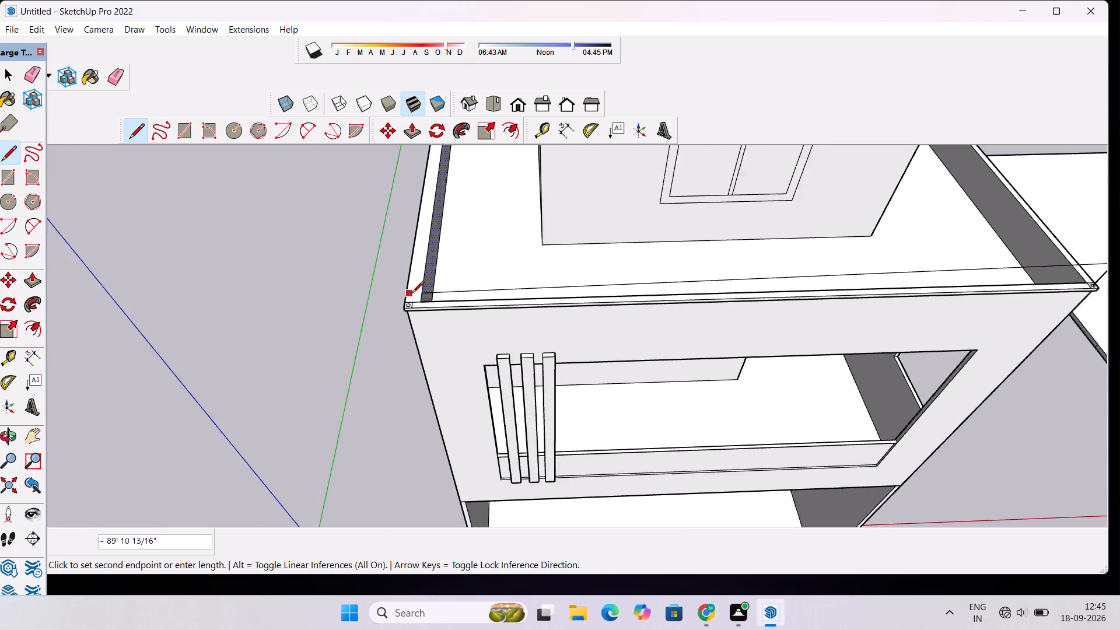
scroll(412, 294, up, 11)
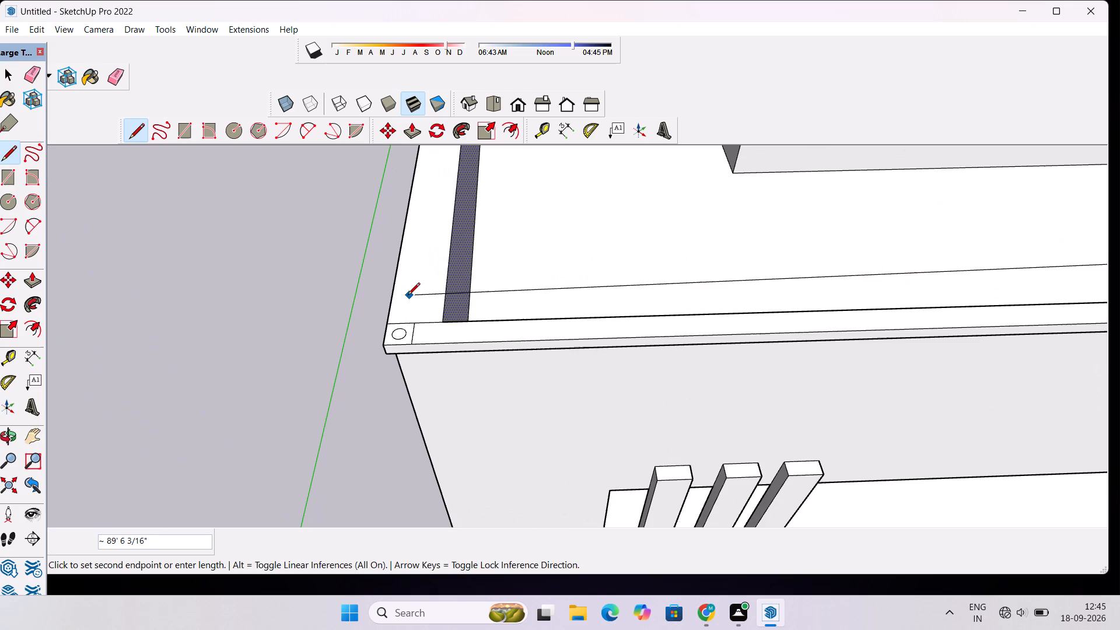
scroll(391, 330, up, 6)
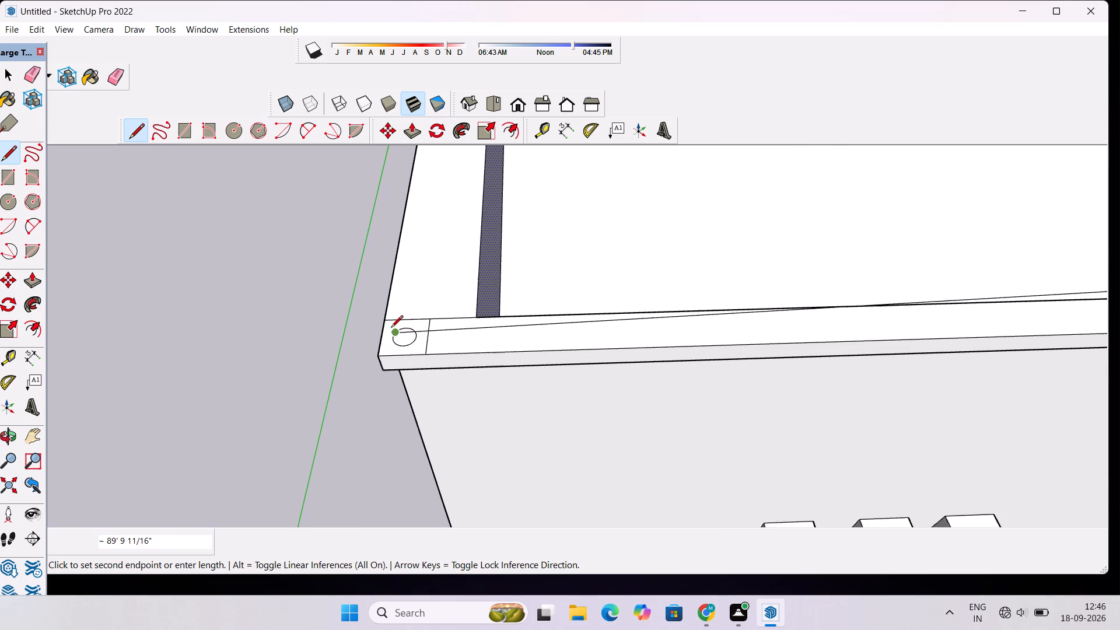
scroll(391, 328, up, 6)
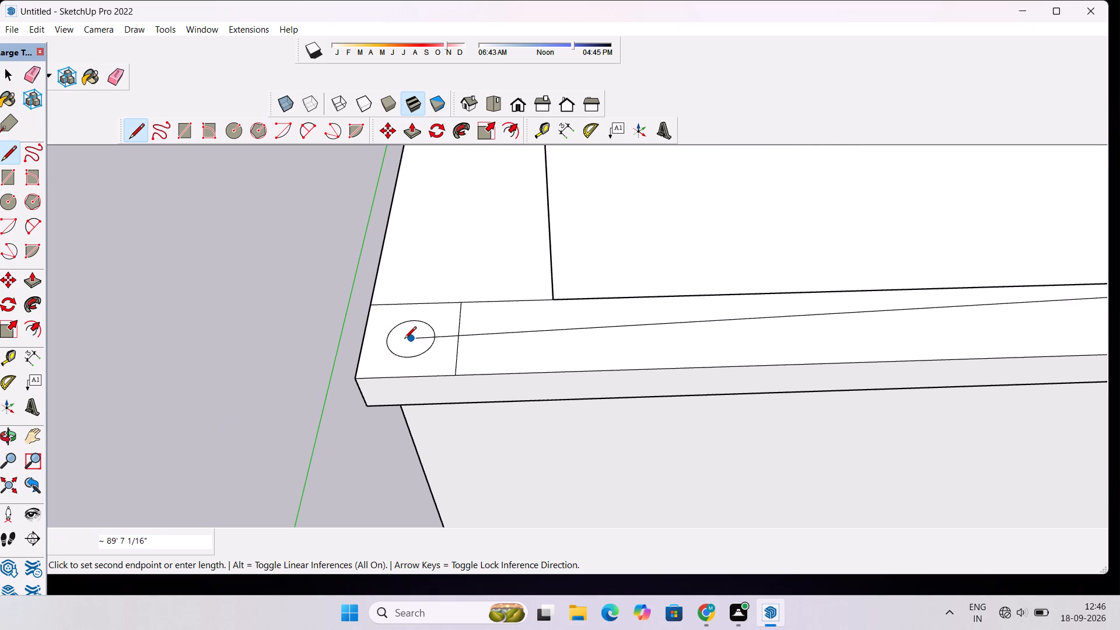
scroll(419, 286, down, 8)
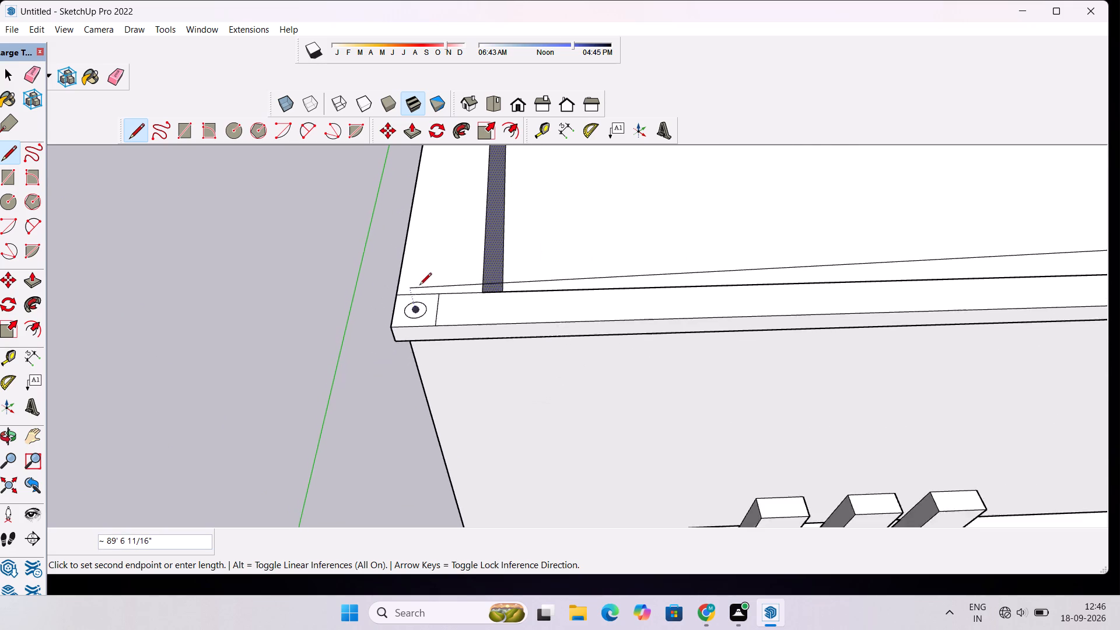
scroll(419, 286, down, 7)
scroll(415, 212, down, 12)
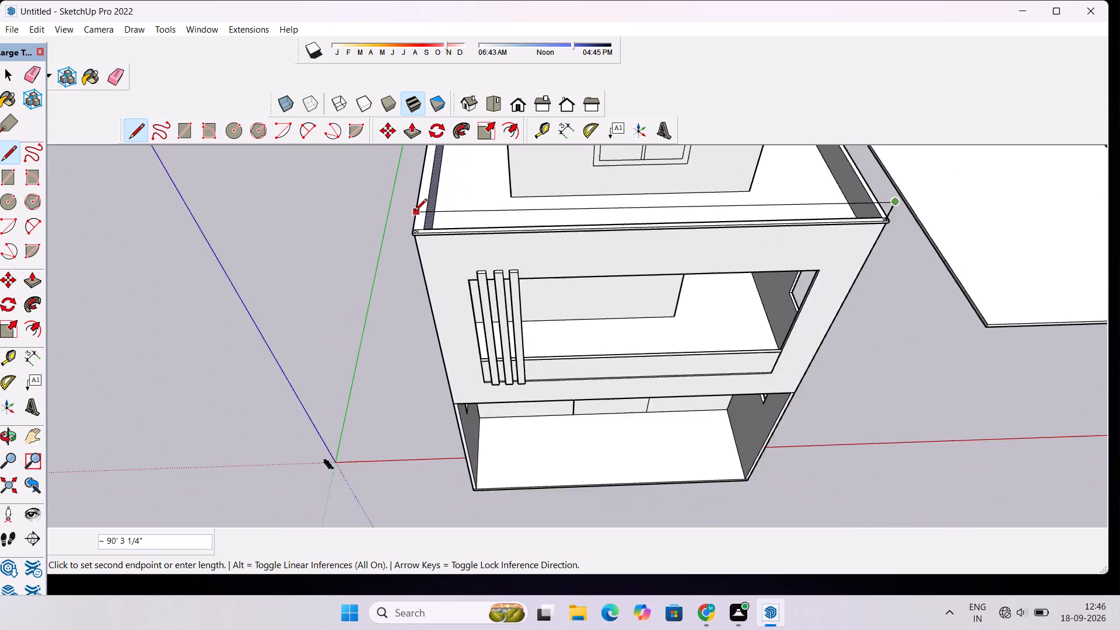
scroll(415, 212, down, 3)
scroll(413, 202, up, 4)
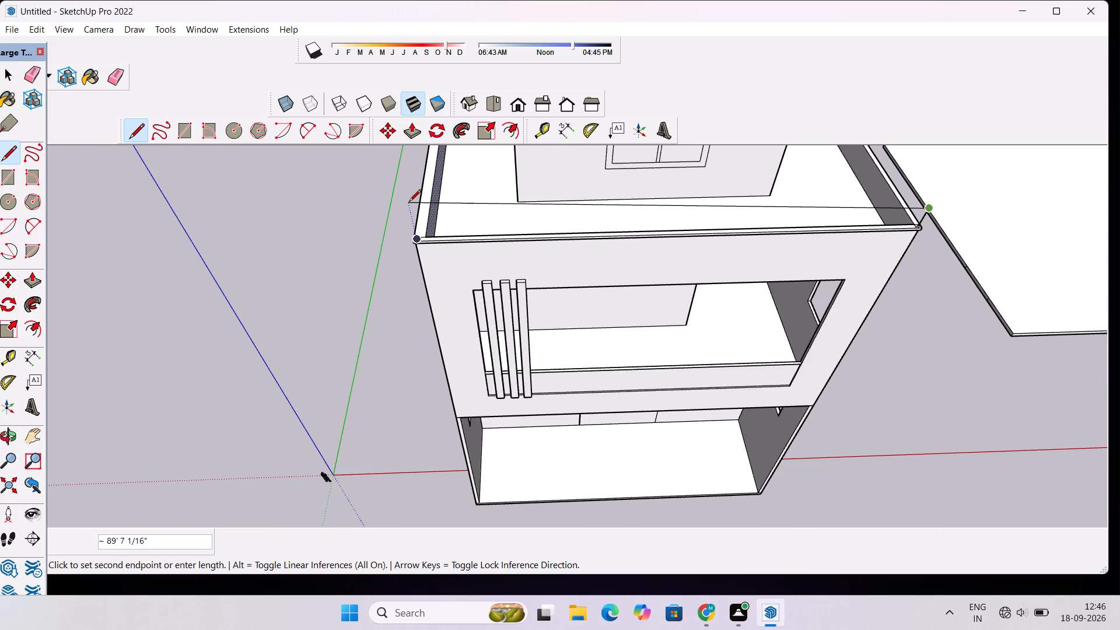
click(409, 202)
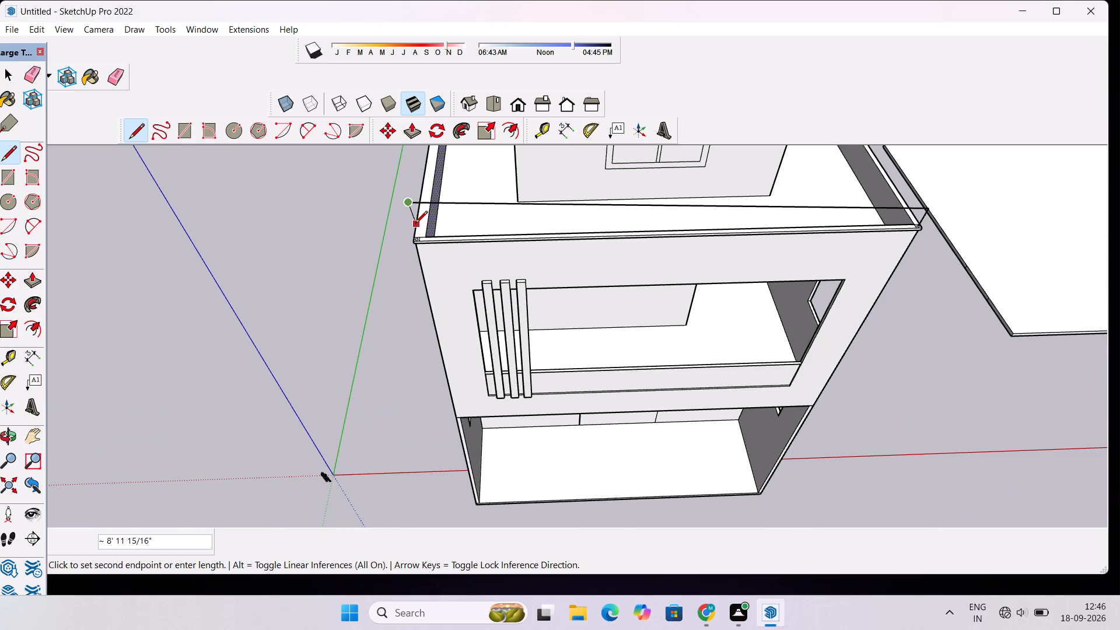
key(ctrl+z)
Draw a 4' vertical line up from the centre of the circle on the parapet's front-left corner.
scroll(416, 241, up, 13)
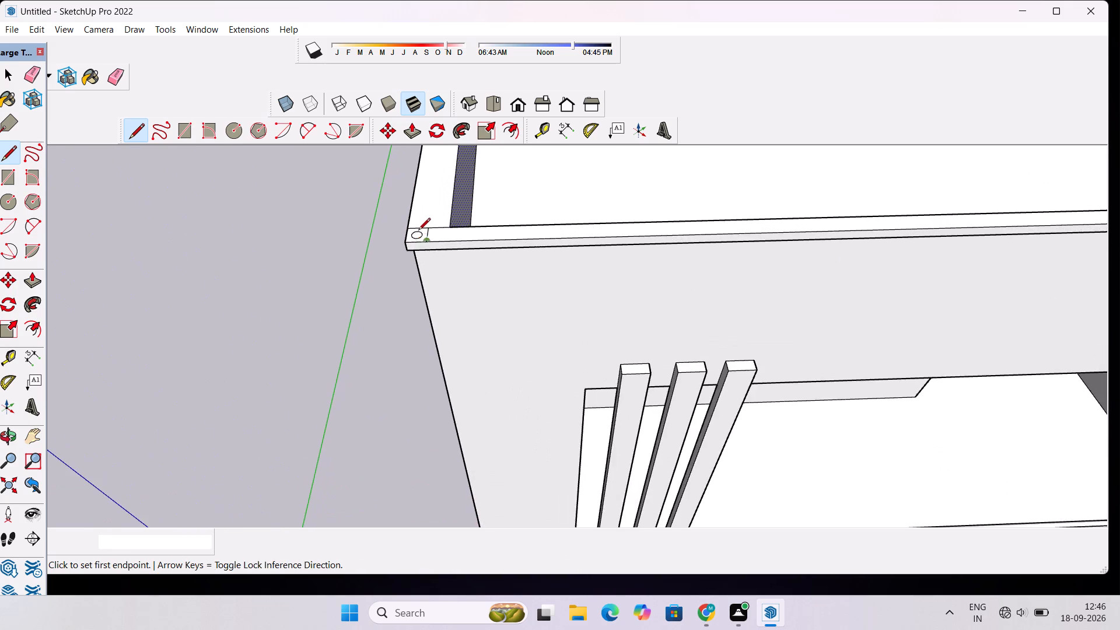
scroll(419, 225, up, 19)
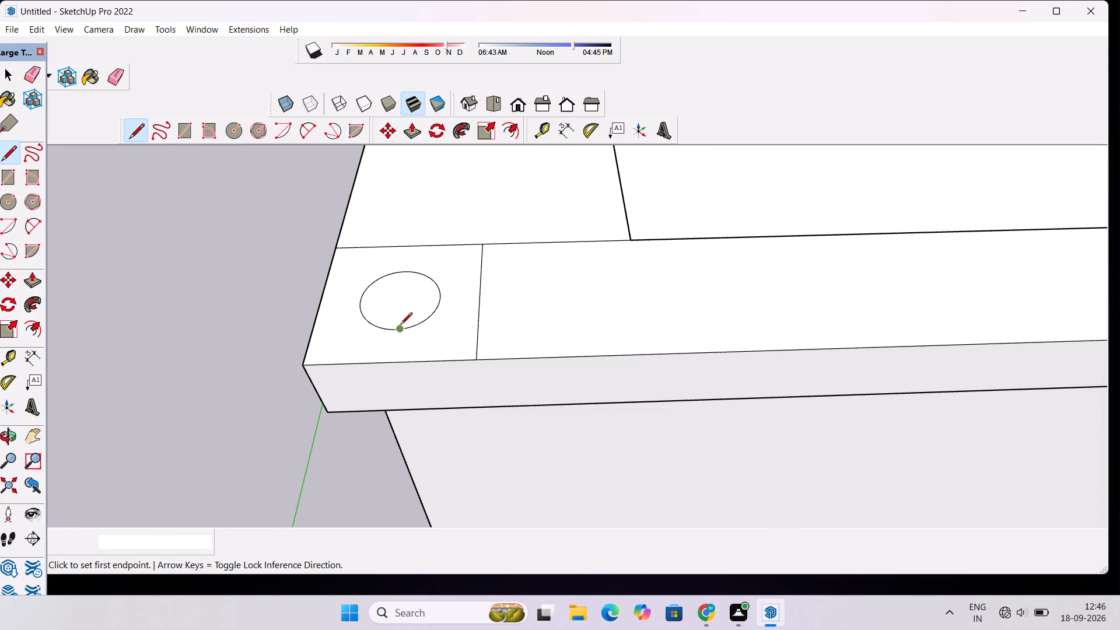
click(400, 300)
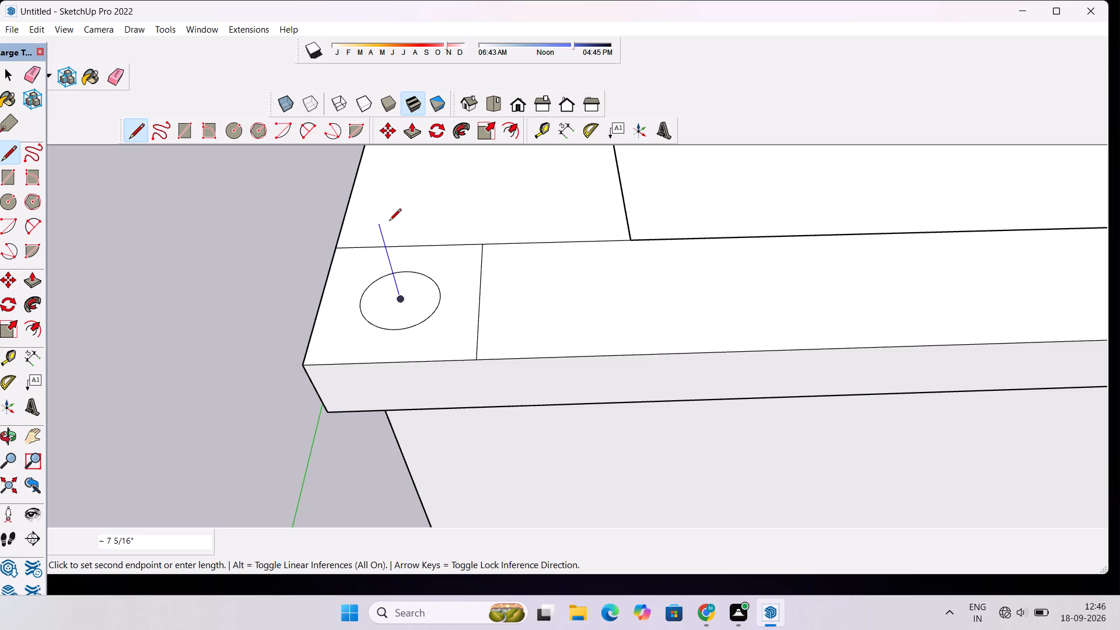
text(4')
key(Return)
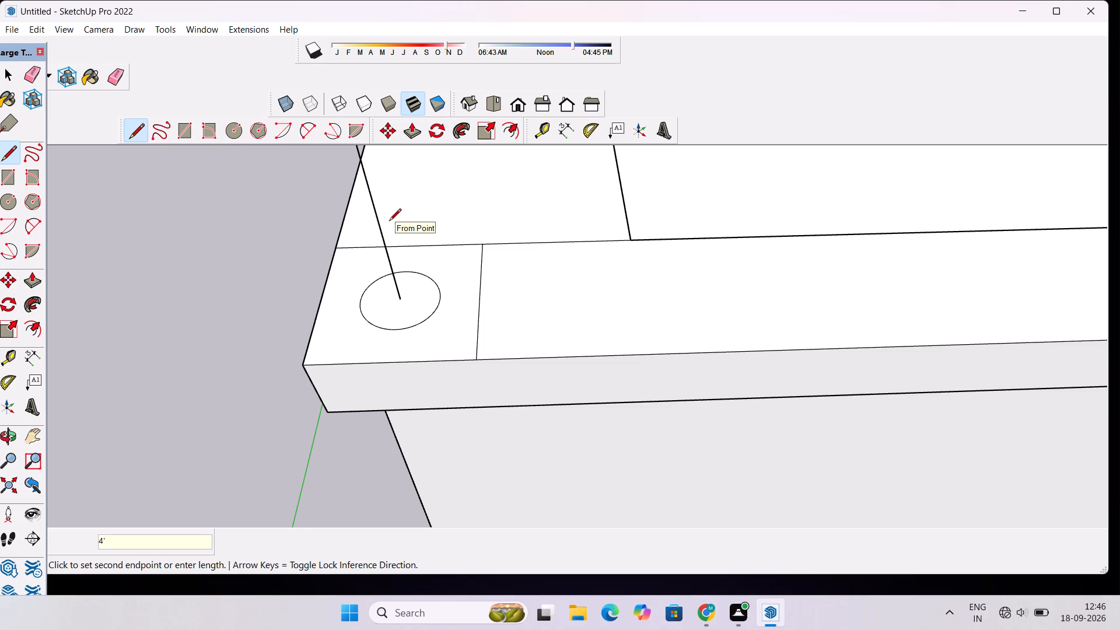
key(space)
Draw a 4' vertical line up from the centre of the circle on the parapet's rear-left corner.
scroll(389, 222, down, 18)
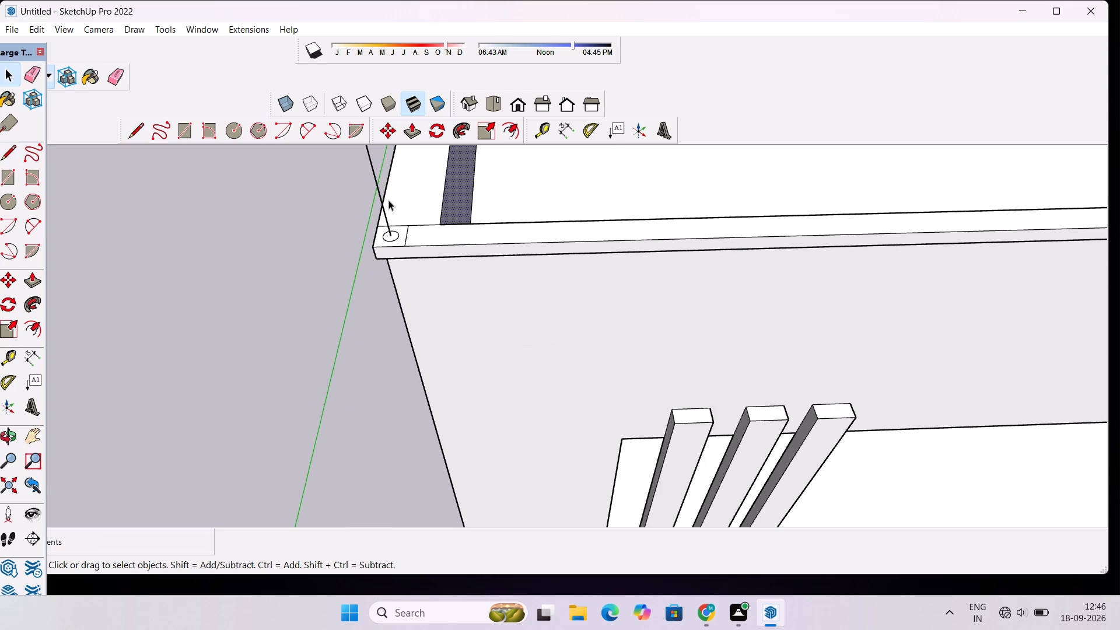
scroll(388, 201, down, 8)
key(o)
scroll(388, 202, down, 3)
shift+drag(381, 203, 400, 322)
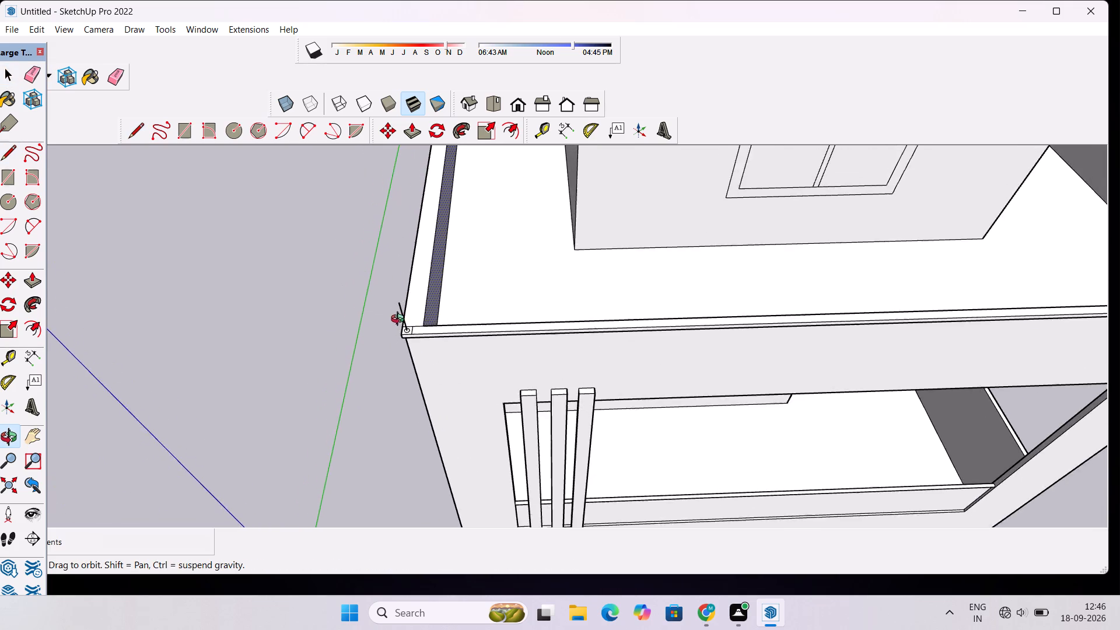
scroll(402, 307, down, 6)
shift+drag(437, 187, 437, 369)
scroll(426, 287, up, 1)
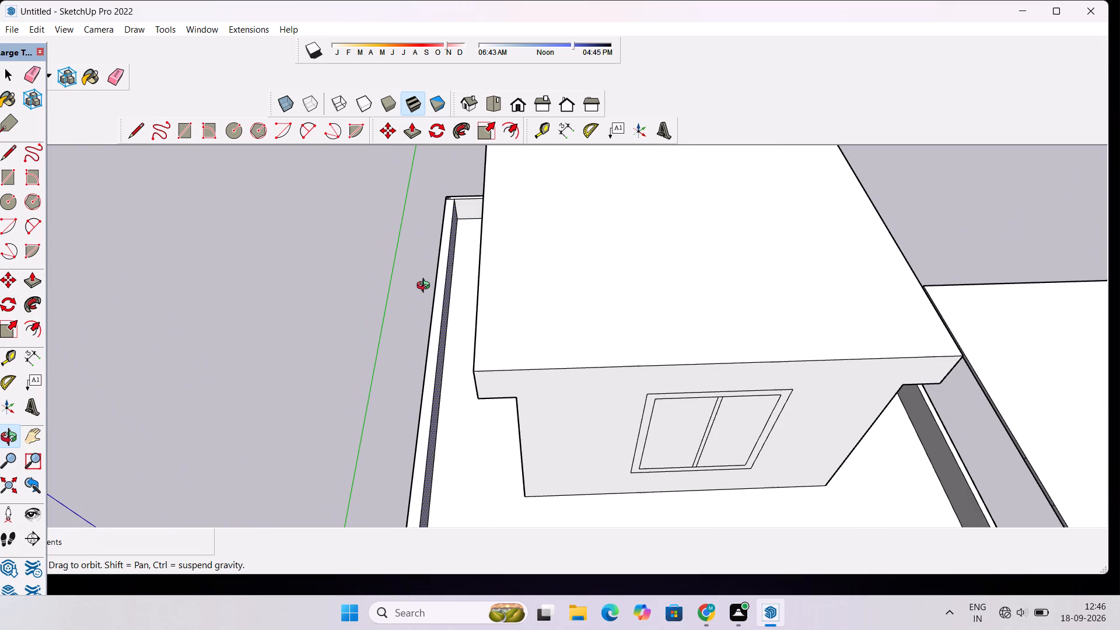
shift+drag(415, 281, 426, 342)
scroll(440, 269, up, 7)
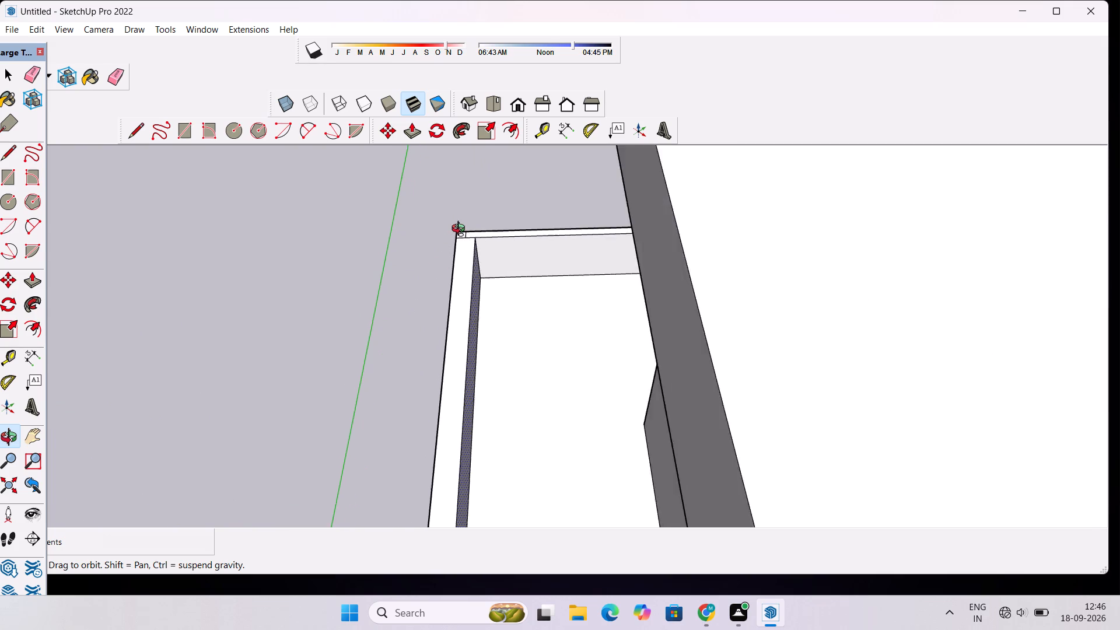
scroll(461, 230, up, 11)
scroll(466, 243, down, 5)
drag(454, 262, 459, 301)
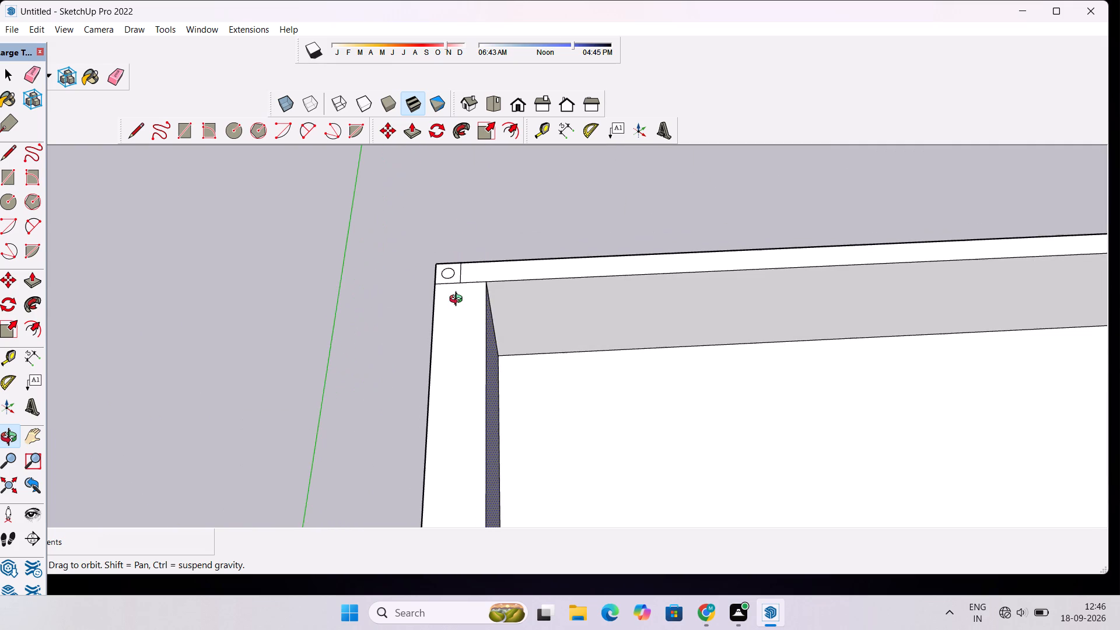
scroll(455, 278, up, 4)
shift+scroll(442, 278, up, 4)
shift+drag(438, 278, 470, 261)
shift+scroll(471, 256, up, 7)
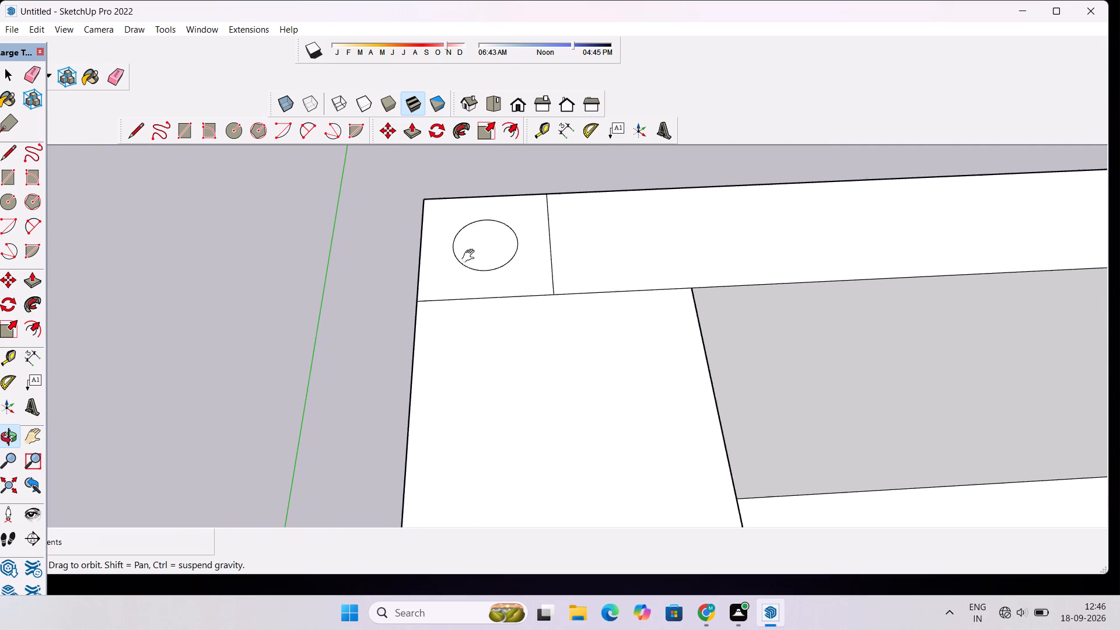
shift+scroll(471, 256, up, 6)
key(l)
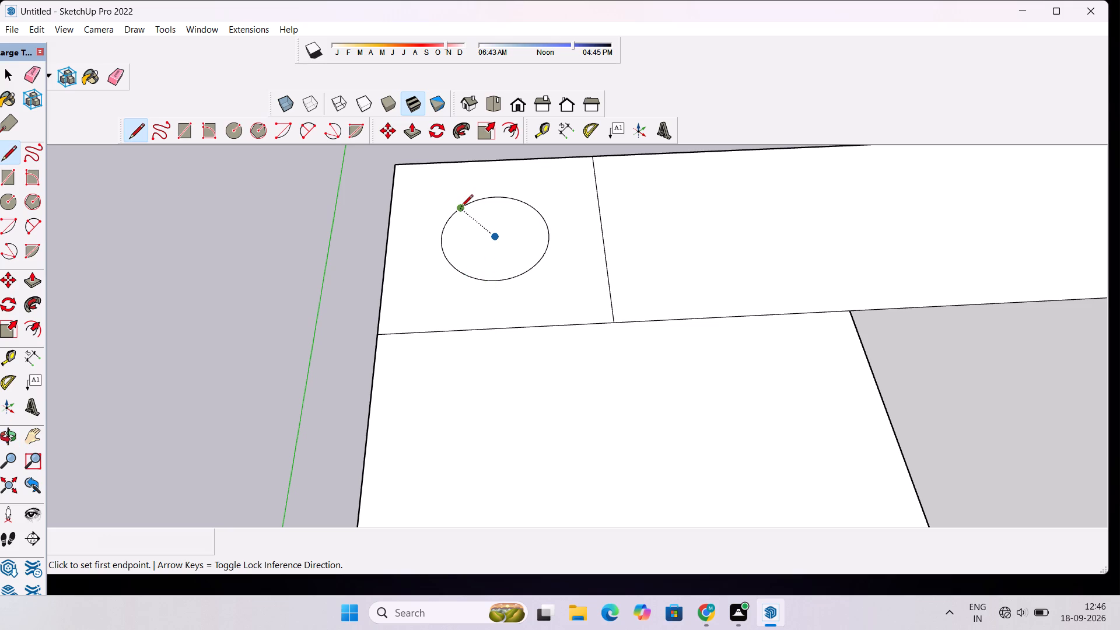
click(494, 240)
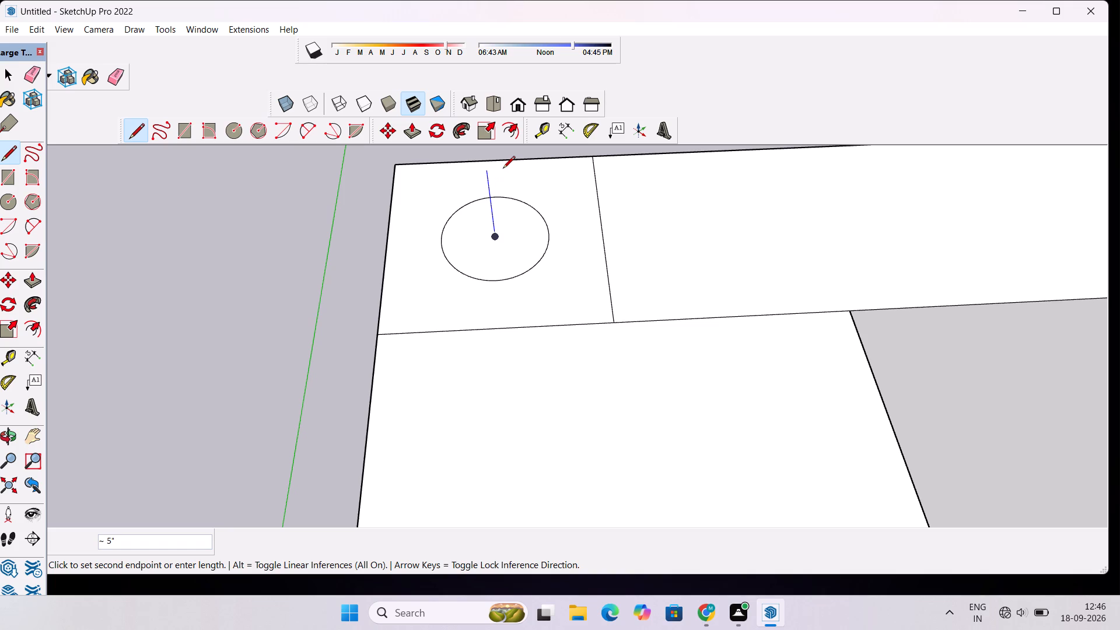
text(4')
key(Return)
key(space)
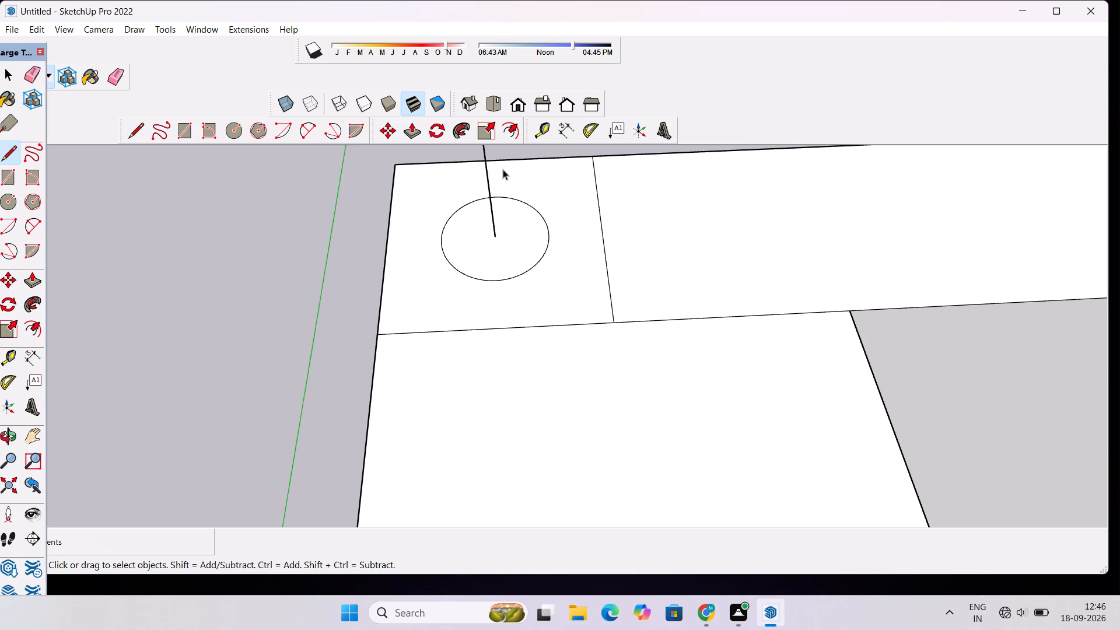
Draw a 4' vertical line up from the centre of the circle on the parapet's rear-right corner.
text(o)
scroll(389, 190, down, 14)
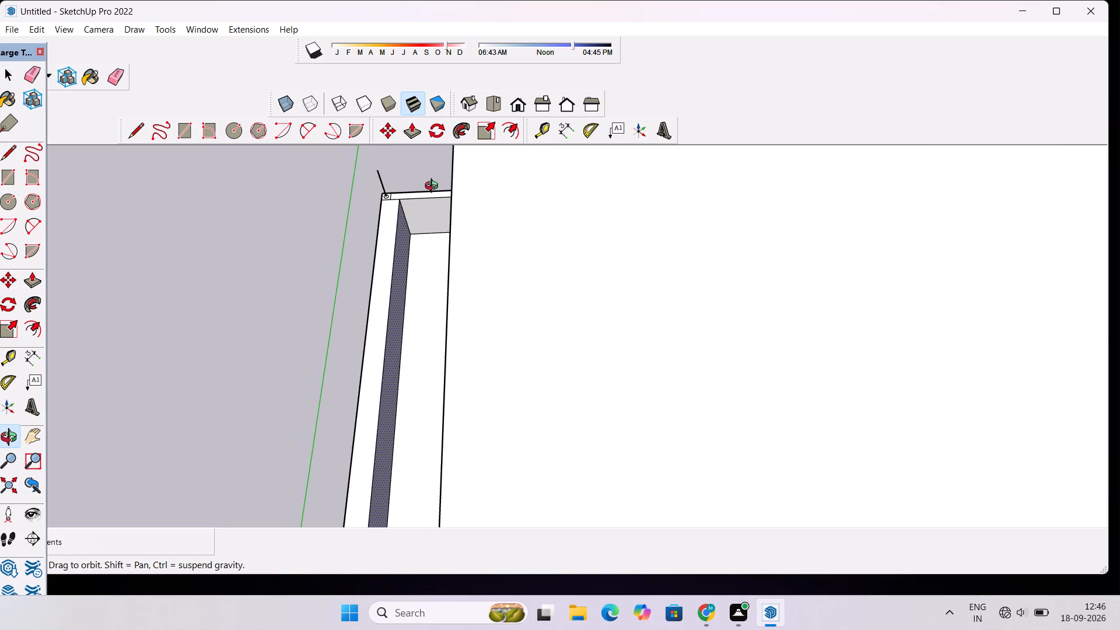
shift+drag(468, 180, 309, 197)
scroll(309, 197, down, 11)
shift+drag(463, 185, 342, 240)
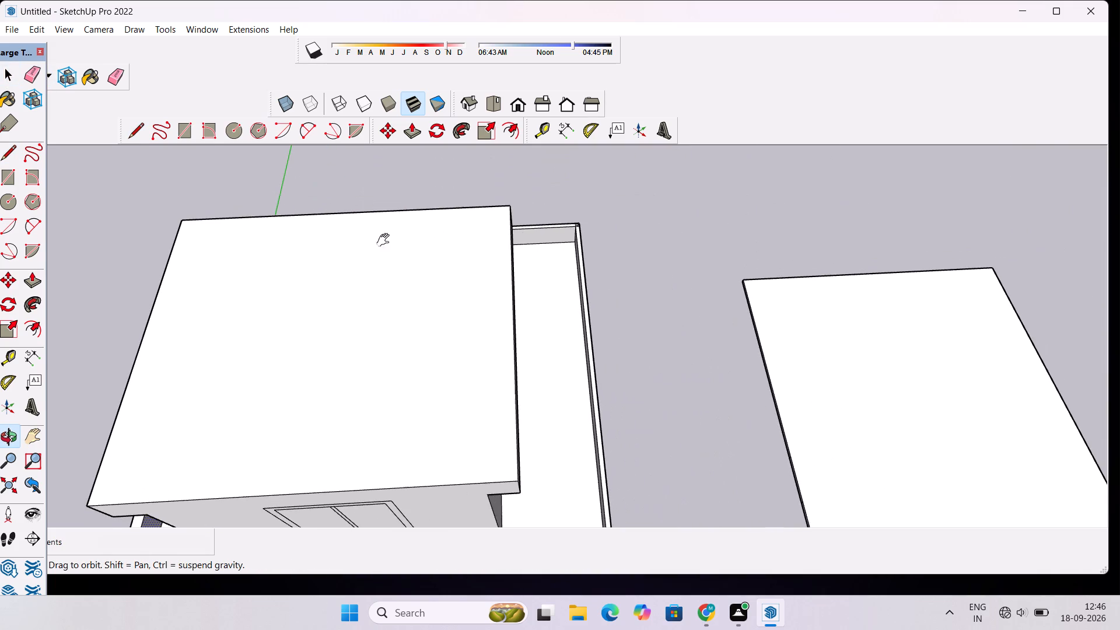
scroll(584, 203, up, 10)
shift+drag(563, 292, 556, 259)
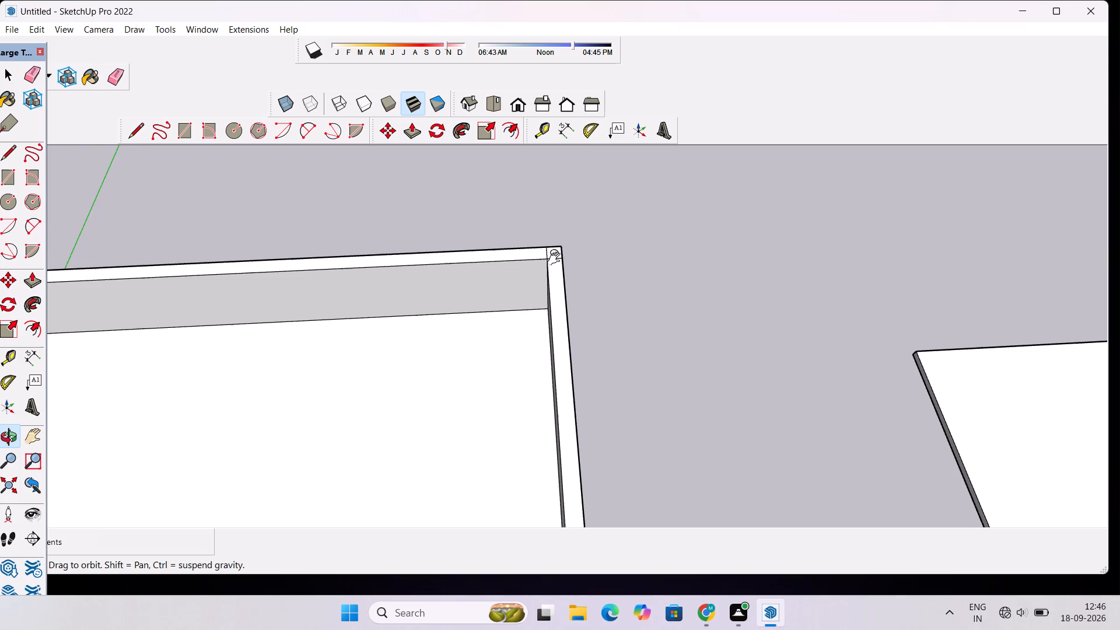
shift+scroll(563, 225, up, 5)
shift+scroll(555, 236, down, 6)
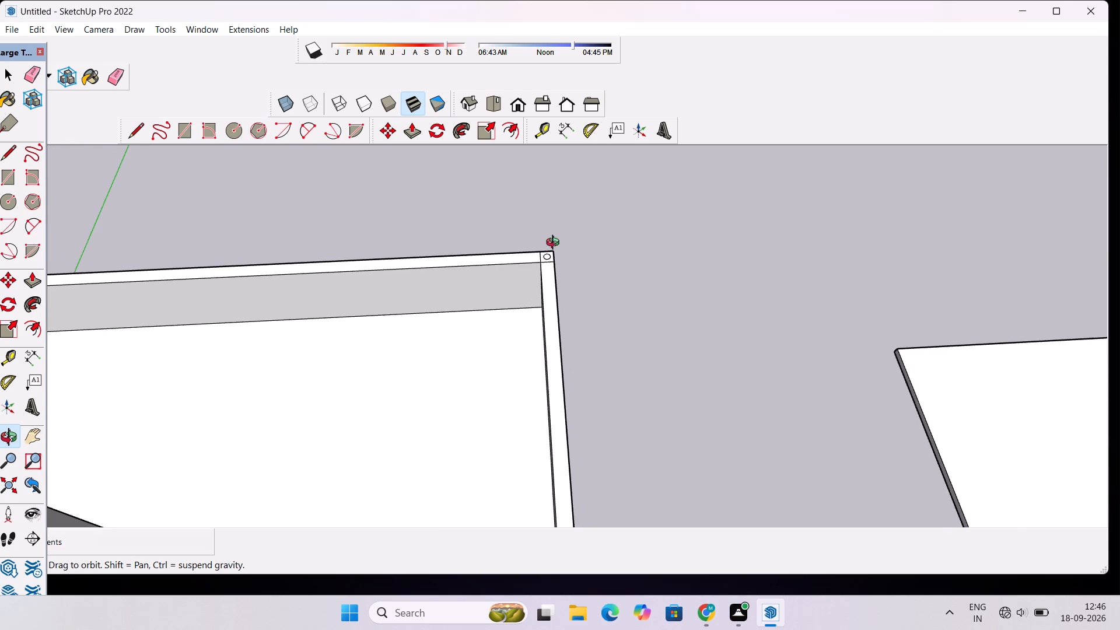
shift+scroll(541, 263, up, 20)
shift+scroll(541, 263, up, 1)
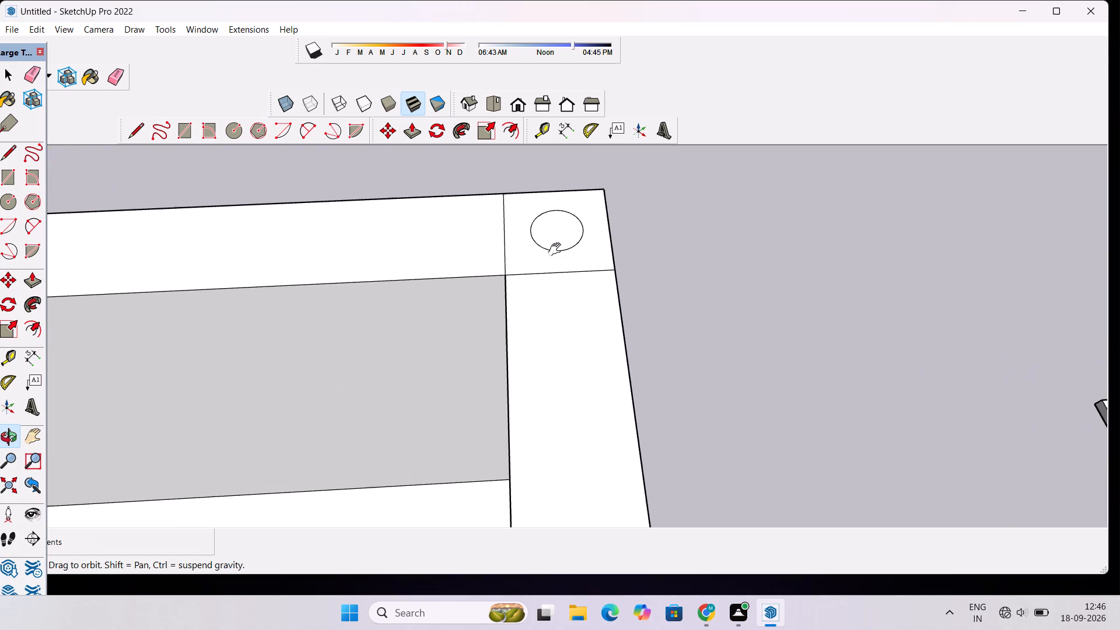
shift+drag(566, 242, 551, 264)
shift+scroll(551, 264, up, 4)
shift+drag(563, 248, 553, 262)
scroll(553, 262, up, 1)
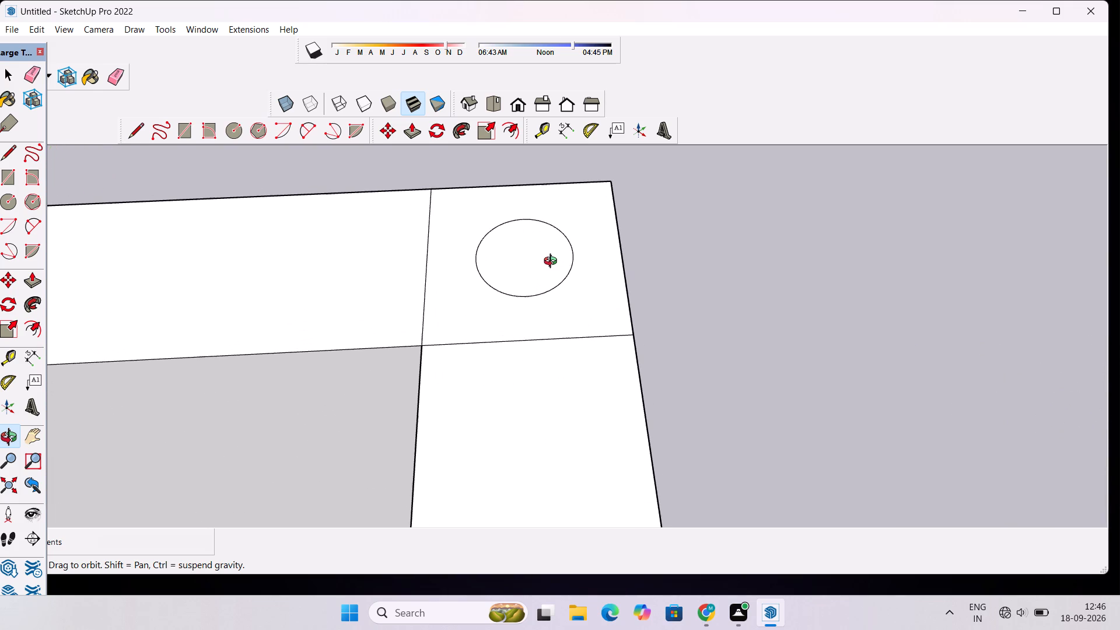
key(l)
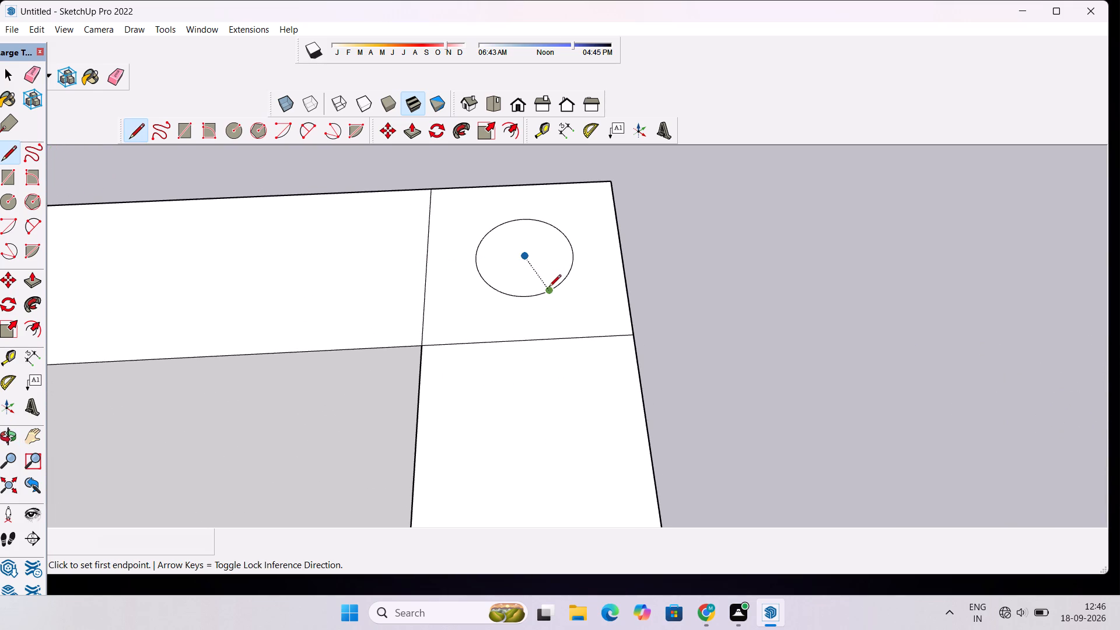
click(524, 256)
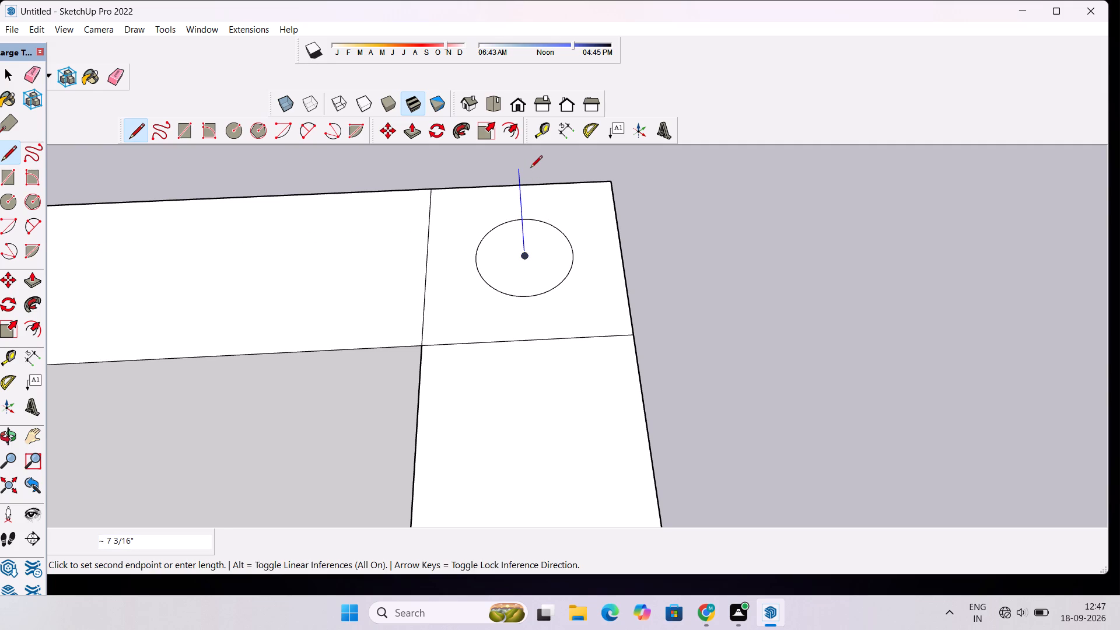
text(4')
key(Return)
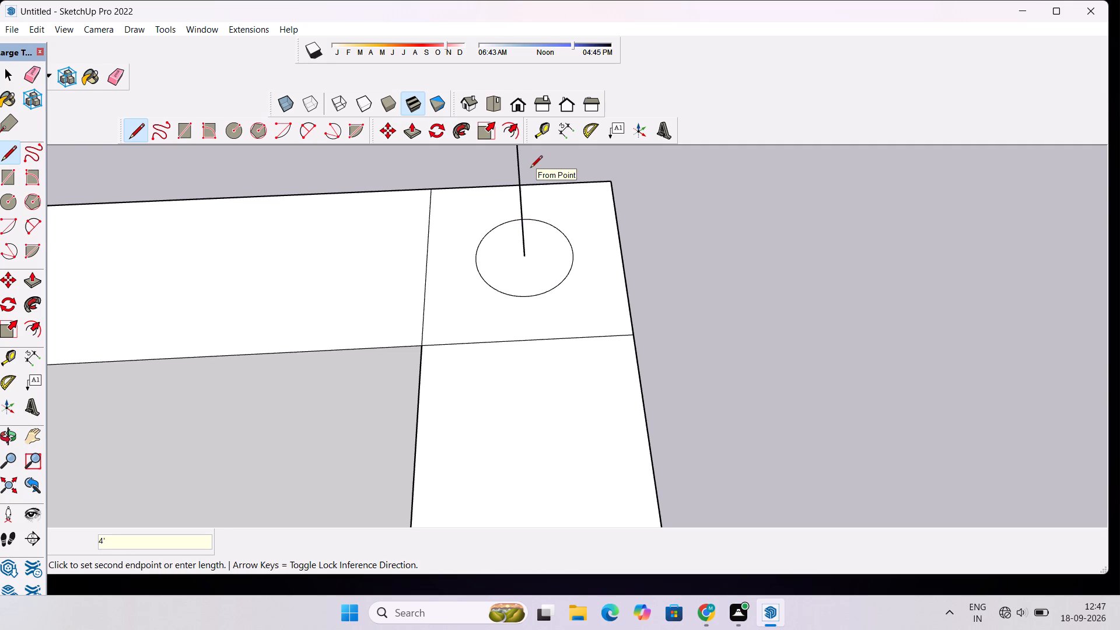
key(space)
Draw a line connecting the top of the rear-right vertical line to the top of the rear-left one.
scroll(535, 188, down, 15)
key(o)
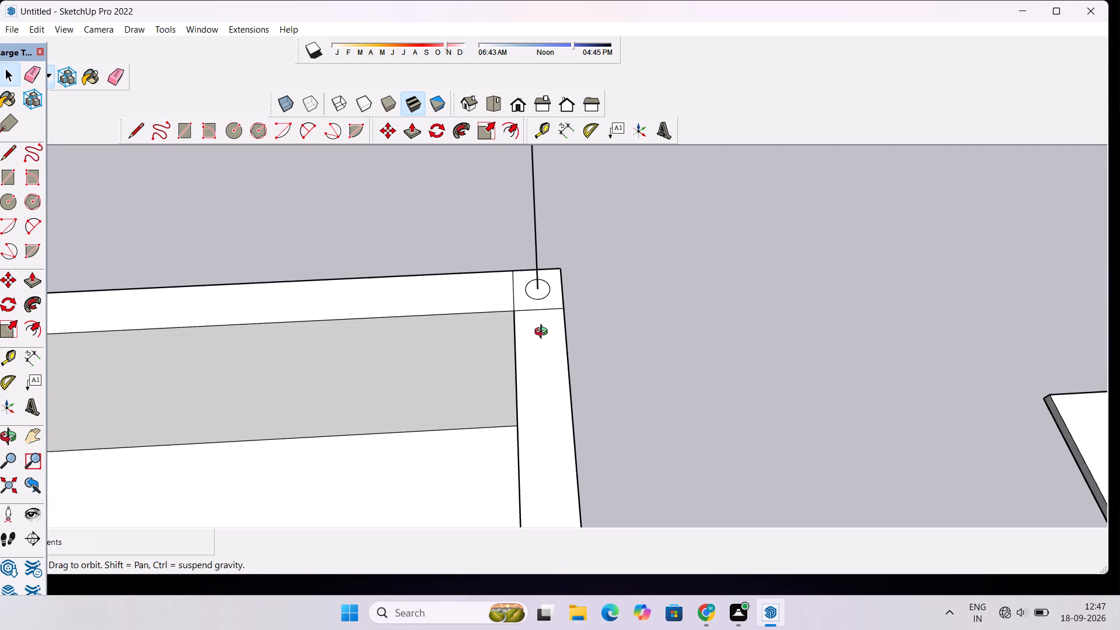
scroll(526, 332, down, 4)
shift+drag(463, 269, 470, 330)
scroll(470, 330, down, 6)
shift+drag(365, 325, 570, 351)
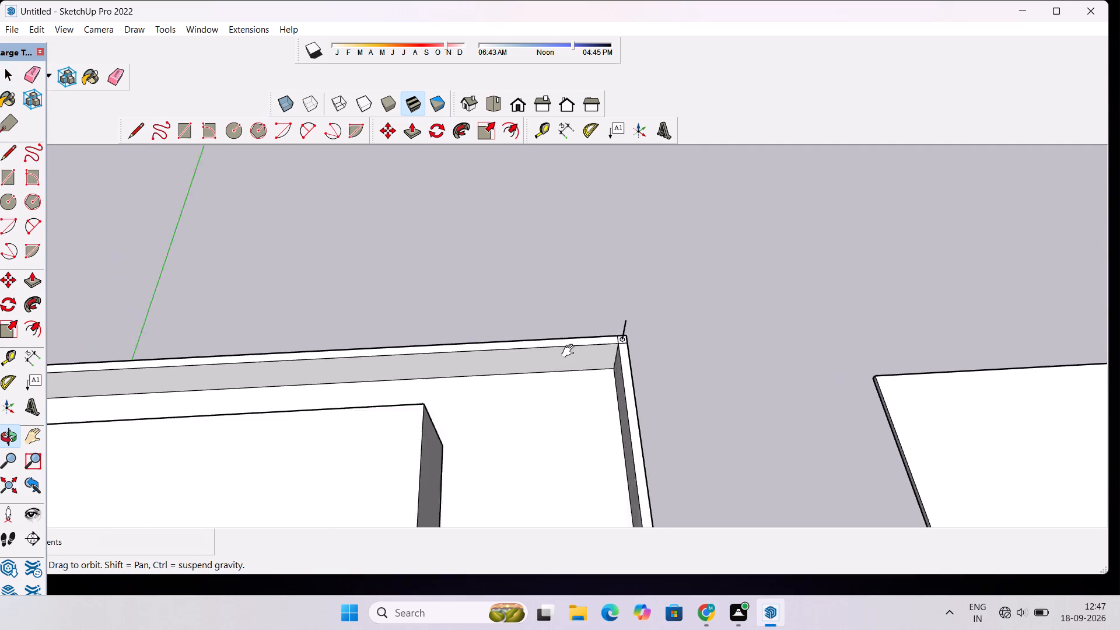
shift+drag(570, 351, 573, 353)
shift+drag(418, 351, 511, 344)
shift+scroll(513, 344, down, 3)
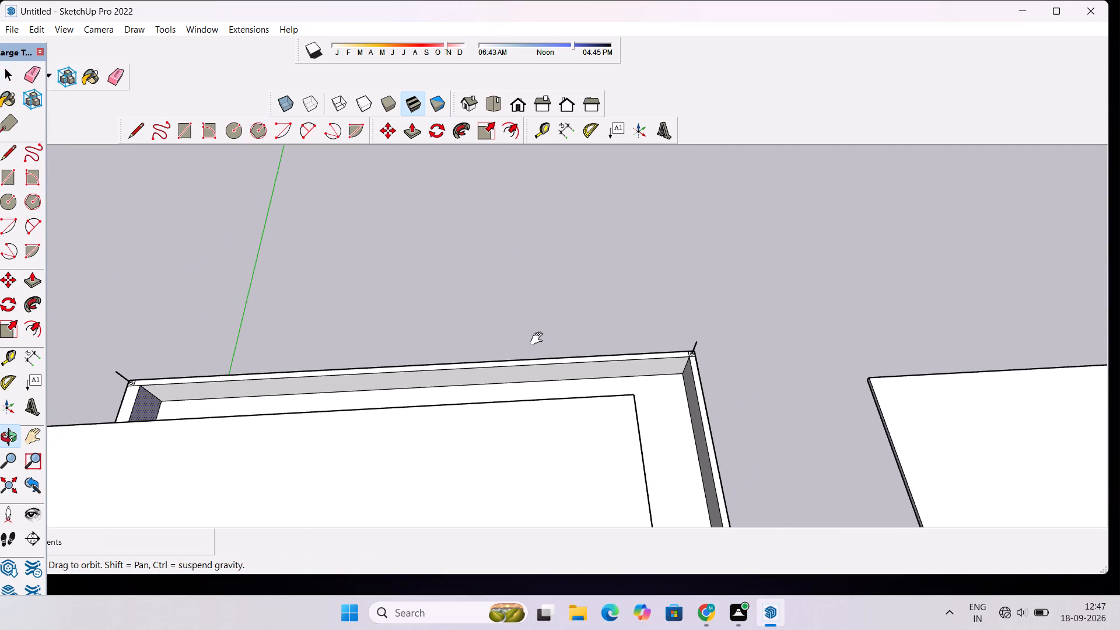
shift+scroll(539, 339, up, 1)
key(l)
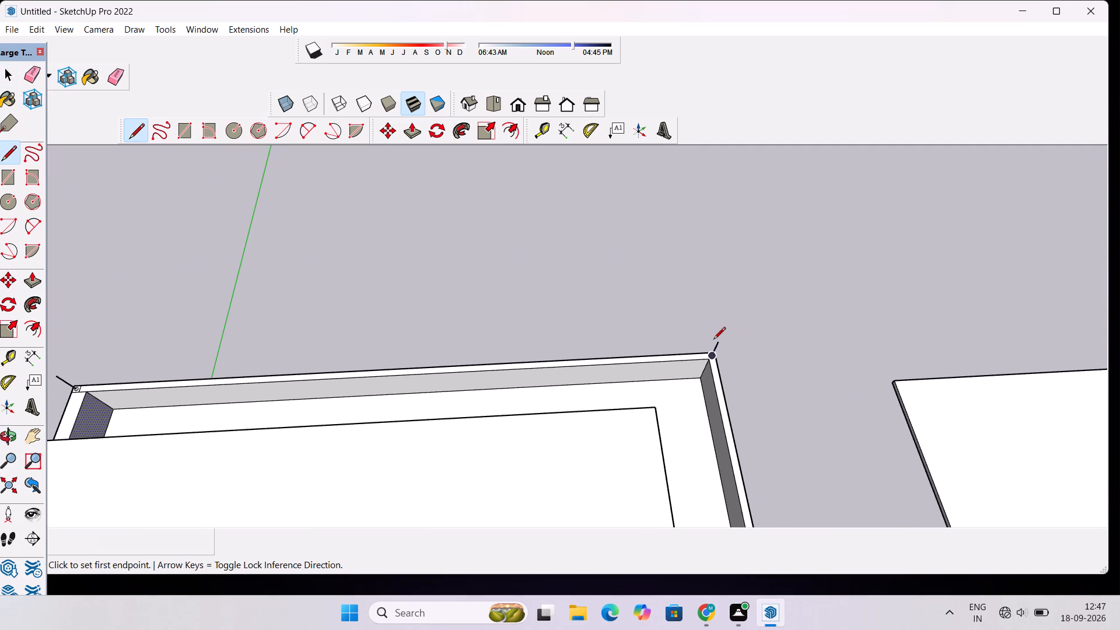
click(720, 340)
scroll(664, 338, down, 7)
scroll(663, 338, up, 1)
scroll(663, 338, down, 3)
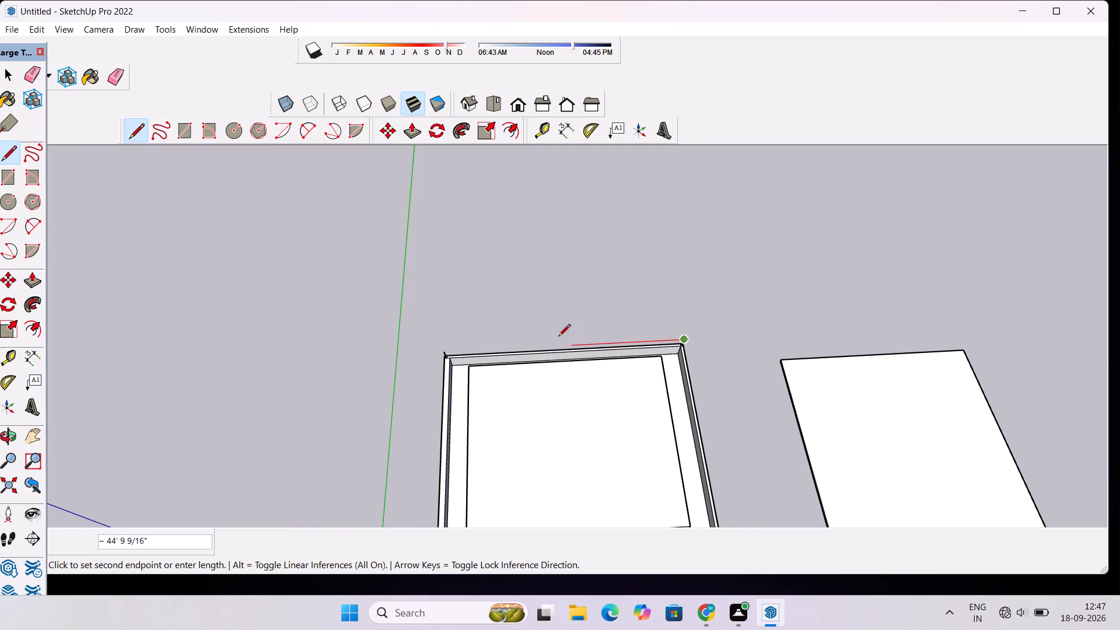
scroll(506, 345, up, 5)
scroll(415, 351, up, 9)
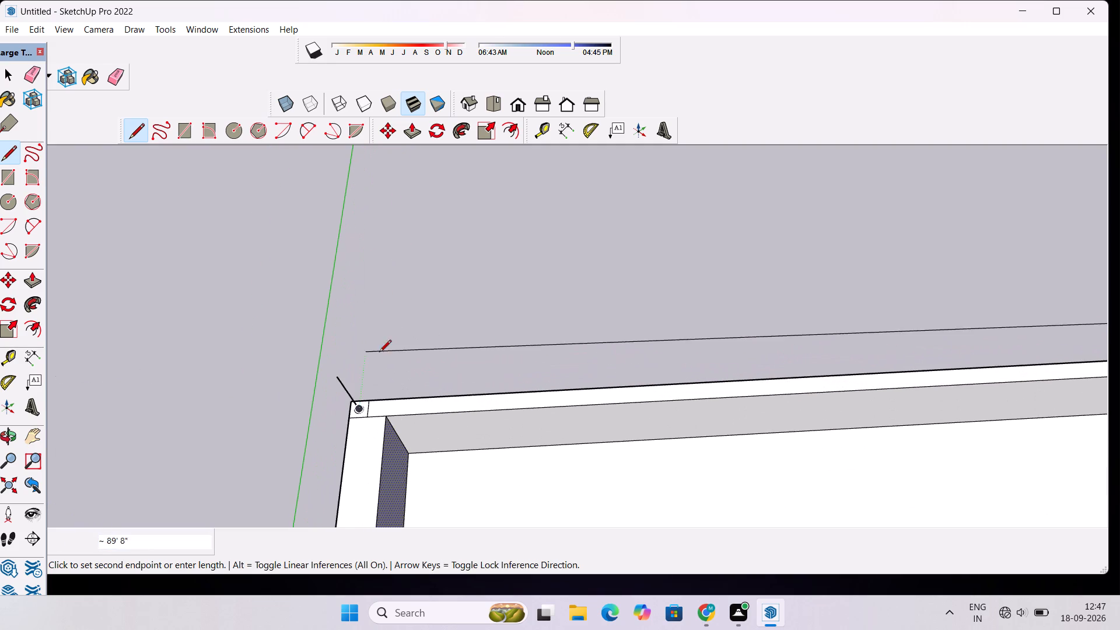
click(341, 374)
Draw a 91' 6" line from the top of the rear-left vertical line to the top of the front-left one.
scroll(339, 353, down, 10)
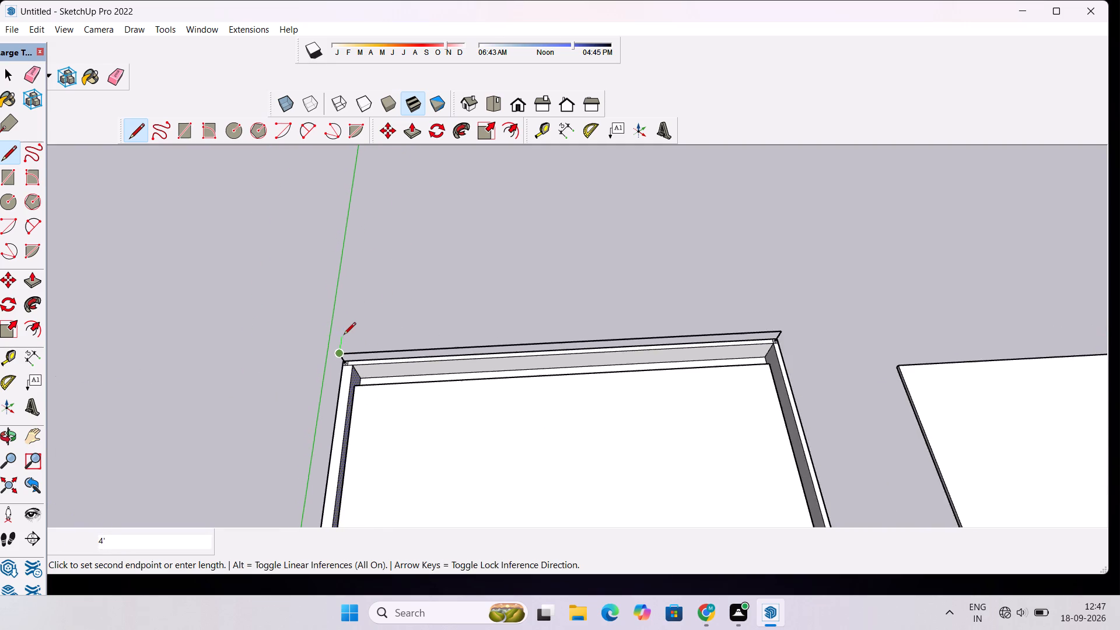
scroll(351, 324, down, 7)
scroll(344, 371, down, 12)
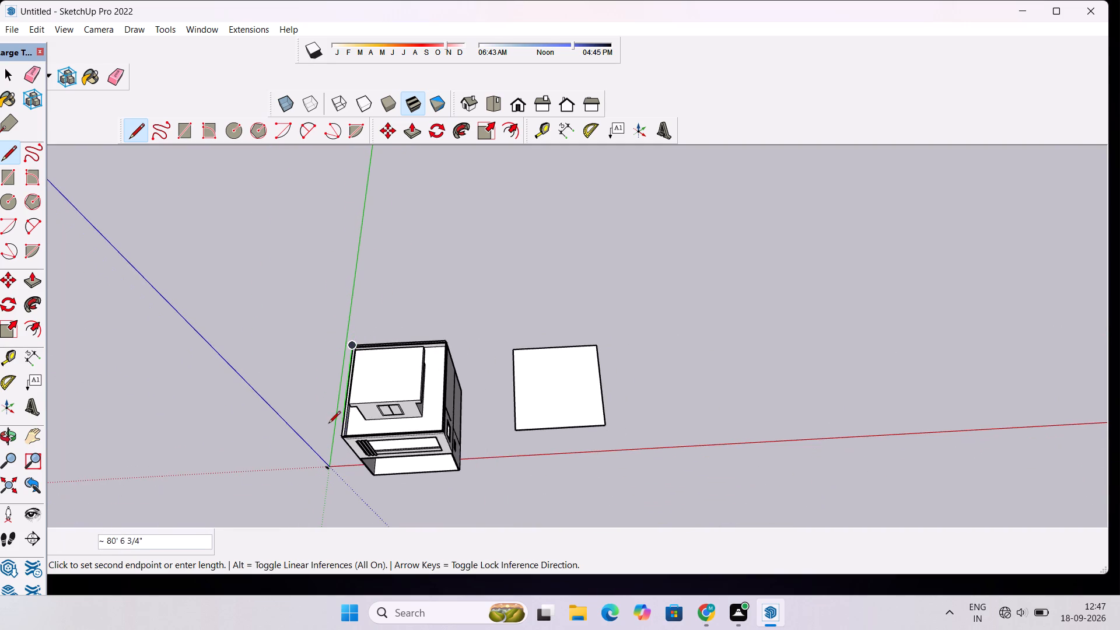
scroll(328, 436, up, 17)
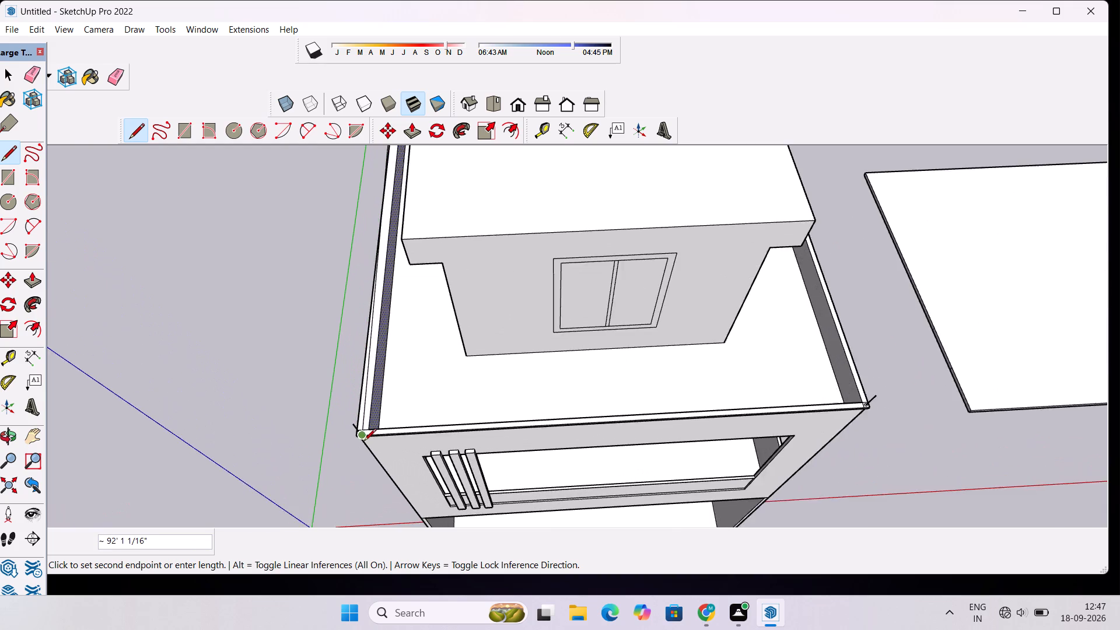
scroll(364, 442, up, 9)
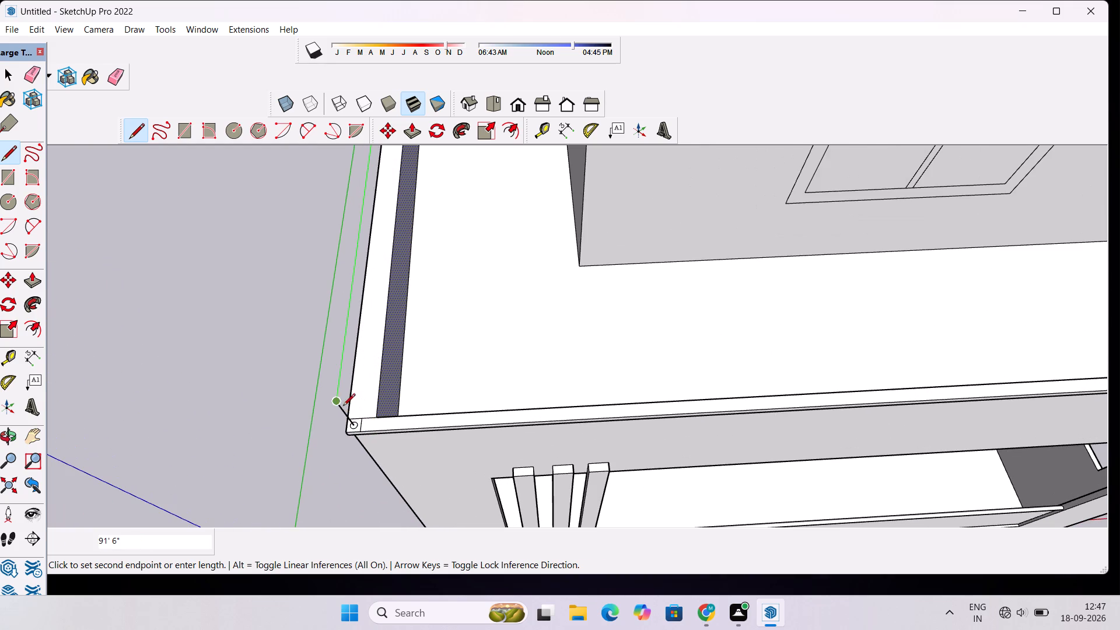
click(334, 400)
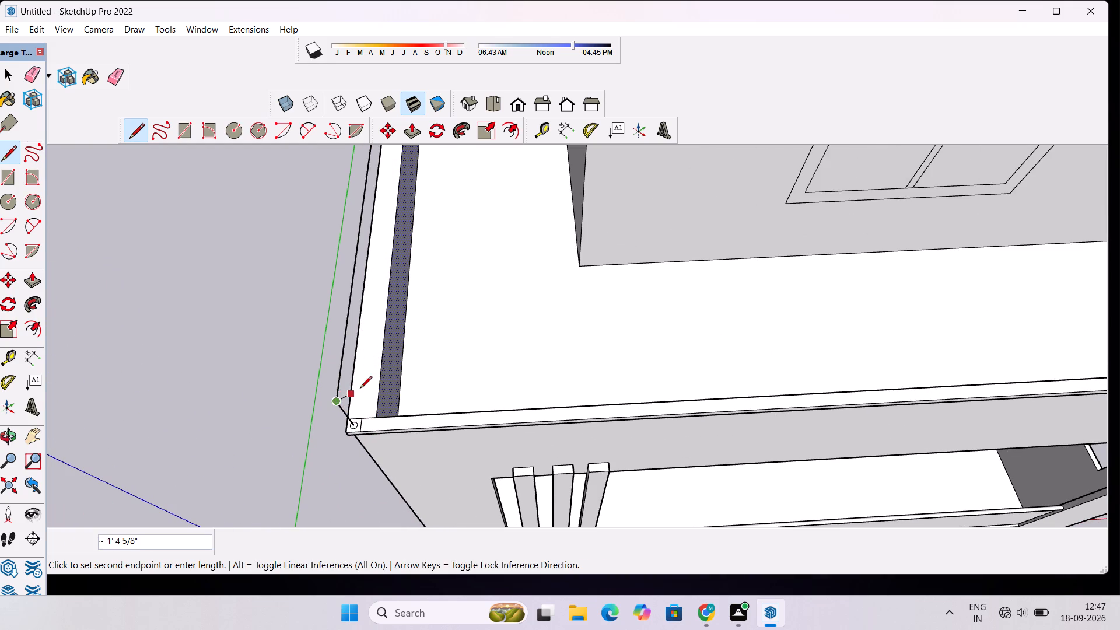
Close the outline above the parapet with lines from the front-left vertical's top to the front-right top and on to the rear-right top.
scroll(357, 387, down, 14)
scroll(723, 367, up, 10)
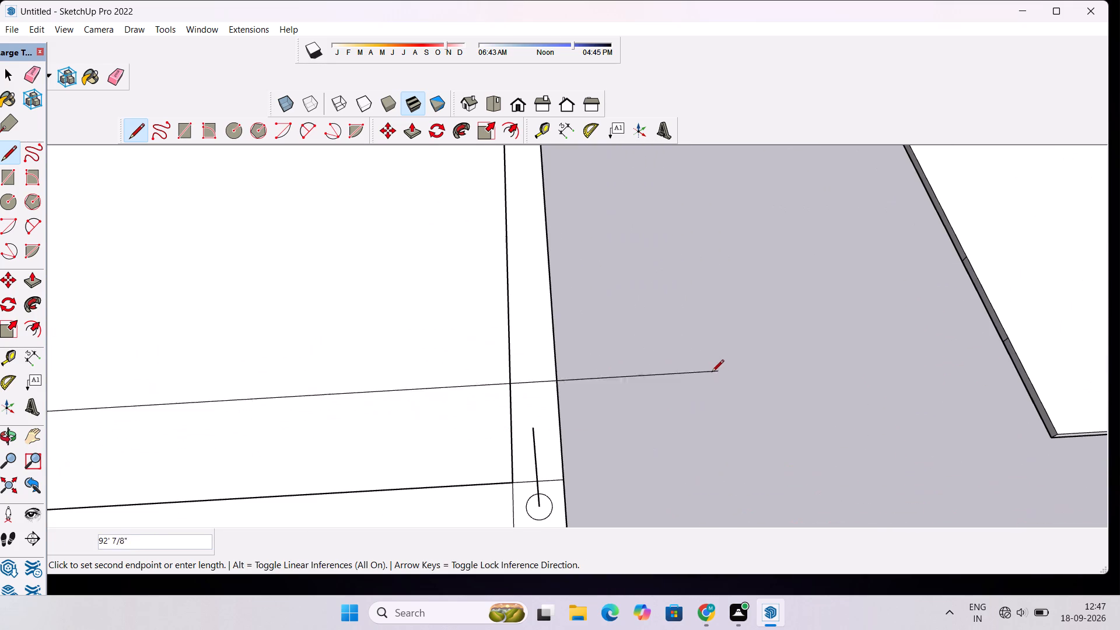
click(531, 429)
scroll(524, 397, down, 6)
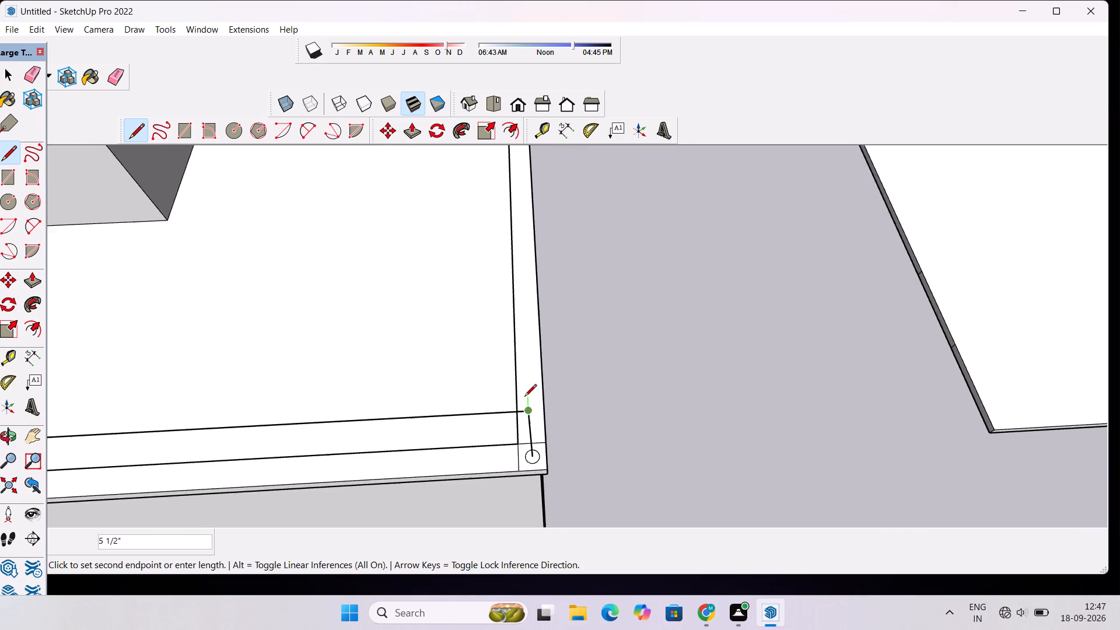
scroll(524, 397, down, 16)
scroll(531, 334, down, 8)
scroll(502, 206, up, 5)
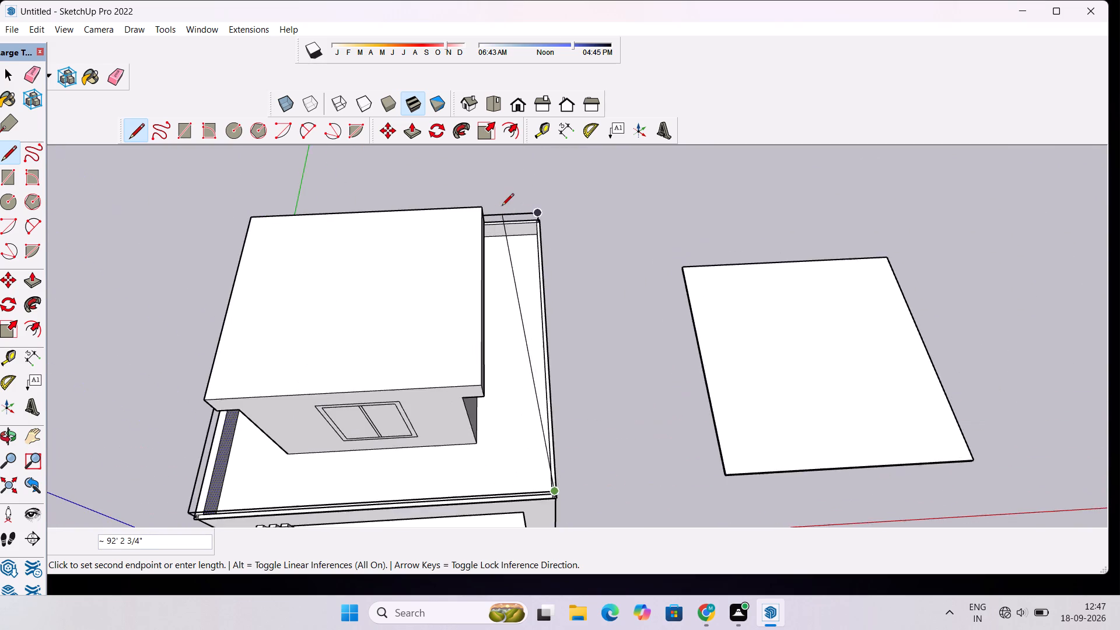
scroll(558, 201, up, 16)
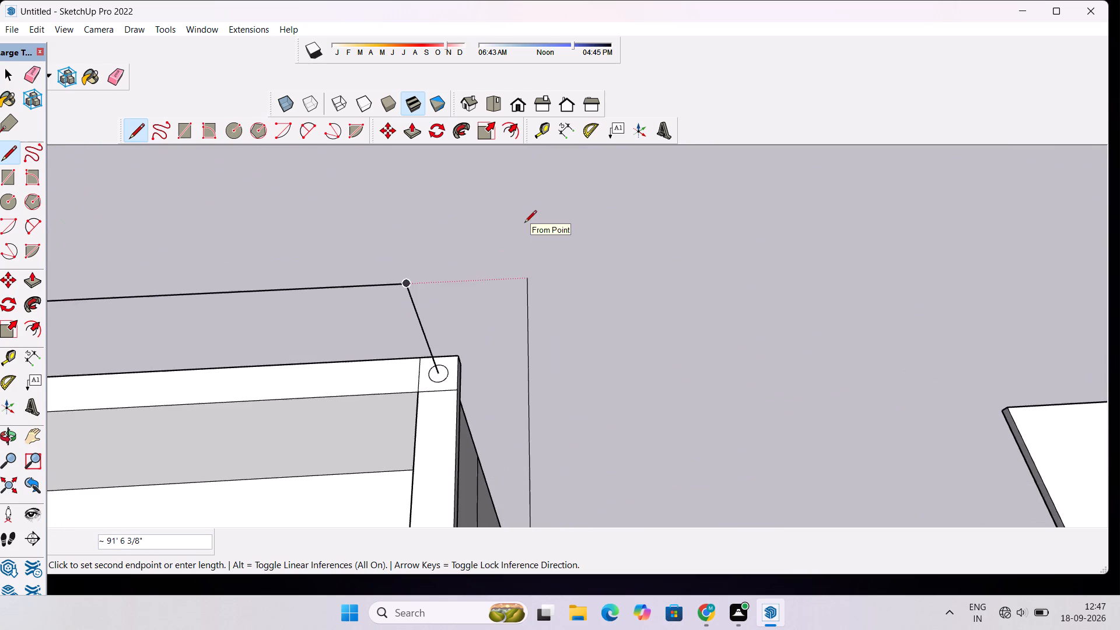
scroll(524, 223, down, 1)
click(444, 264)
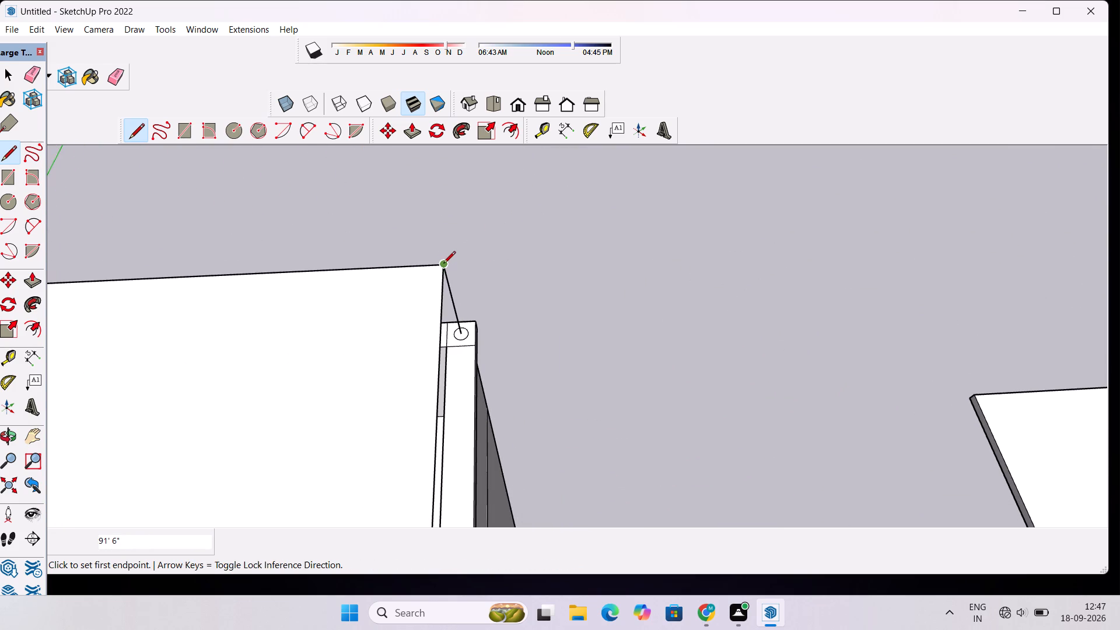
key(space)
Delete the face filling the outline above the parapet, keeping its edge lines.
scroll(452, 257, down, 11)
click(426, 312)
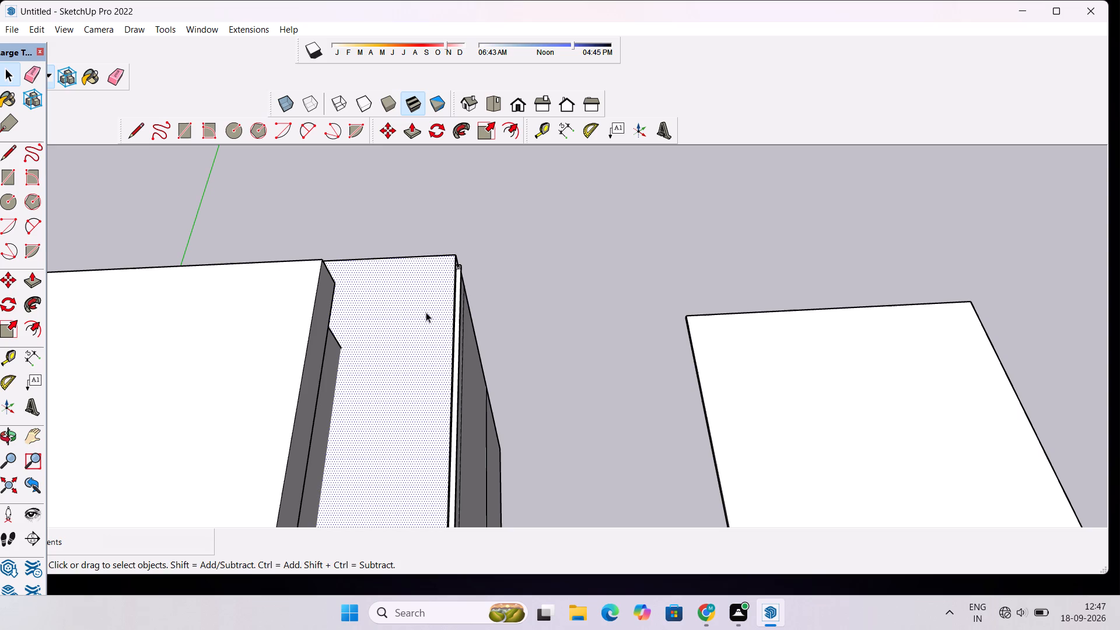
key(Delete)
Erase the two short lines that frame the circle at the parapet's front-right corner.
key(o)
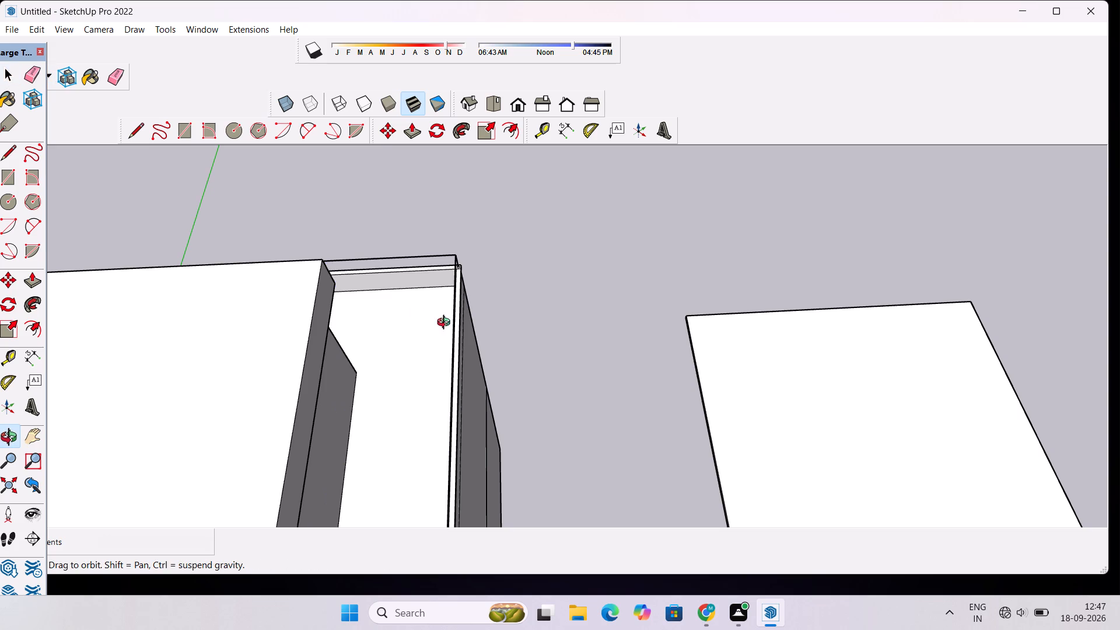
drag(475, 354, 345, 314)
scroll(342, 304, down, 6)
drag(279, 400, 279, 368)
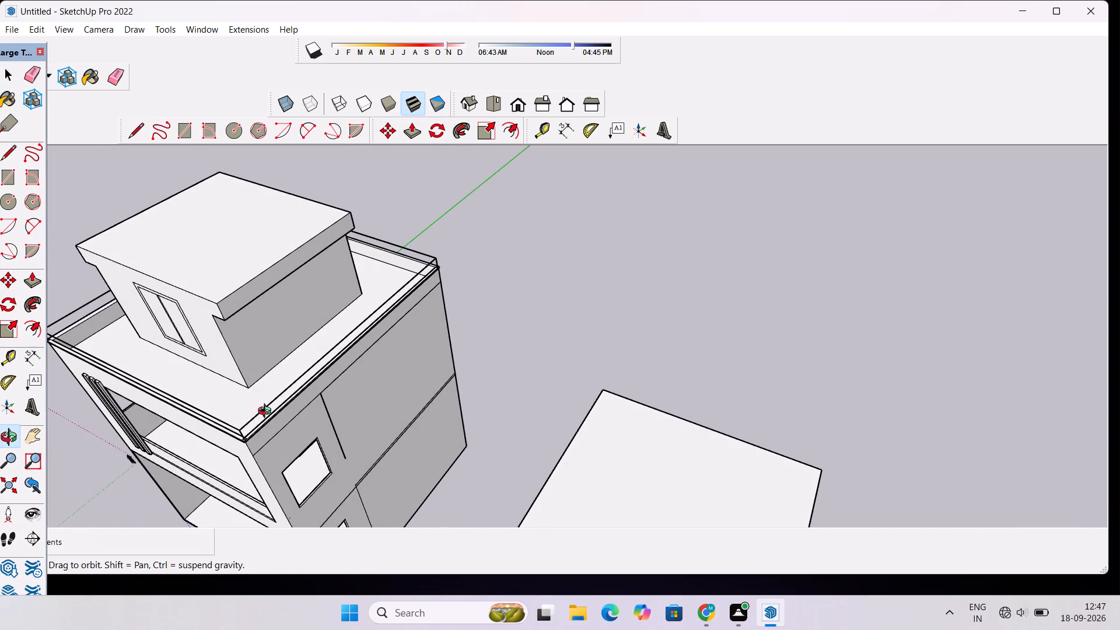
scroll(249, 452, up, 20)
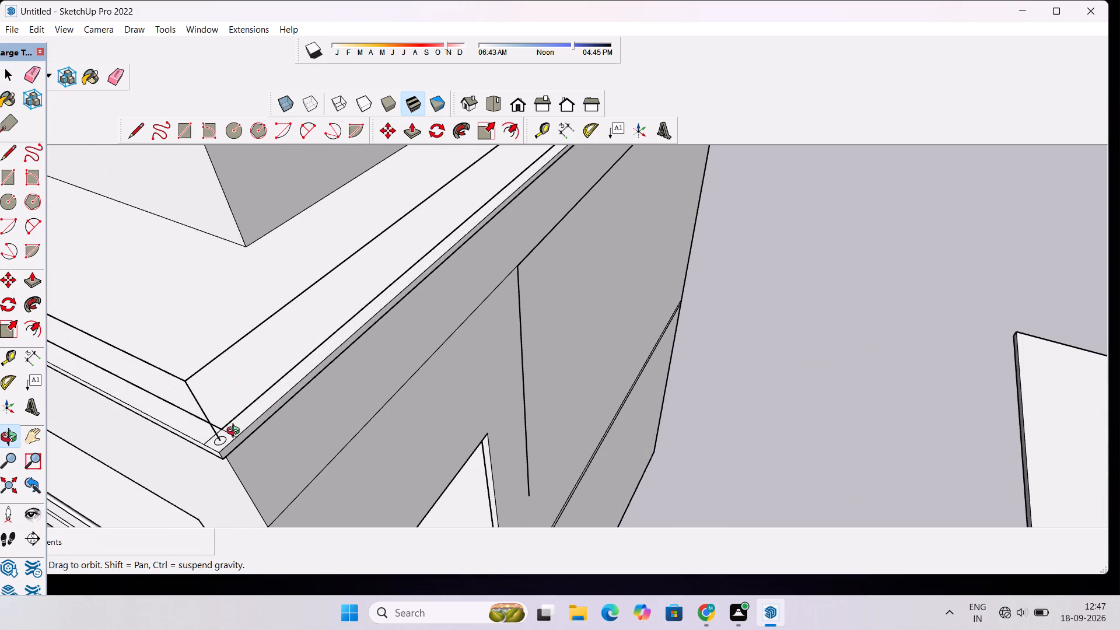
shift+drag(231, 433, 289, 433)
scroll(290, 432, up, 4)
shift+drag(261, 439, 335, 433)
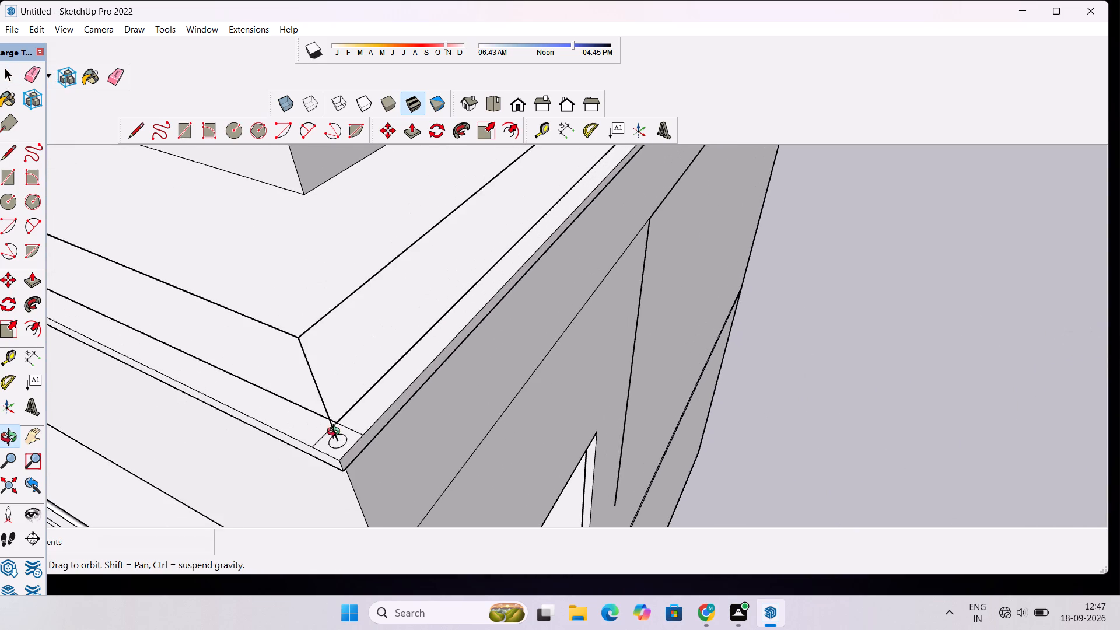
scroll(336, 433, up, 3)
shift+drag(331, 443, 353, 421)
key(e)
drag(391, 404, 386, 414)
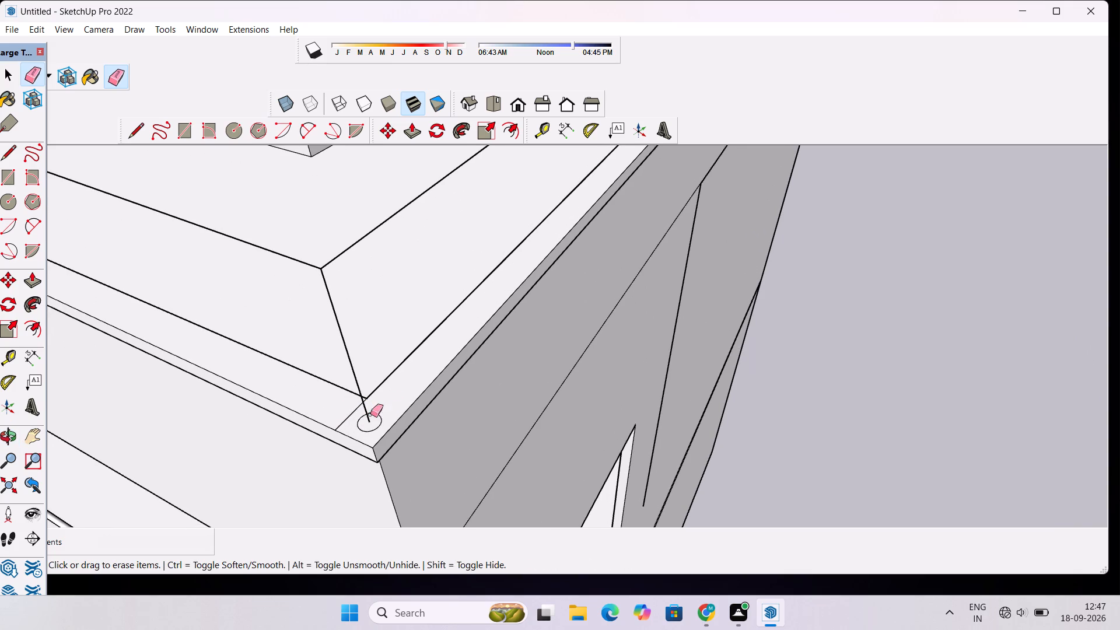
drag(342, 419, 354, 423)
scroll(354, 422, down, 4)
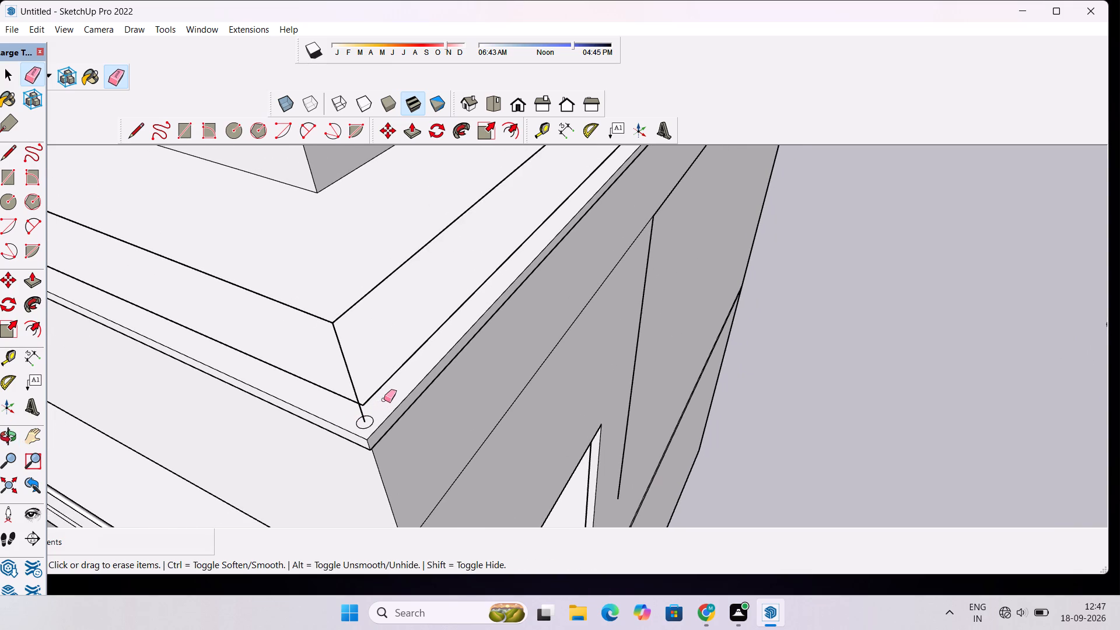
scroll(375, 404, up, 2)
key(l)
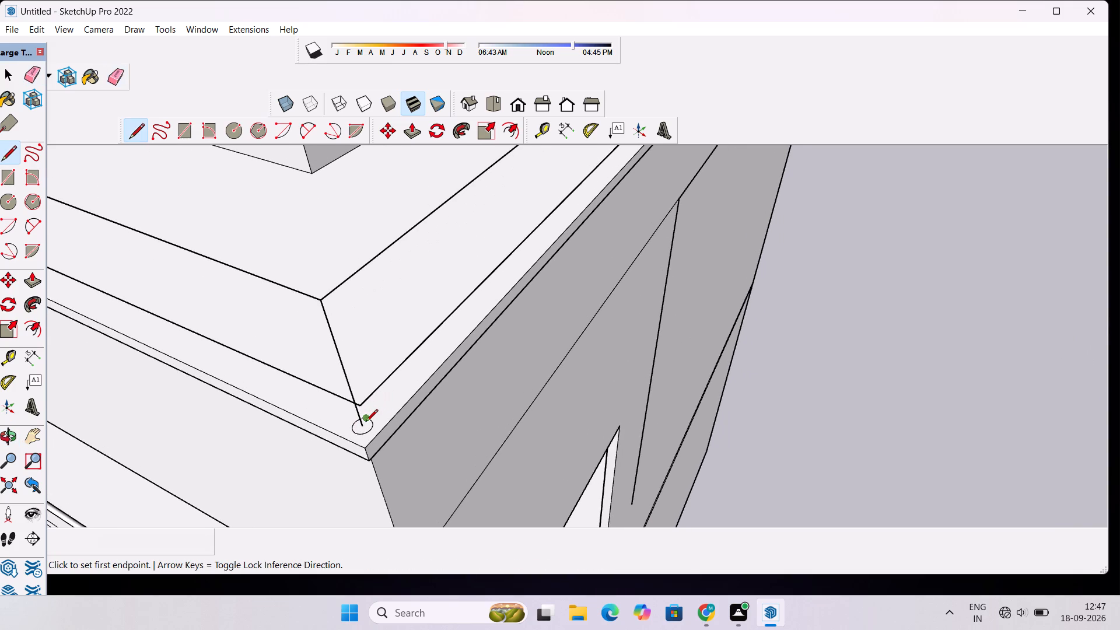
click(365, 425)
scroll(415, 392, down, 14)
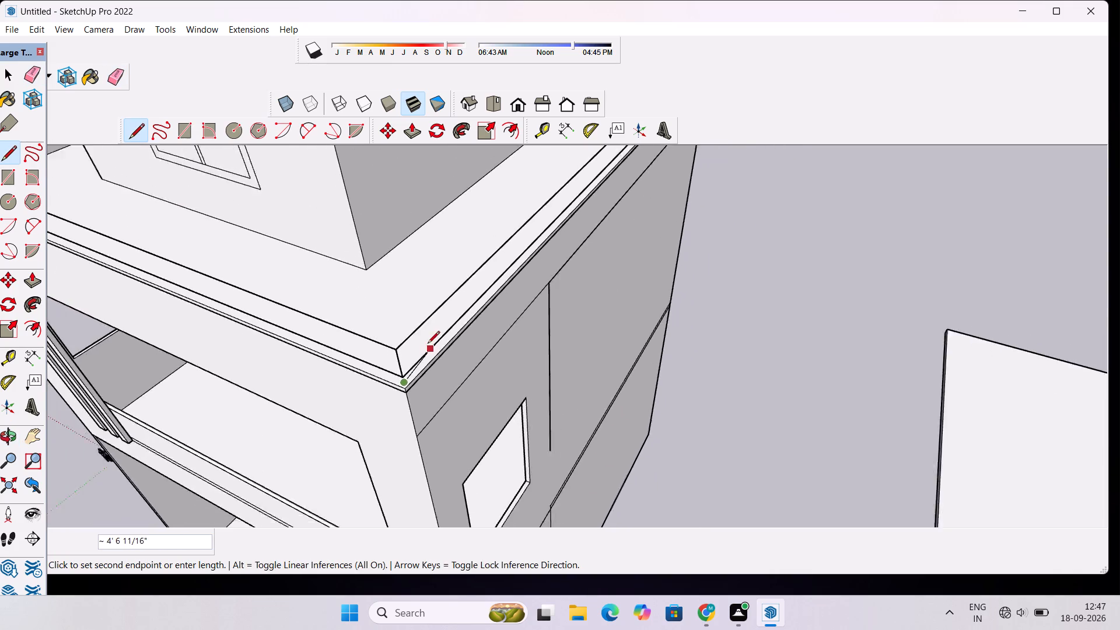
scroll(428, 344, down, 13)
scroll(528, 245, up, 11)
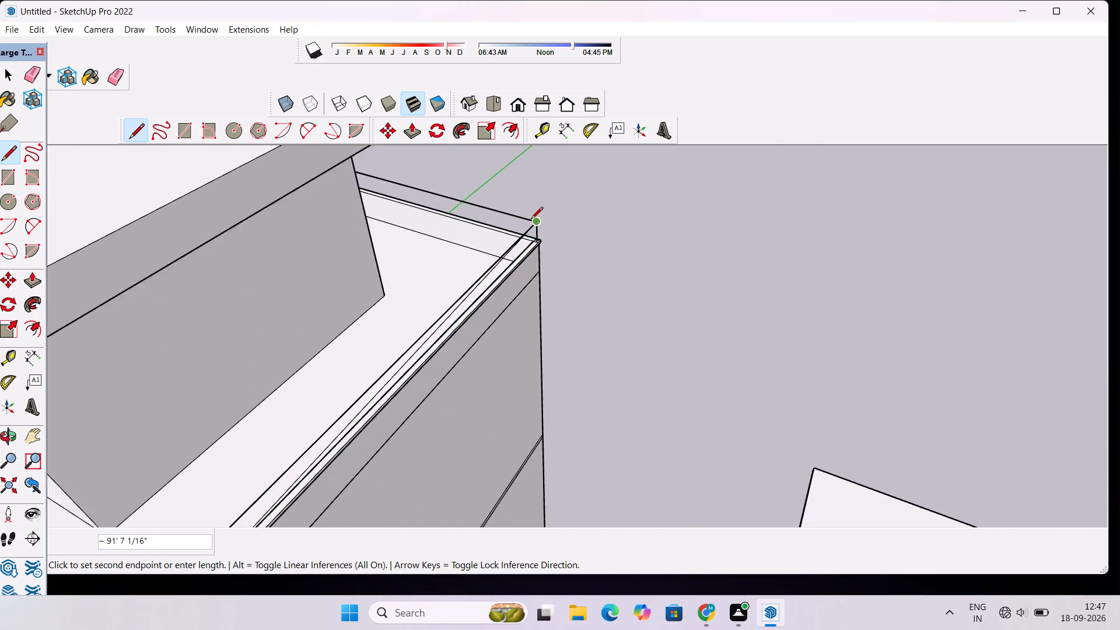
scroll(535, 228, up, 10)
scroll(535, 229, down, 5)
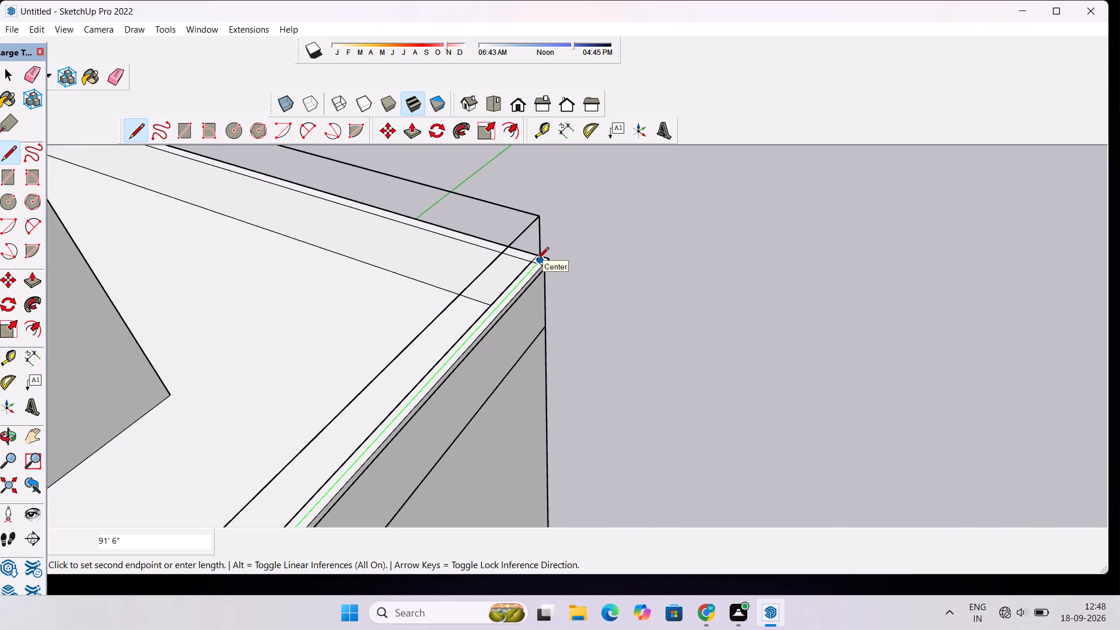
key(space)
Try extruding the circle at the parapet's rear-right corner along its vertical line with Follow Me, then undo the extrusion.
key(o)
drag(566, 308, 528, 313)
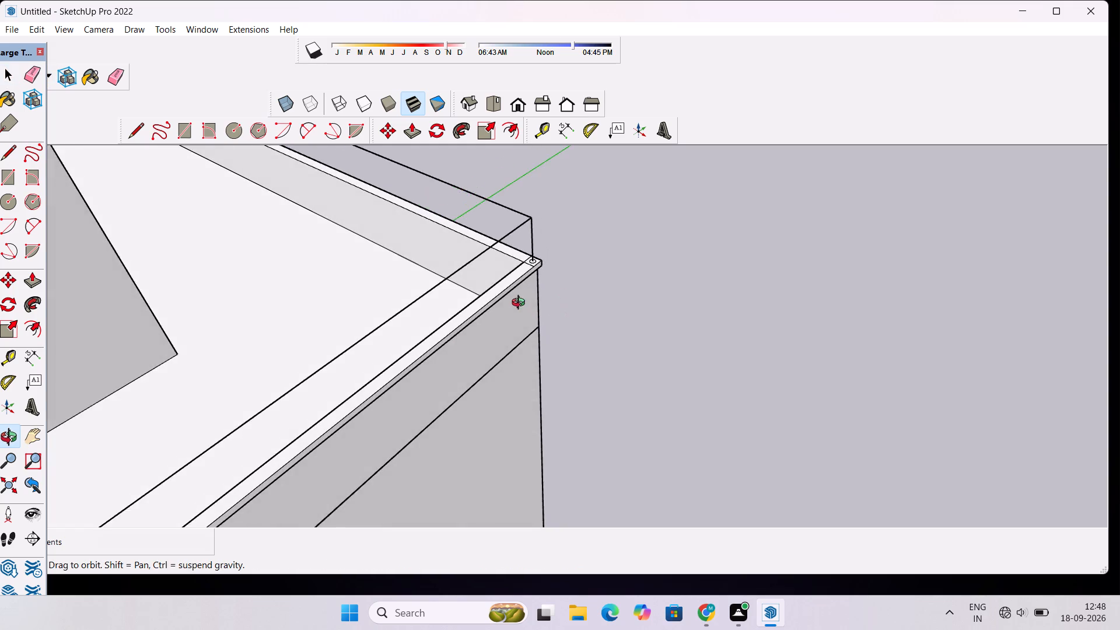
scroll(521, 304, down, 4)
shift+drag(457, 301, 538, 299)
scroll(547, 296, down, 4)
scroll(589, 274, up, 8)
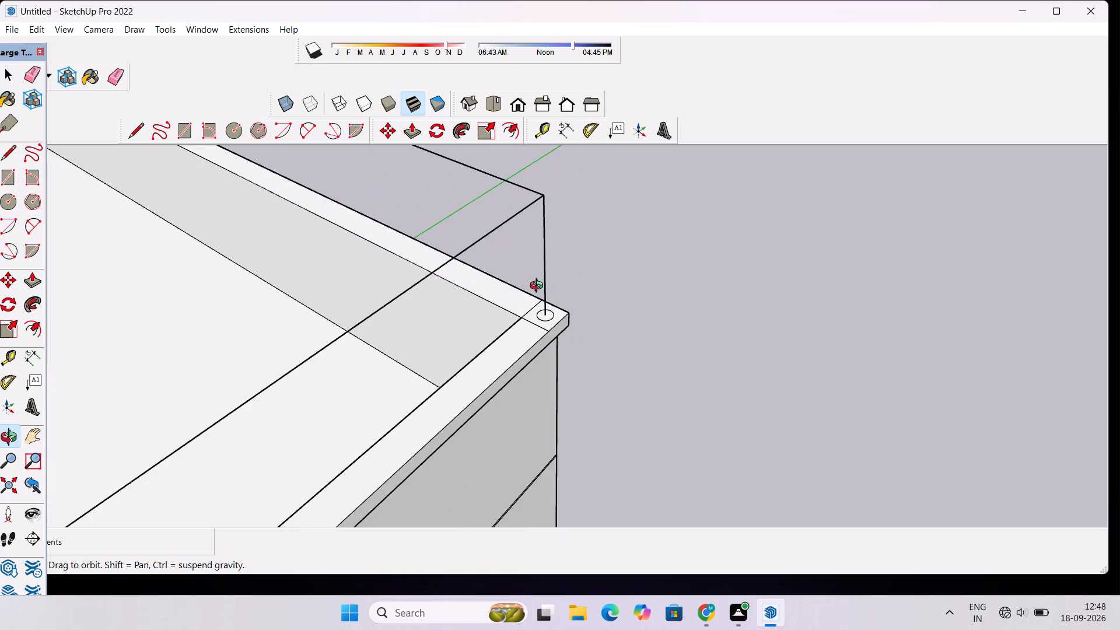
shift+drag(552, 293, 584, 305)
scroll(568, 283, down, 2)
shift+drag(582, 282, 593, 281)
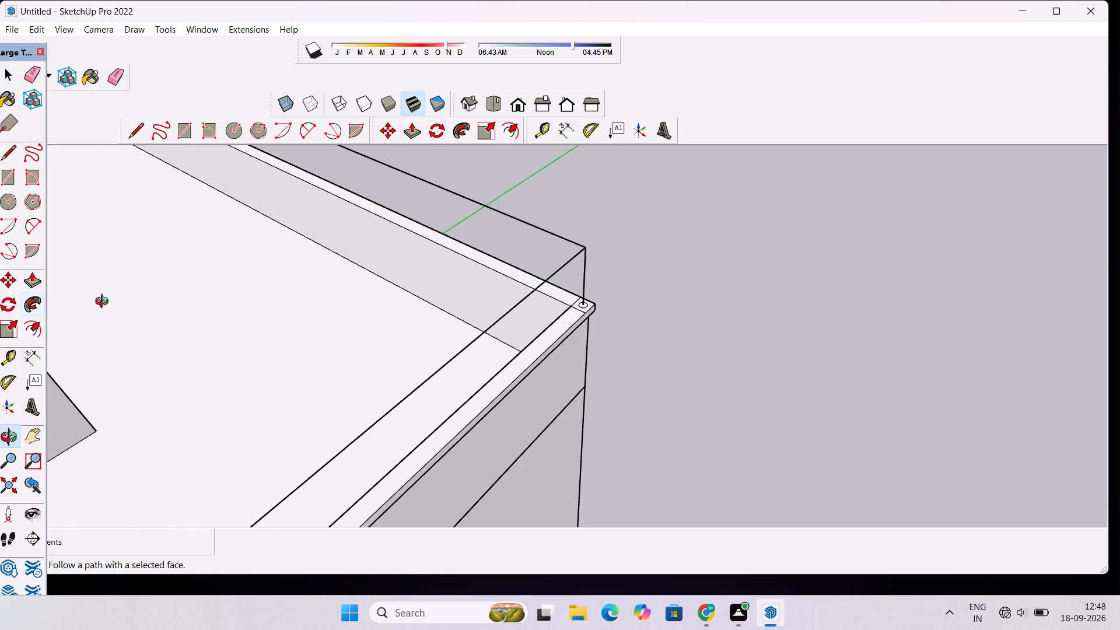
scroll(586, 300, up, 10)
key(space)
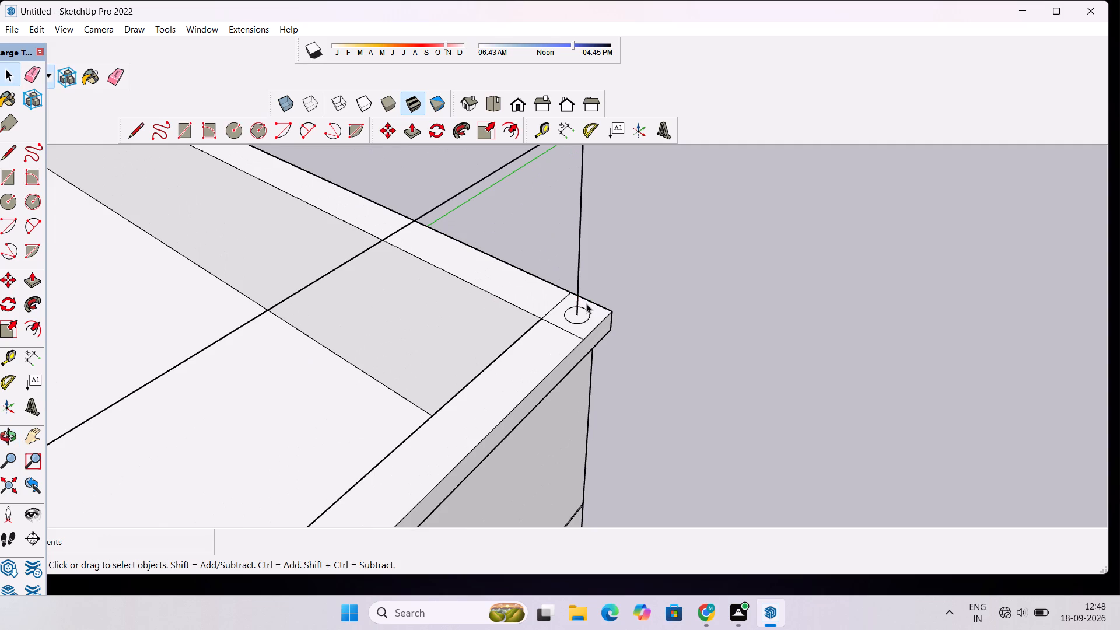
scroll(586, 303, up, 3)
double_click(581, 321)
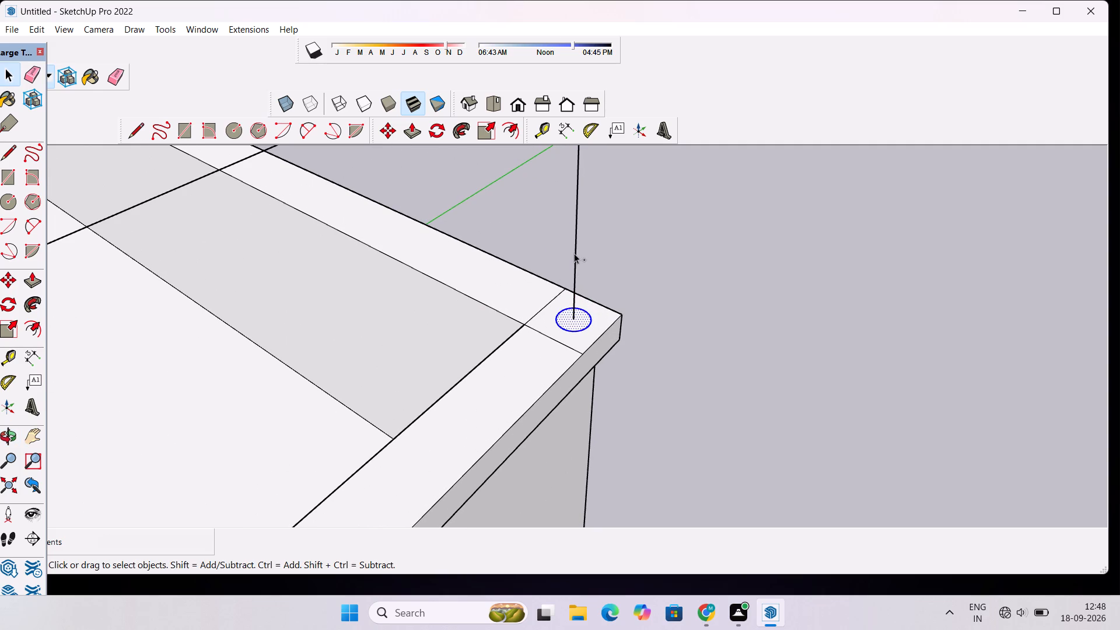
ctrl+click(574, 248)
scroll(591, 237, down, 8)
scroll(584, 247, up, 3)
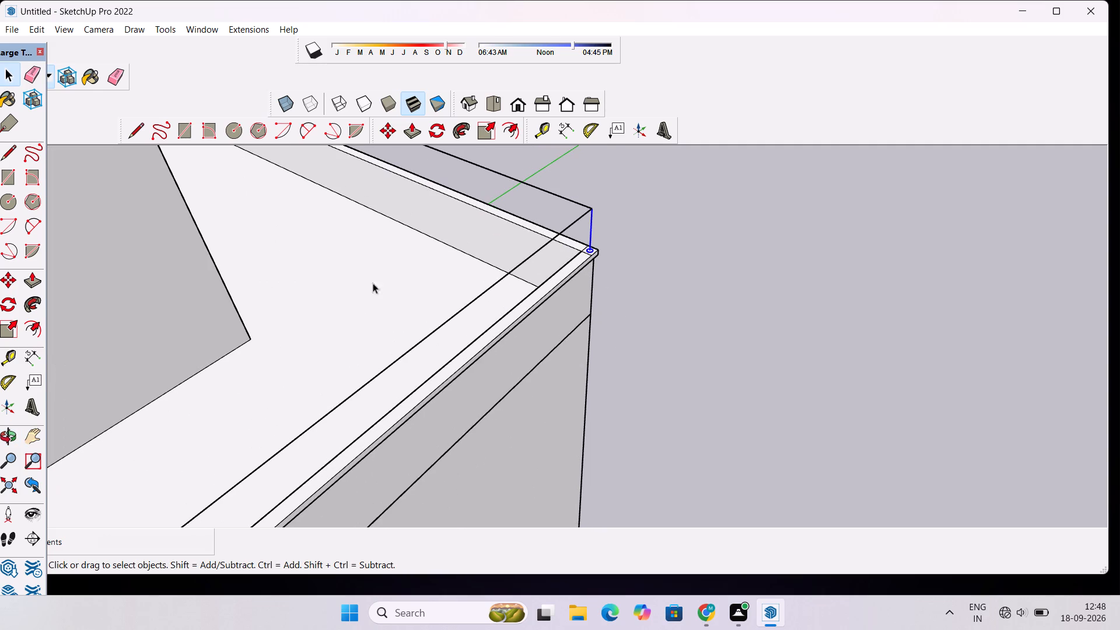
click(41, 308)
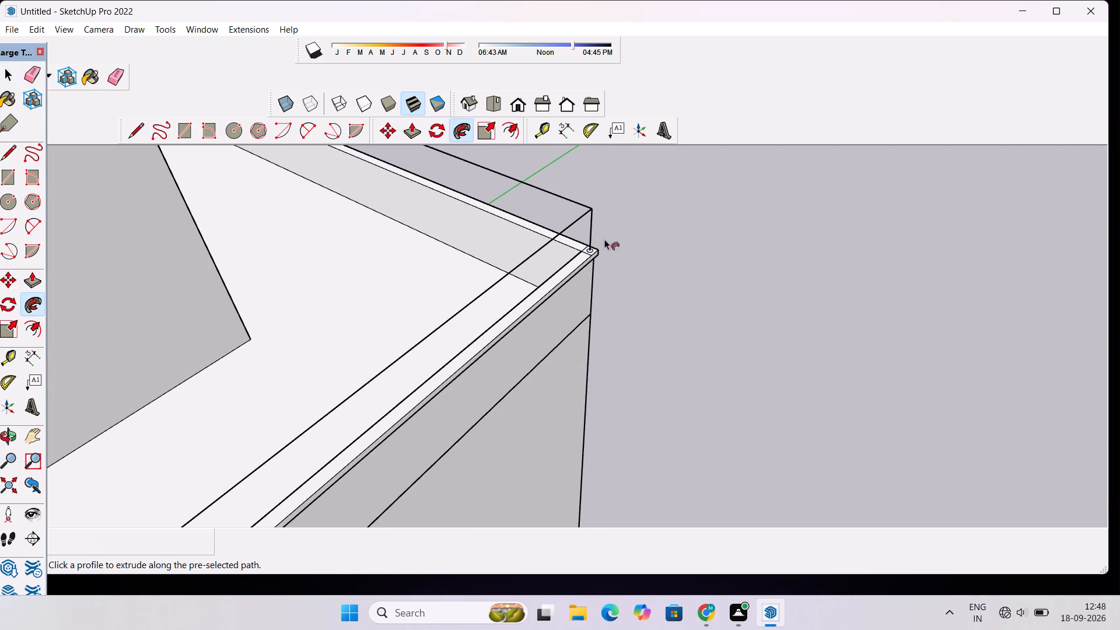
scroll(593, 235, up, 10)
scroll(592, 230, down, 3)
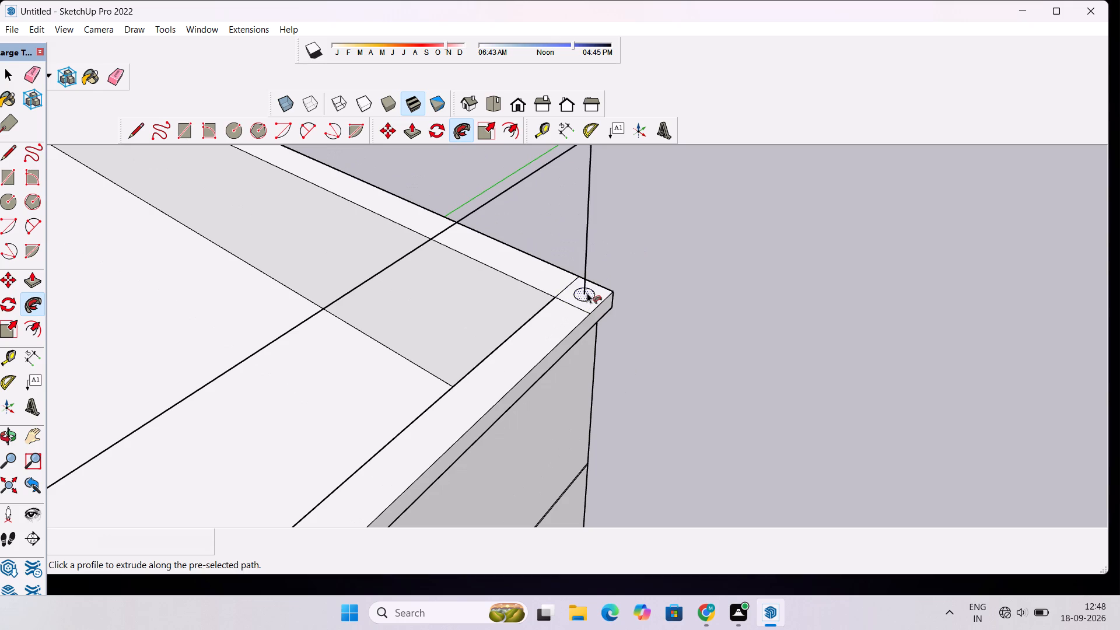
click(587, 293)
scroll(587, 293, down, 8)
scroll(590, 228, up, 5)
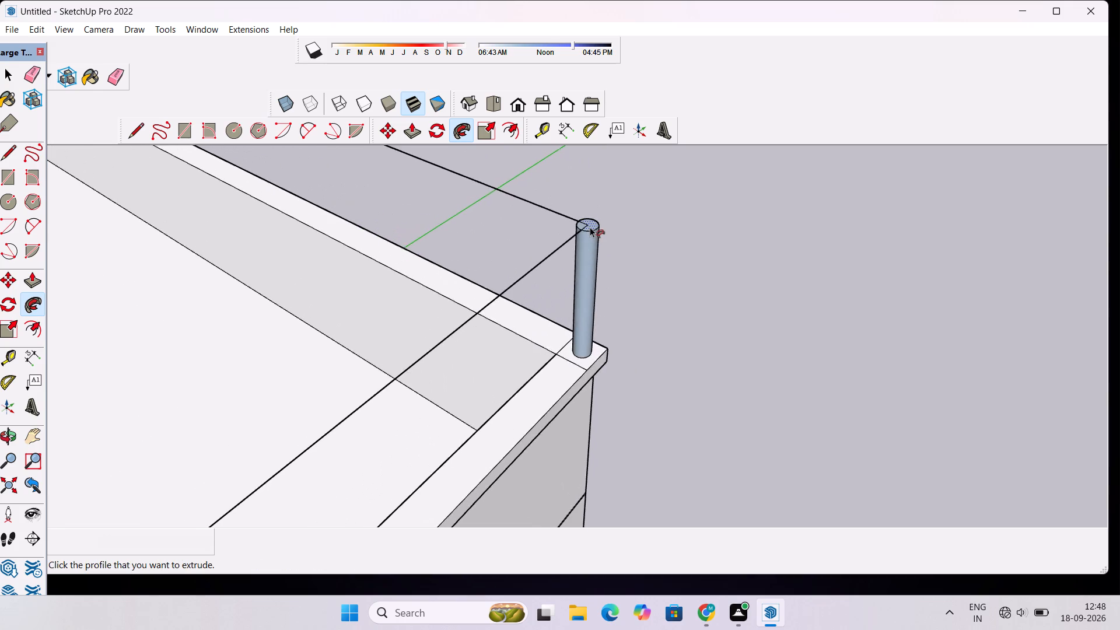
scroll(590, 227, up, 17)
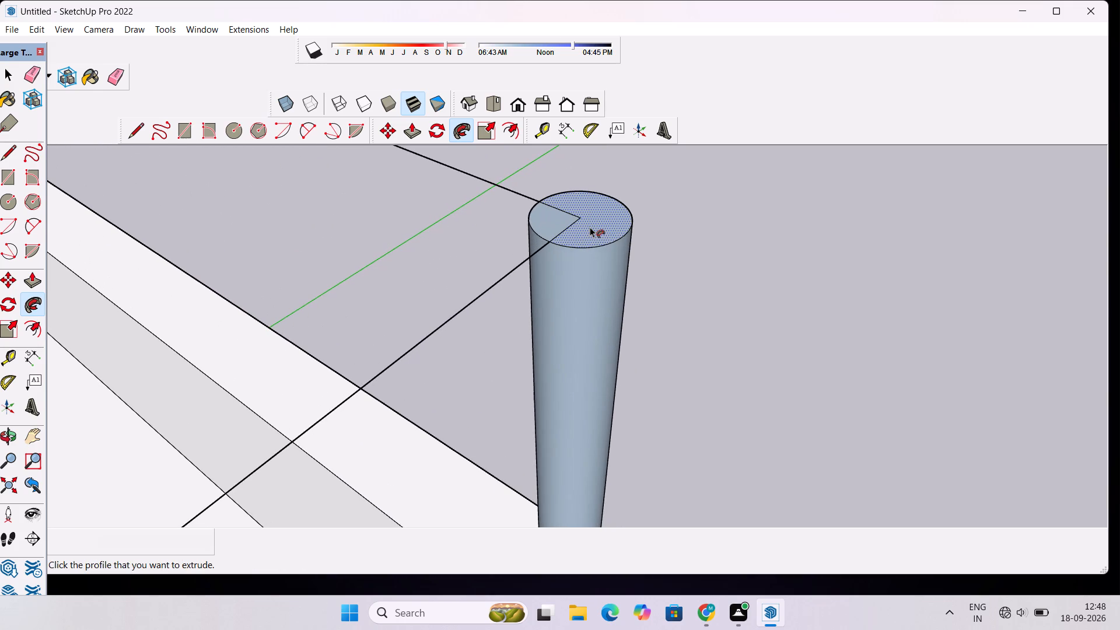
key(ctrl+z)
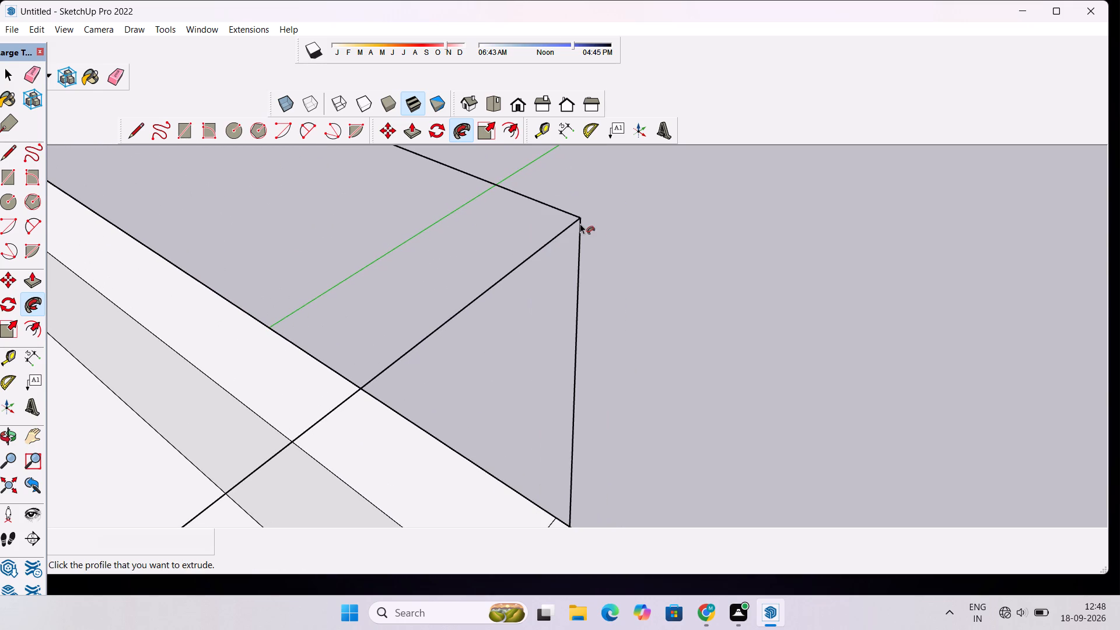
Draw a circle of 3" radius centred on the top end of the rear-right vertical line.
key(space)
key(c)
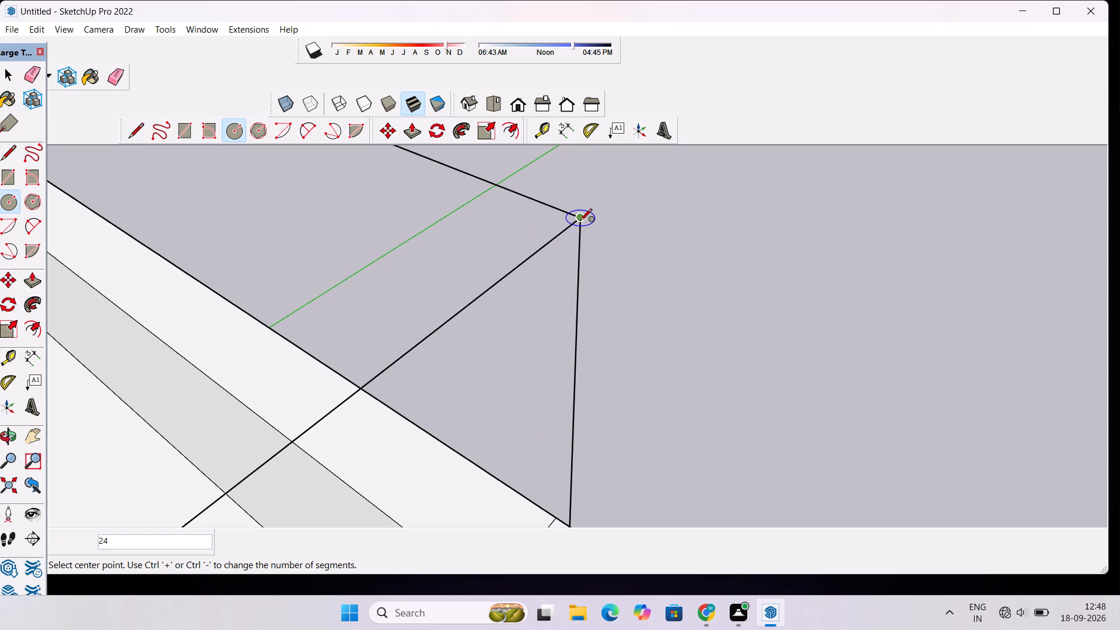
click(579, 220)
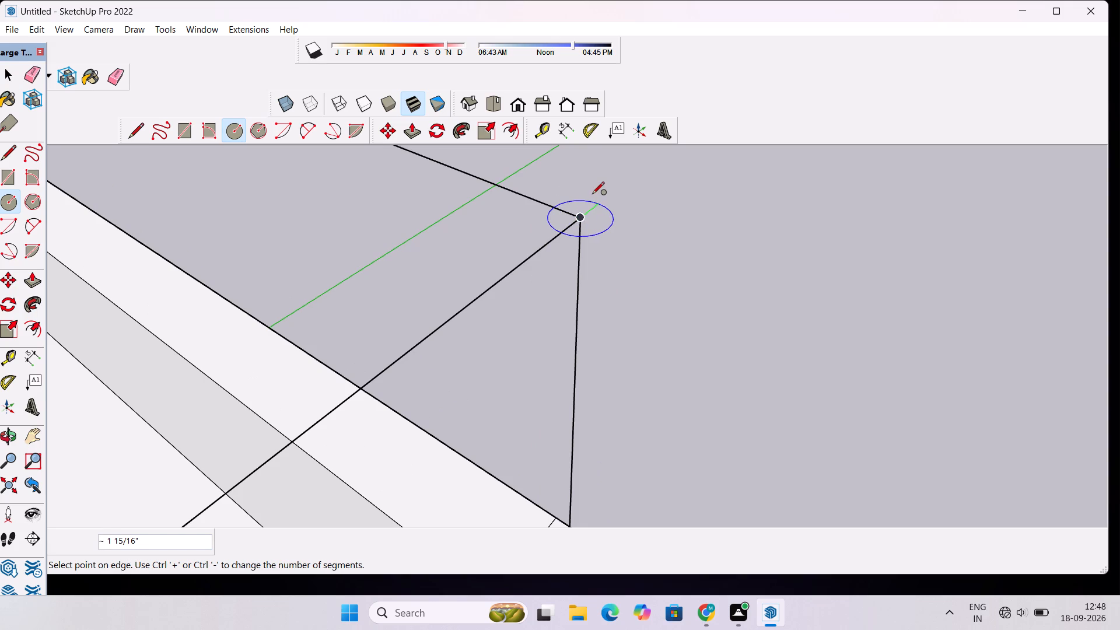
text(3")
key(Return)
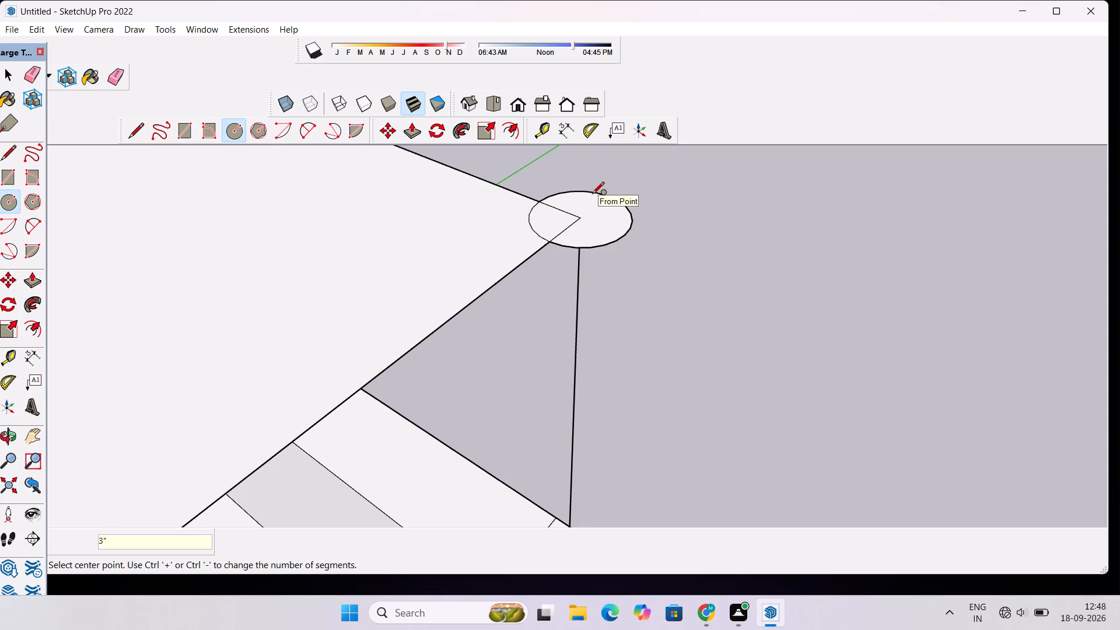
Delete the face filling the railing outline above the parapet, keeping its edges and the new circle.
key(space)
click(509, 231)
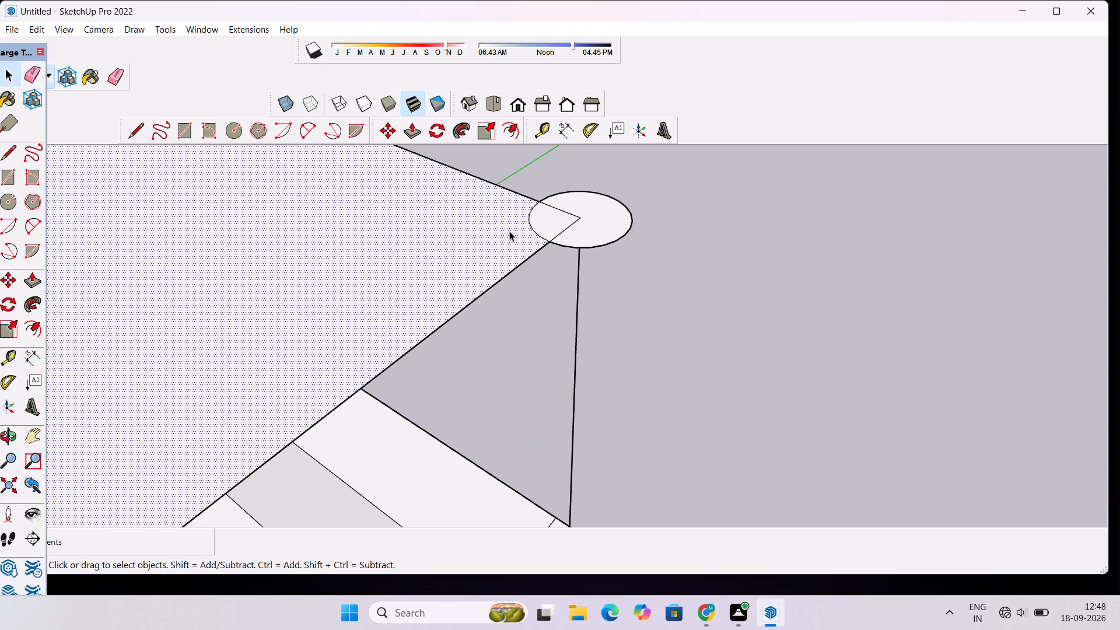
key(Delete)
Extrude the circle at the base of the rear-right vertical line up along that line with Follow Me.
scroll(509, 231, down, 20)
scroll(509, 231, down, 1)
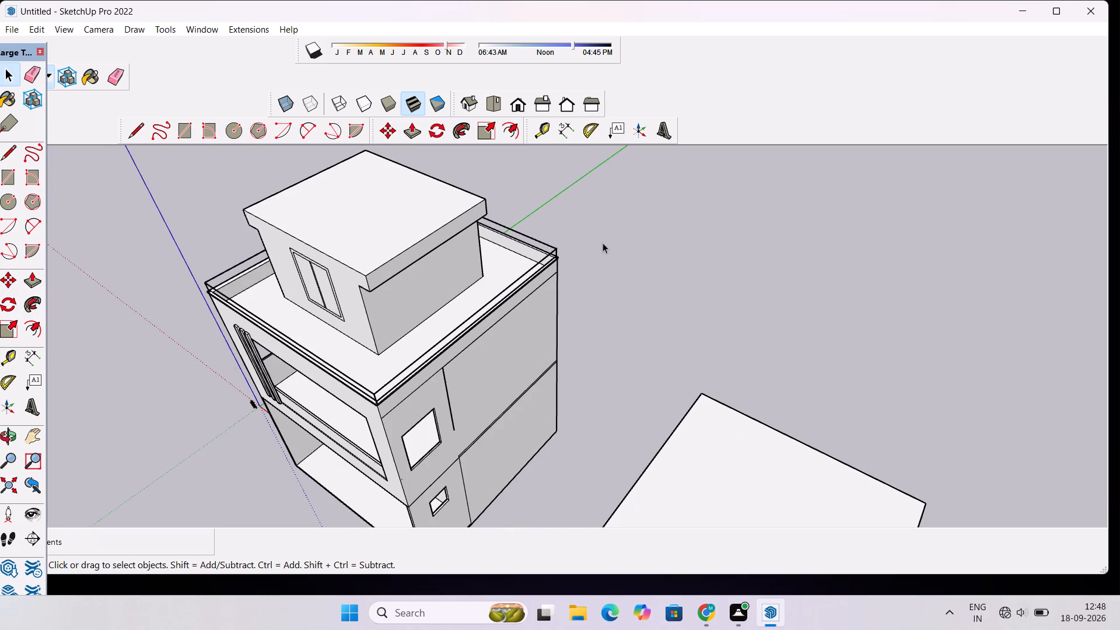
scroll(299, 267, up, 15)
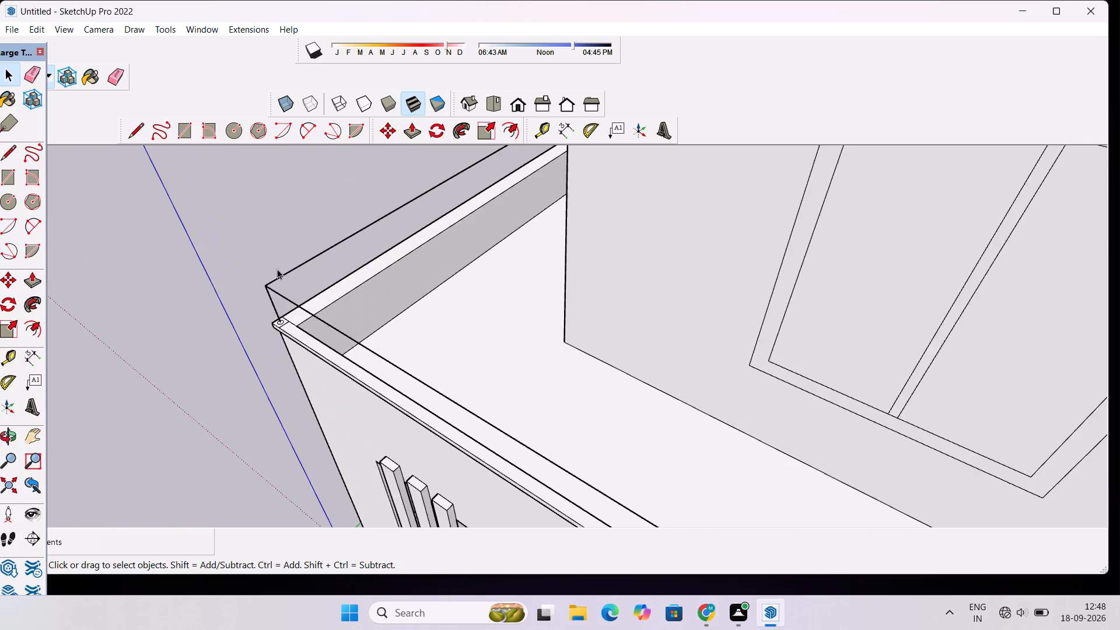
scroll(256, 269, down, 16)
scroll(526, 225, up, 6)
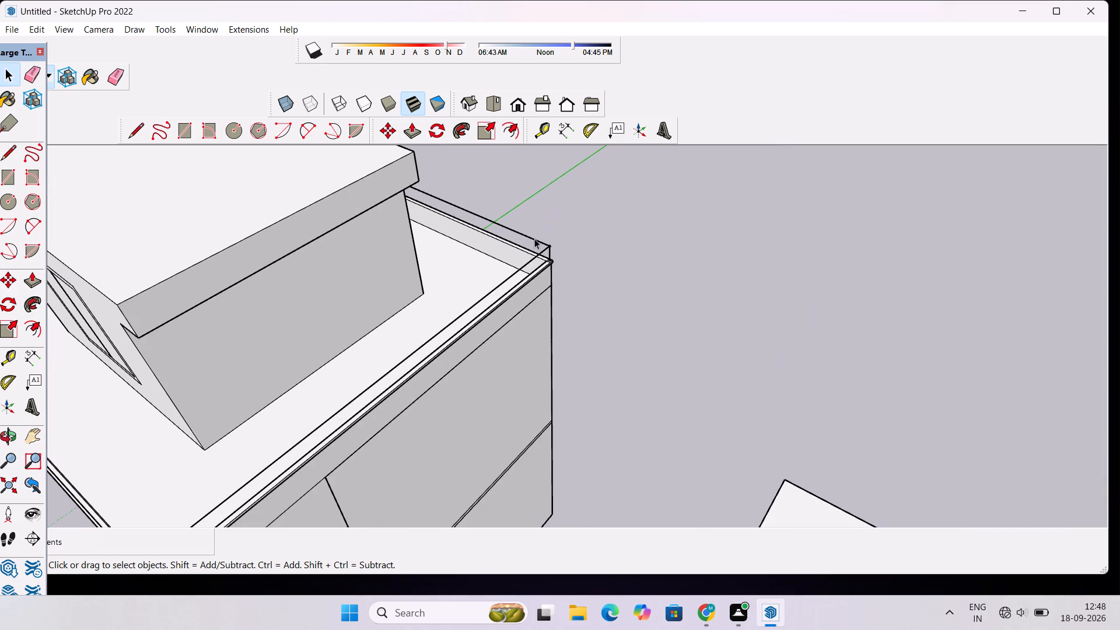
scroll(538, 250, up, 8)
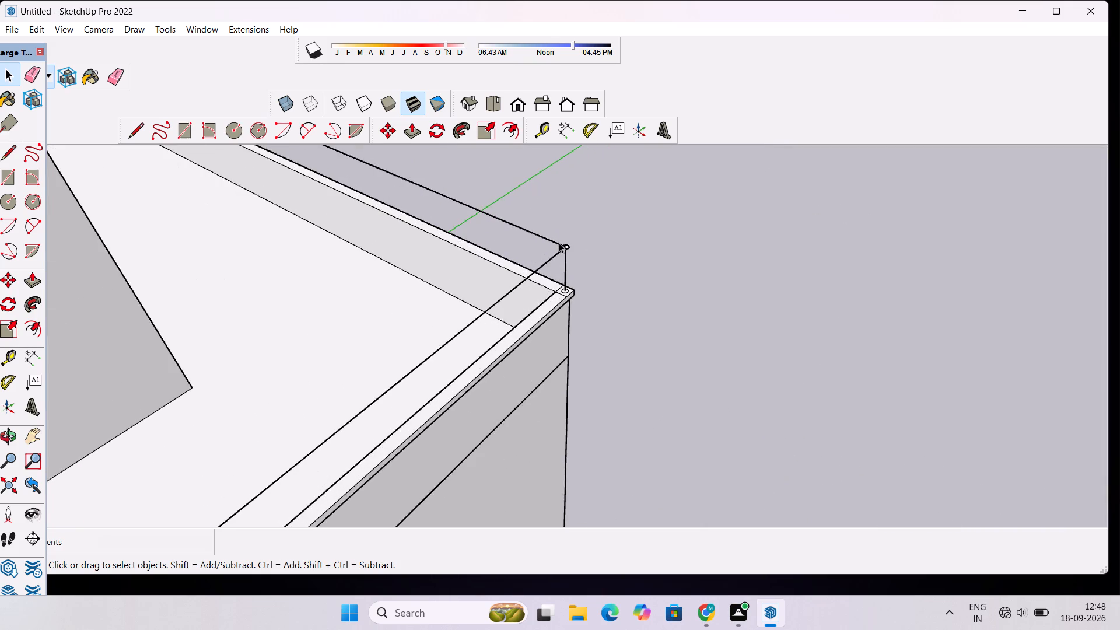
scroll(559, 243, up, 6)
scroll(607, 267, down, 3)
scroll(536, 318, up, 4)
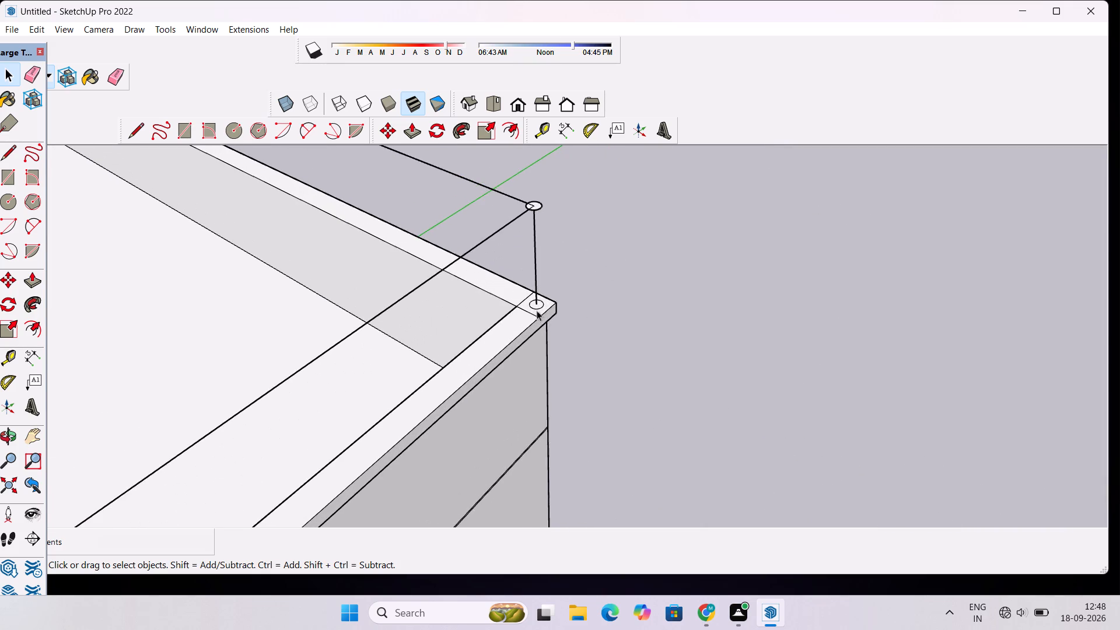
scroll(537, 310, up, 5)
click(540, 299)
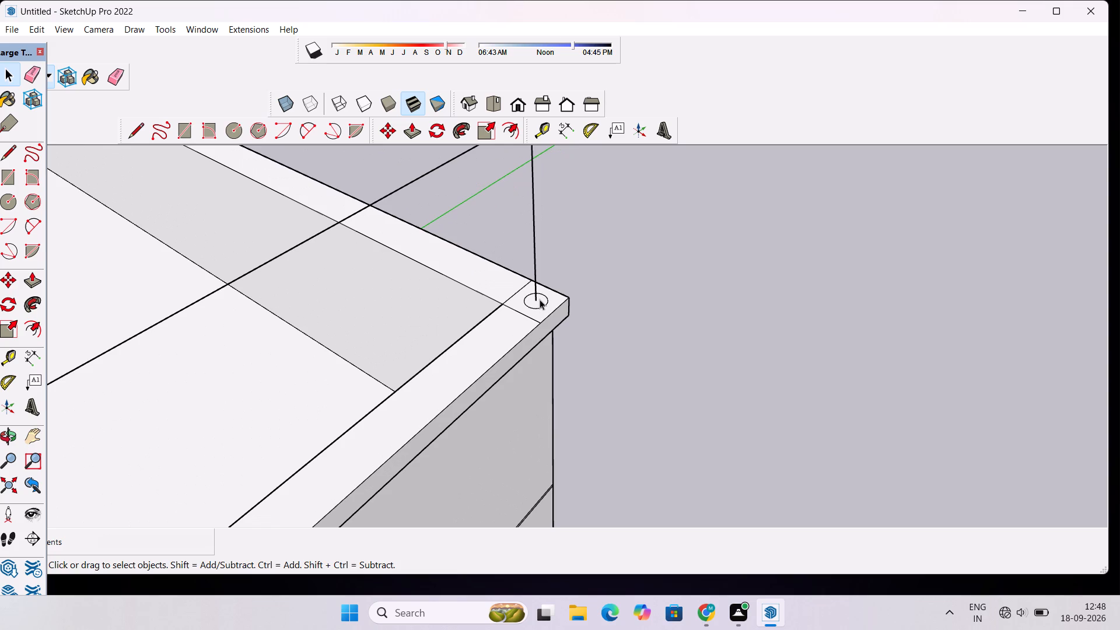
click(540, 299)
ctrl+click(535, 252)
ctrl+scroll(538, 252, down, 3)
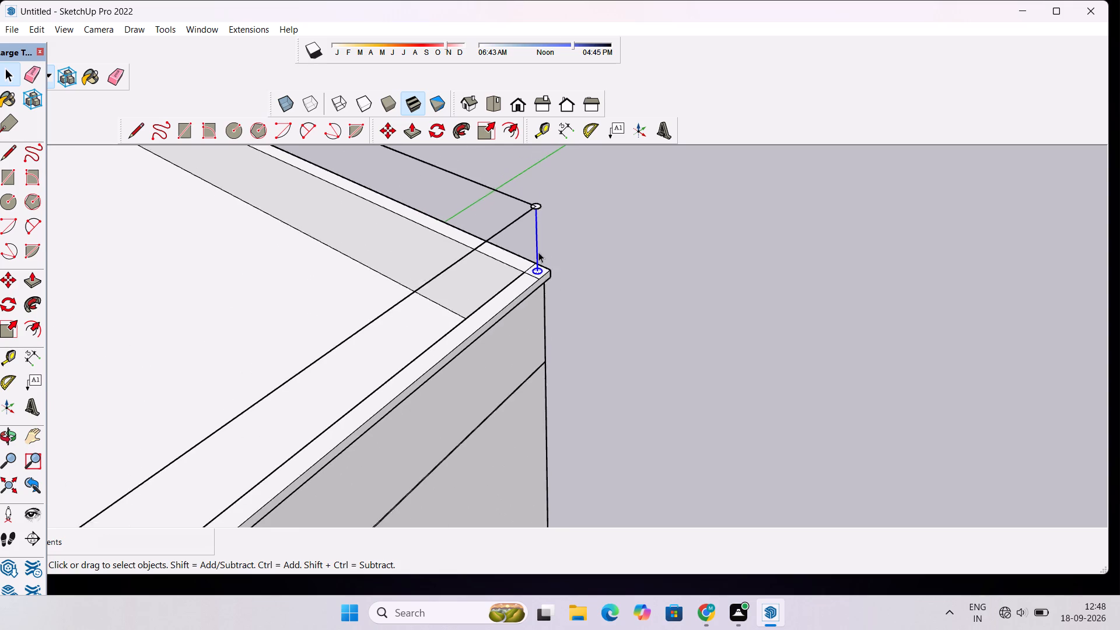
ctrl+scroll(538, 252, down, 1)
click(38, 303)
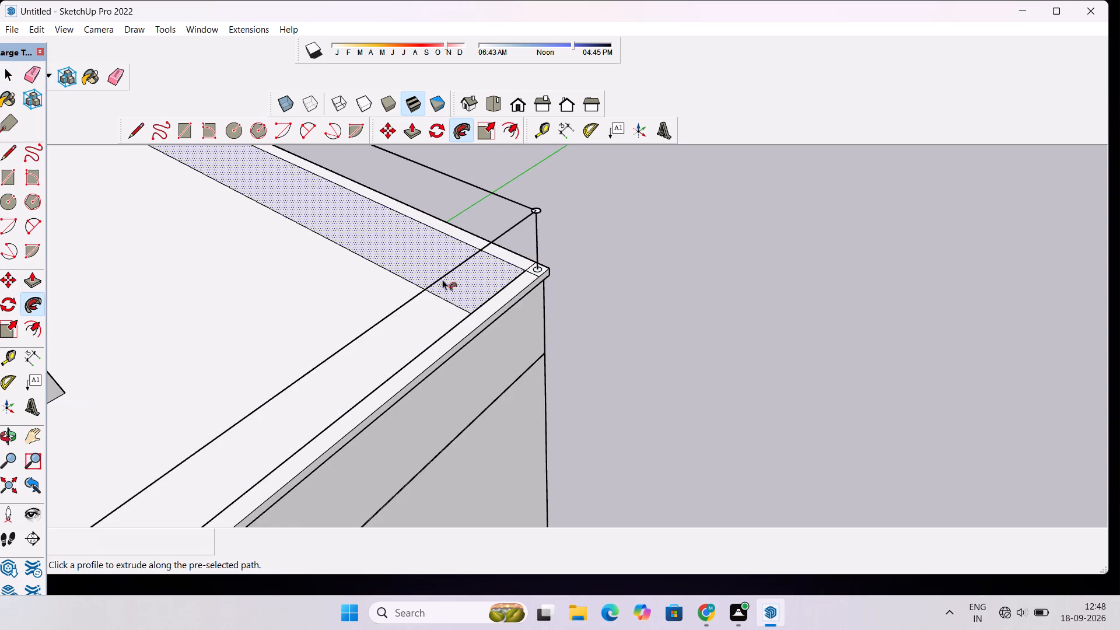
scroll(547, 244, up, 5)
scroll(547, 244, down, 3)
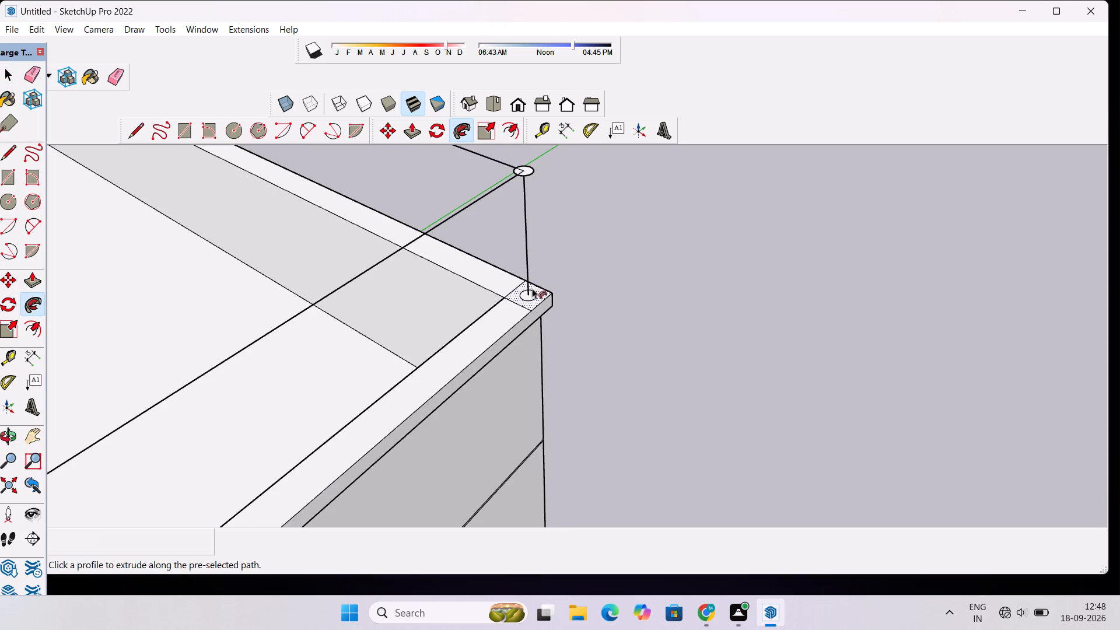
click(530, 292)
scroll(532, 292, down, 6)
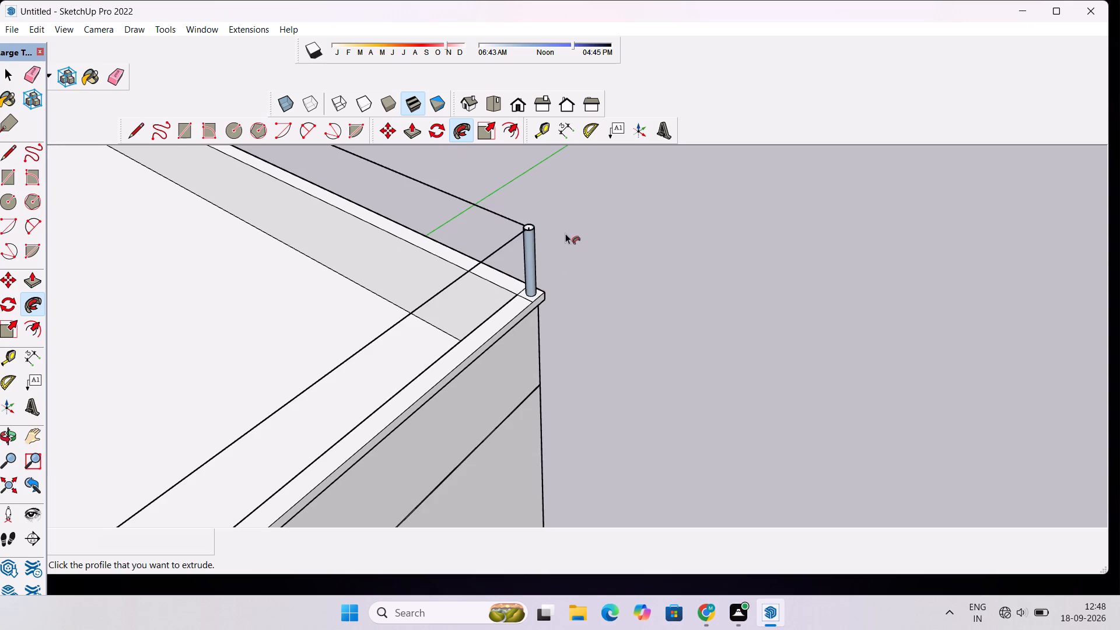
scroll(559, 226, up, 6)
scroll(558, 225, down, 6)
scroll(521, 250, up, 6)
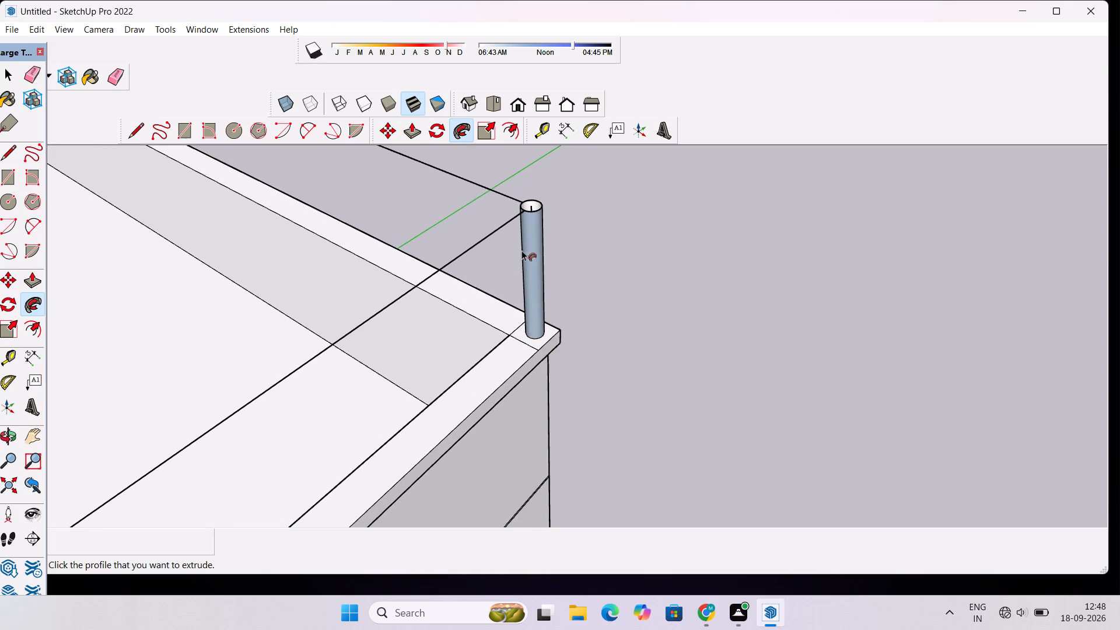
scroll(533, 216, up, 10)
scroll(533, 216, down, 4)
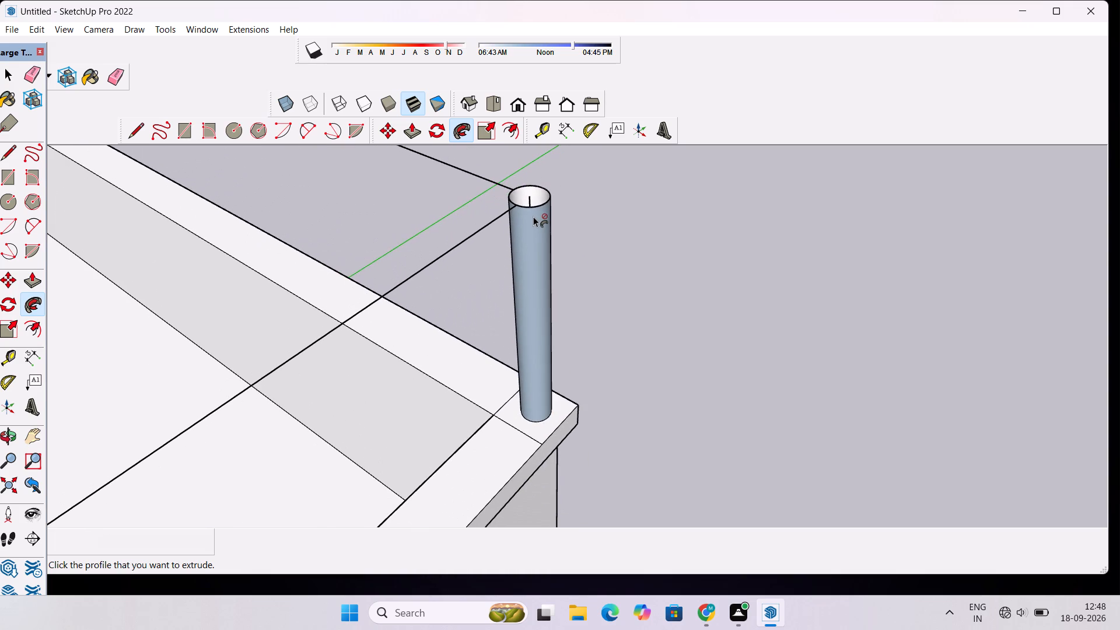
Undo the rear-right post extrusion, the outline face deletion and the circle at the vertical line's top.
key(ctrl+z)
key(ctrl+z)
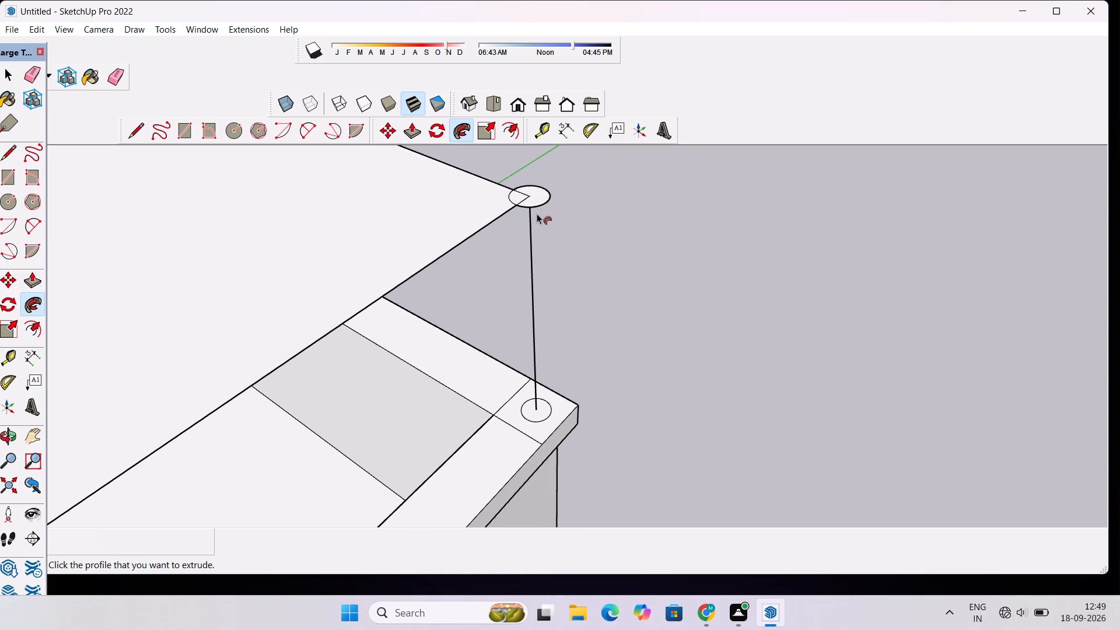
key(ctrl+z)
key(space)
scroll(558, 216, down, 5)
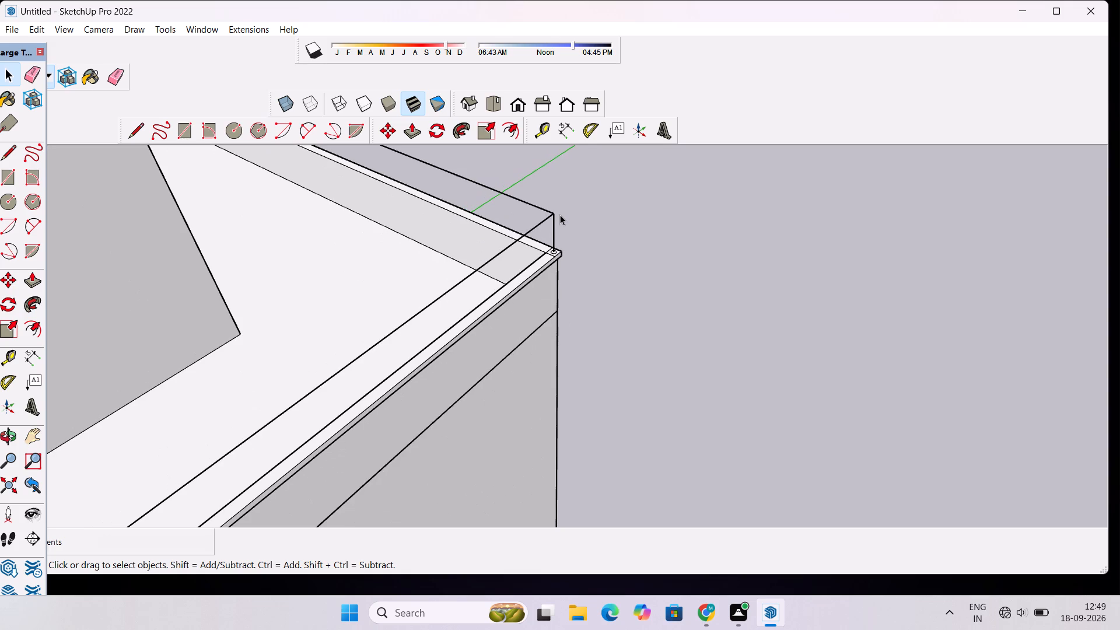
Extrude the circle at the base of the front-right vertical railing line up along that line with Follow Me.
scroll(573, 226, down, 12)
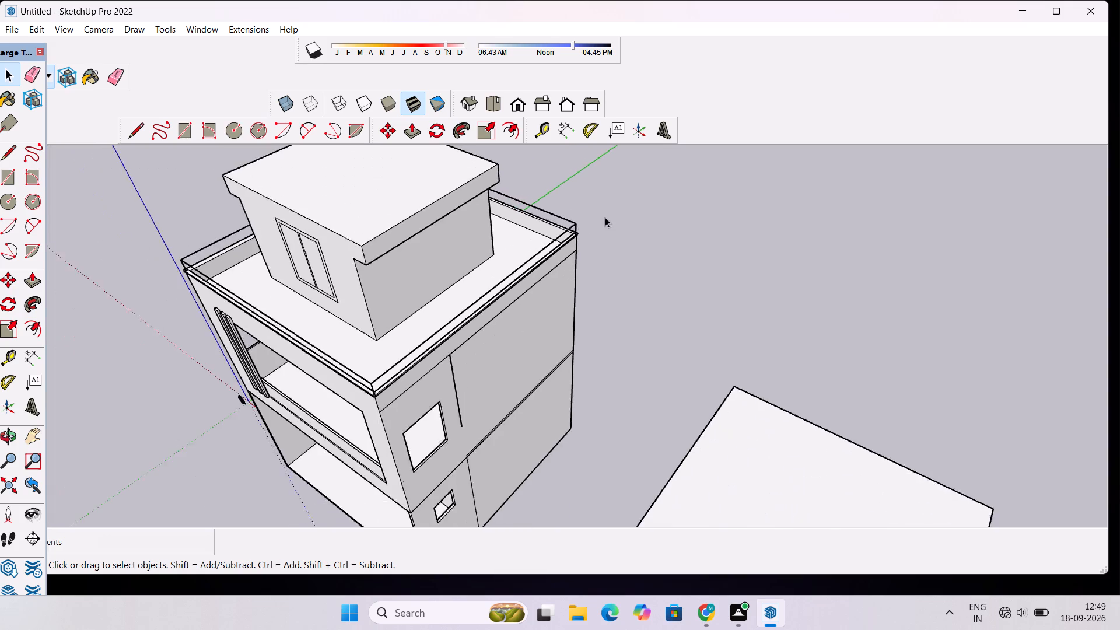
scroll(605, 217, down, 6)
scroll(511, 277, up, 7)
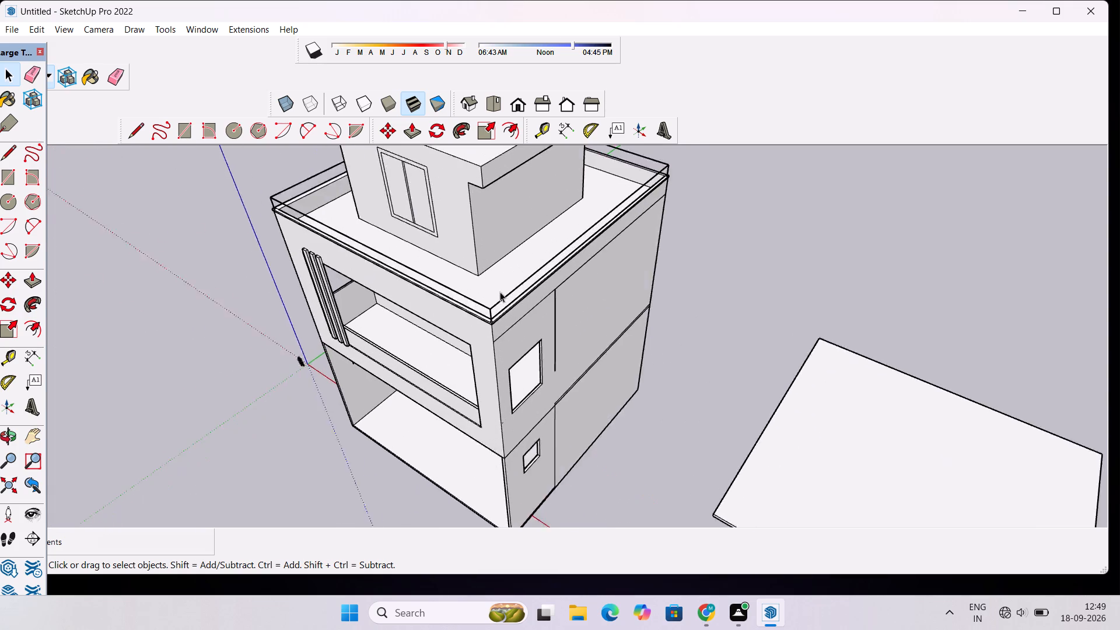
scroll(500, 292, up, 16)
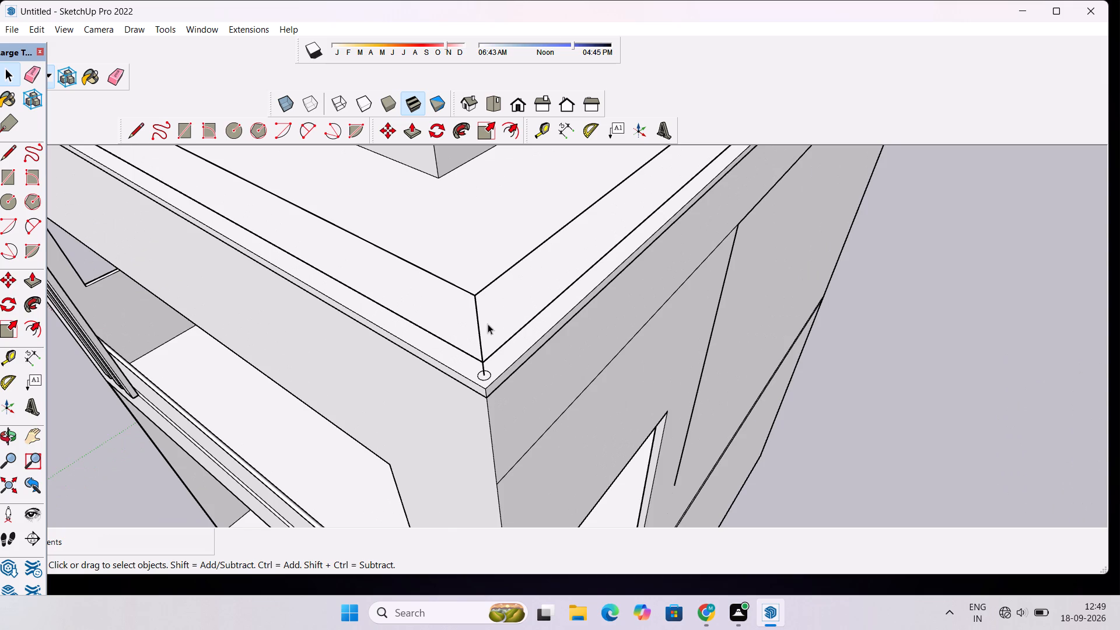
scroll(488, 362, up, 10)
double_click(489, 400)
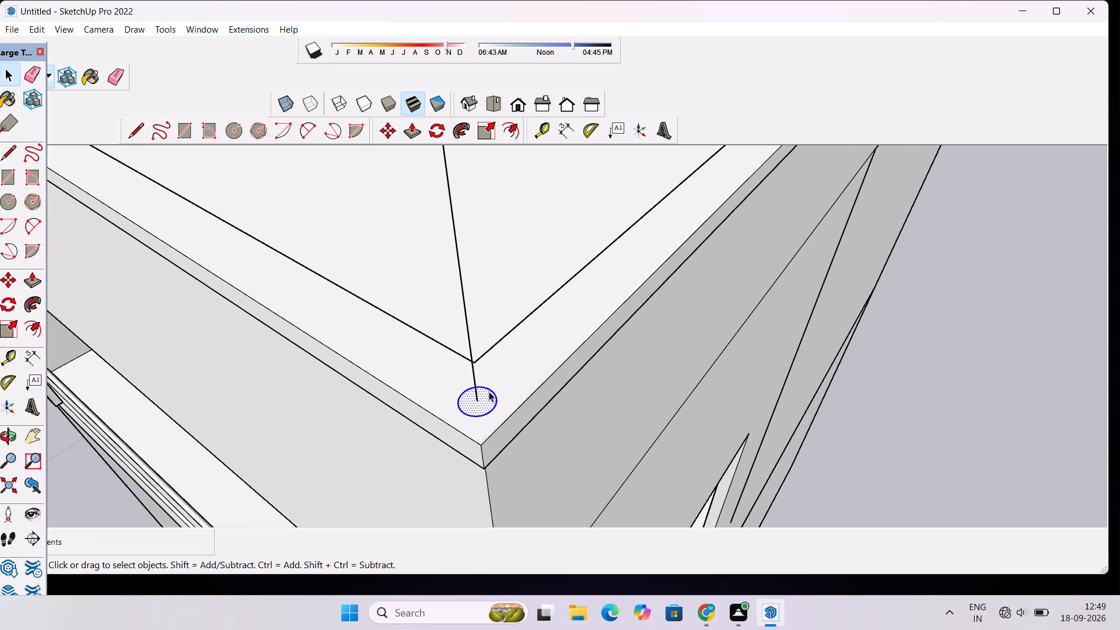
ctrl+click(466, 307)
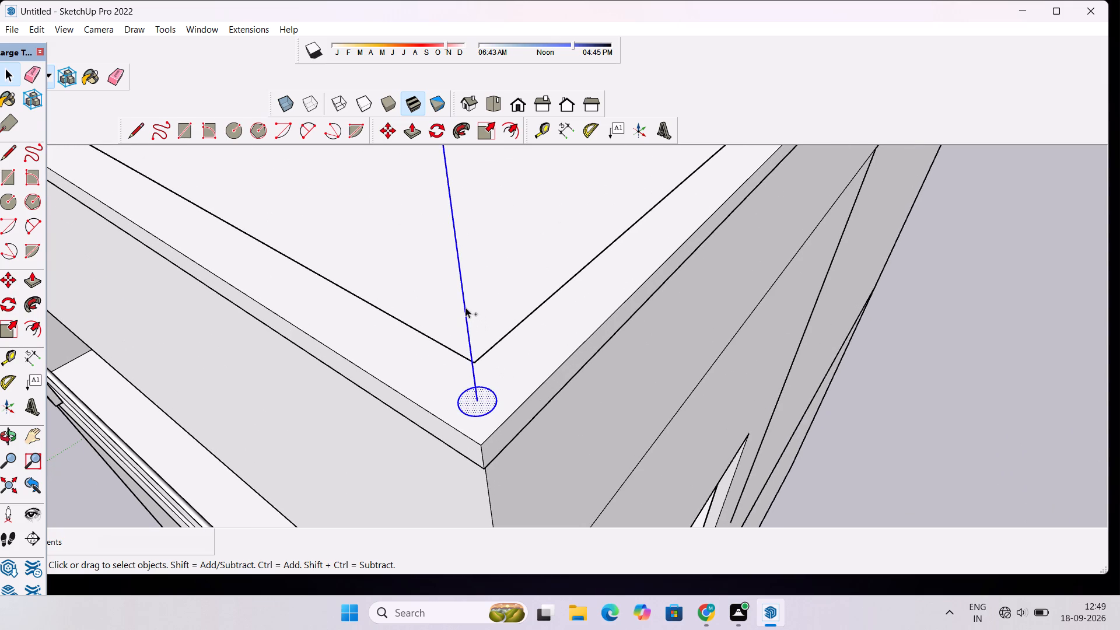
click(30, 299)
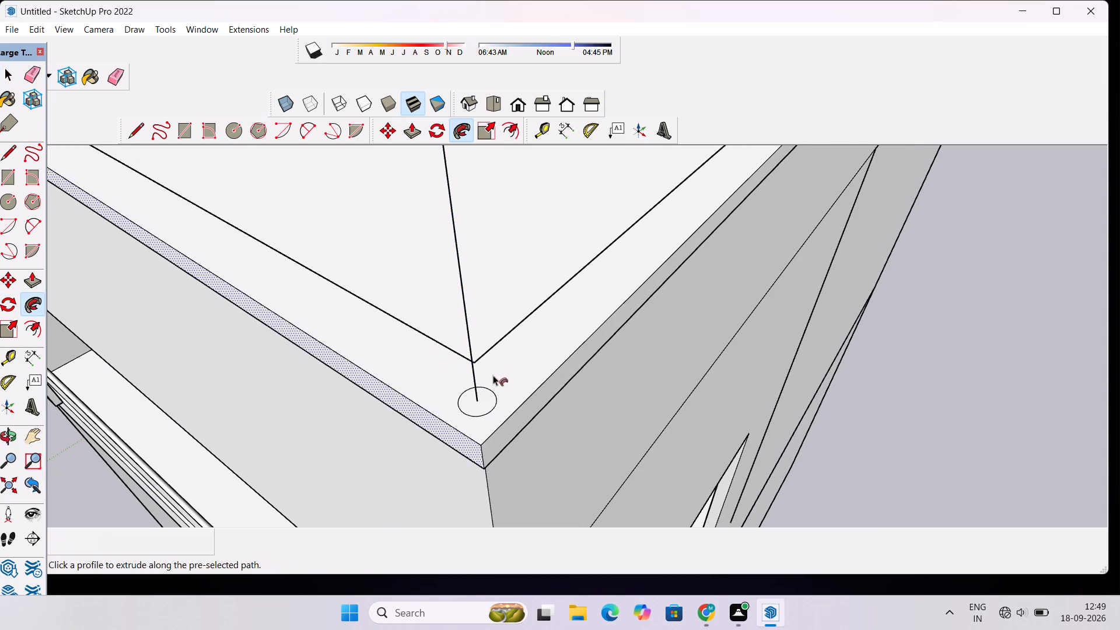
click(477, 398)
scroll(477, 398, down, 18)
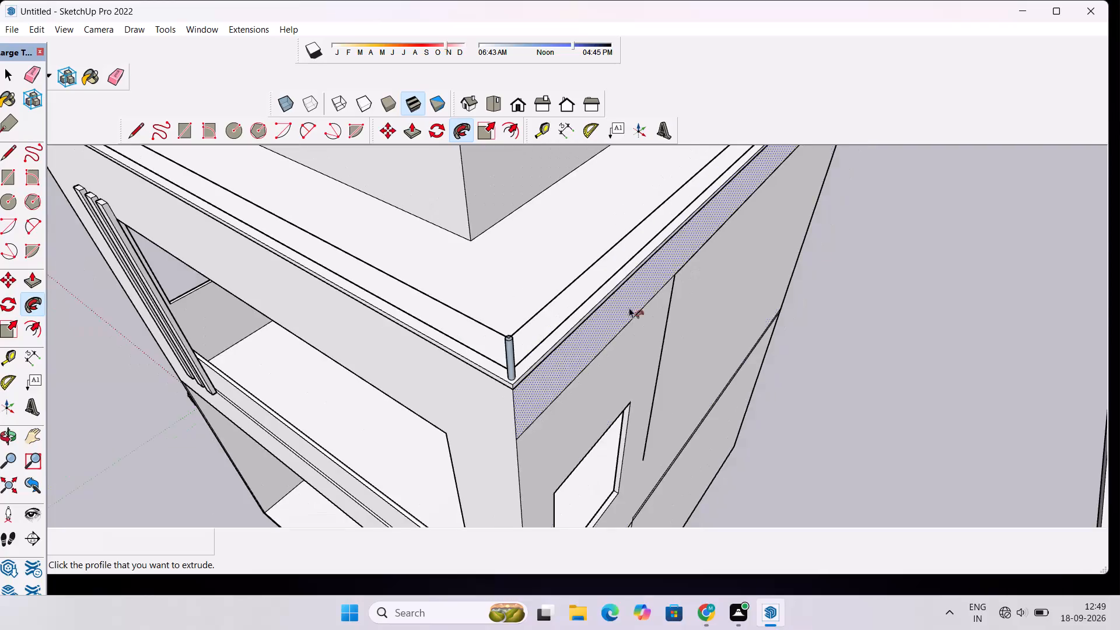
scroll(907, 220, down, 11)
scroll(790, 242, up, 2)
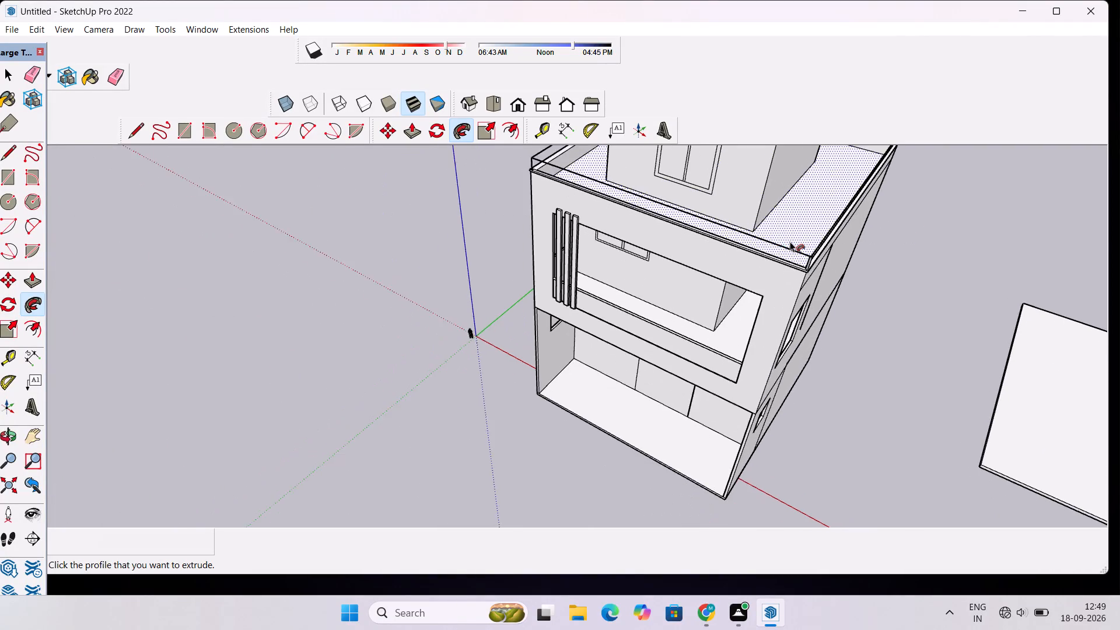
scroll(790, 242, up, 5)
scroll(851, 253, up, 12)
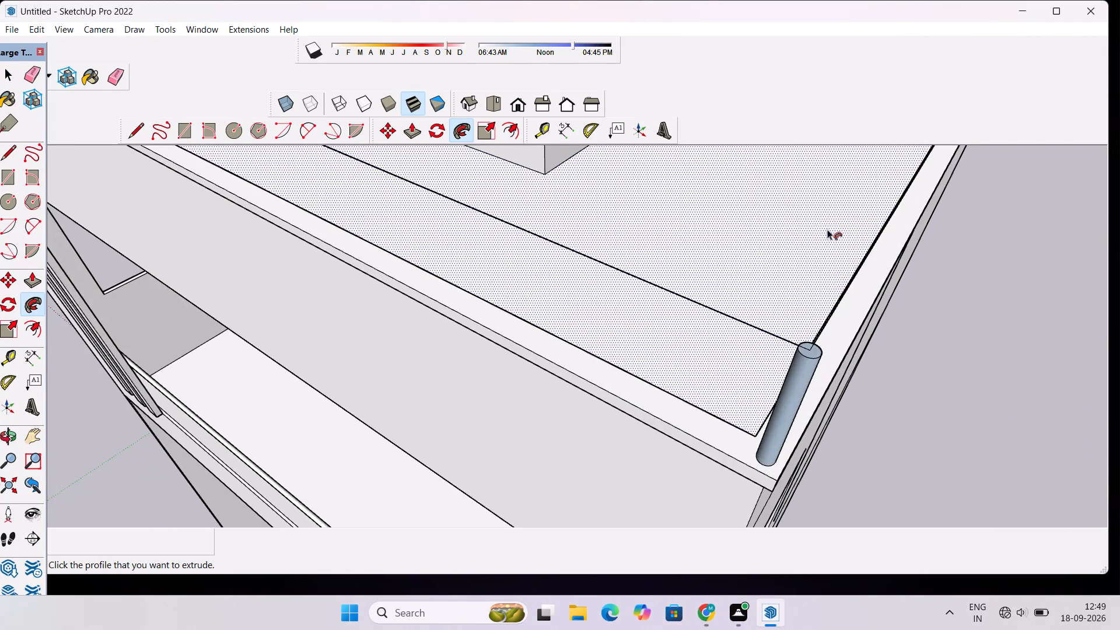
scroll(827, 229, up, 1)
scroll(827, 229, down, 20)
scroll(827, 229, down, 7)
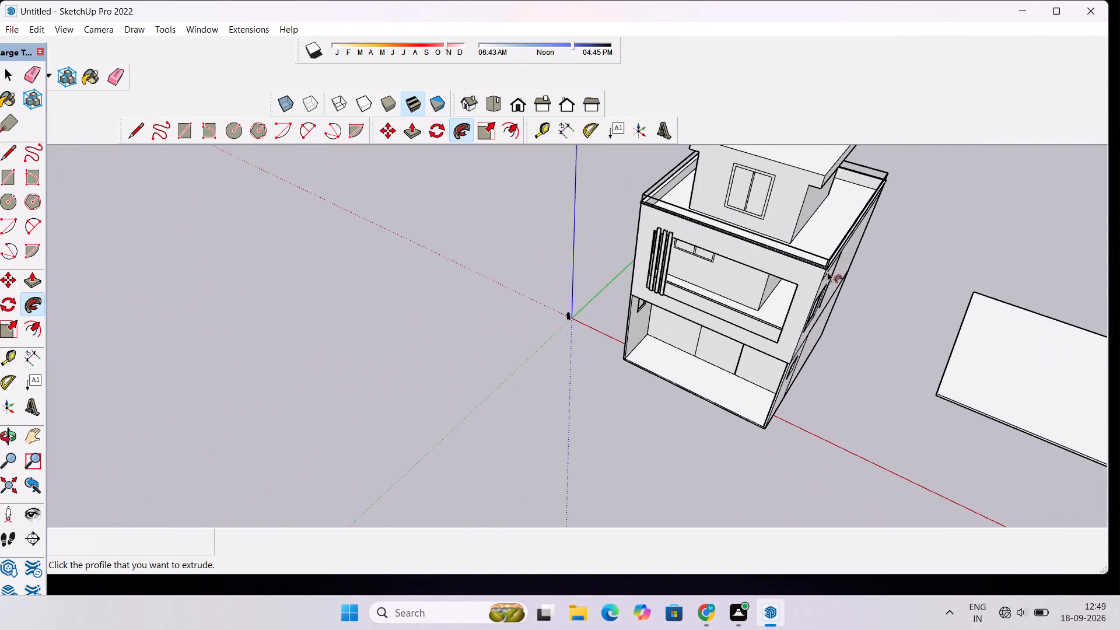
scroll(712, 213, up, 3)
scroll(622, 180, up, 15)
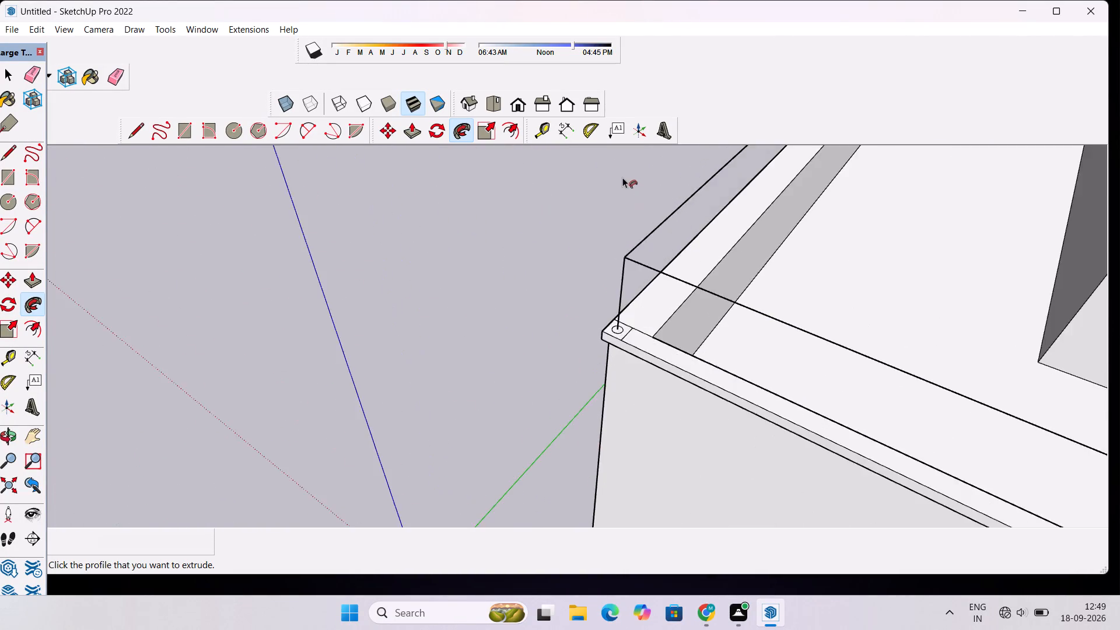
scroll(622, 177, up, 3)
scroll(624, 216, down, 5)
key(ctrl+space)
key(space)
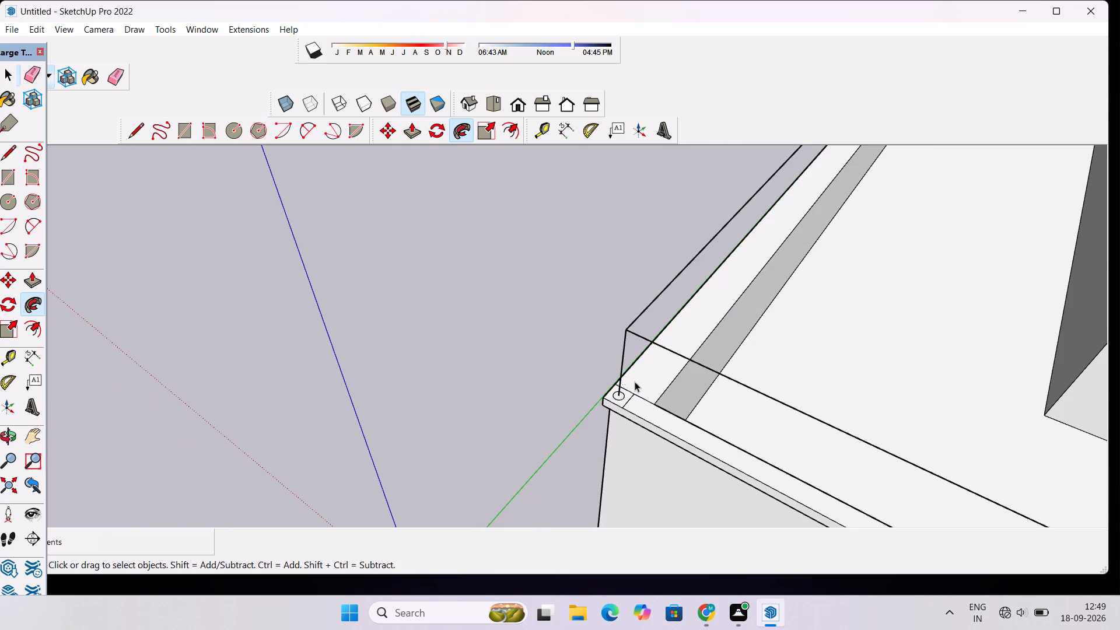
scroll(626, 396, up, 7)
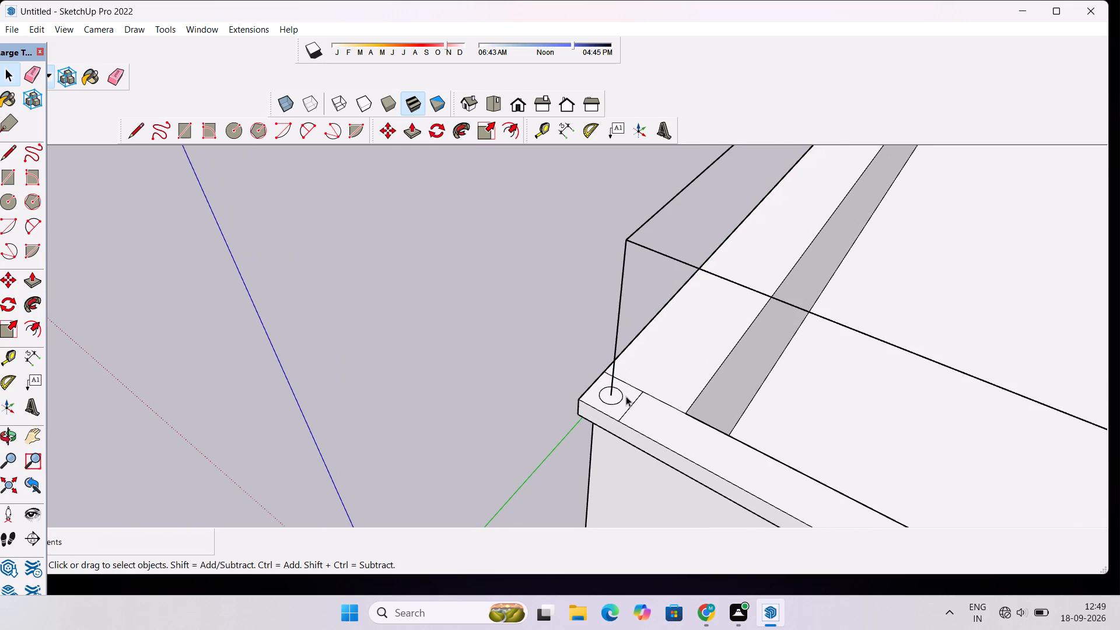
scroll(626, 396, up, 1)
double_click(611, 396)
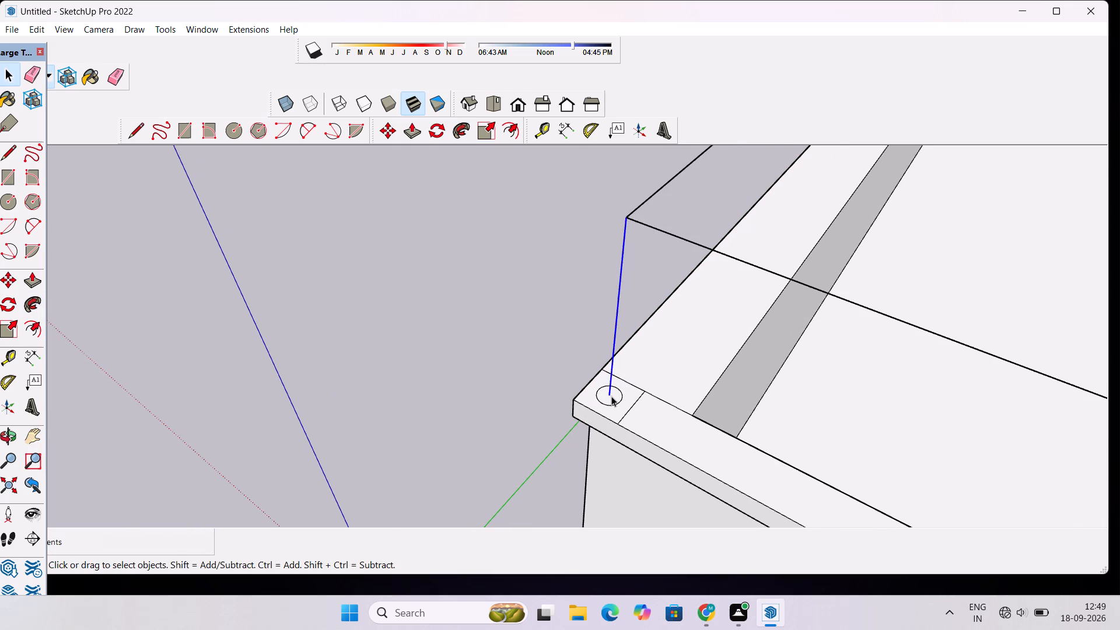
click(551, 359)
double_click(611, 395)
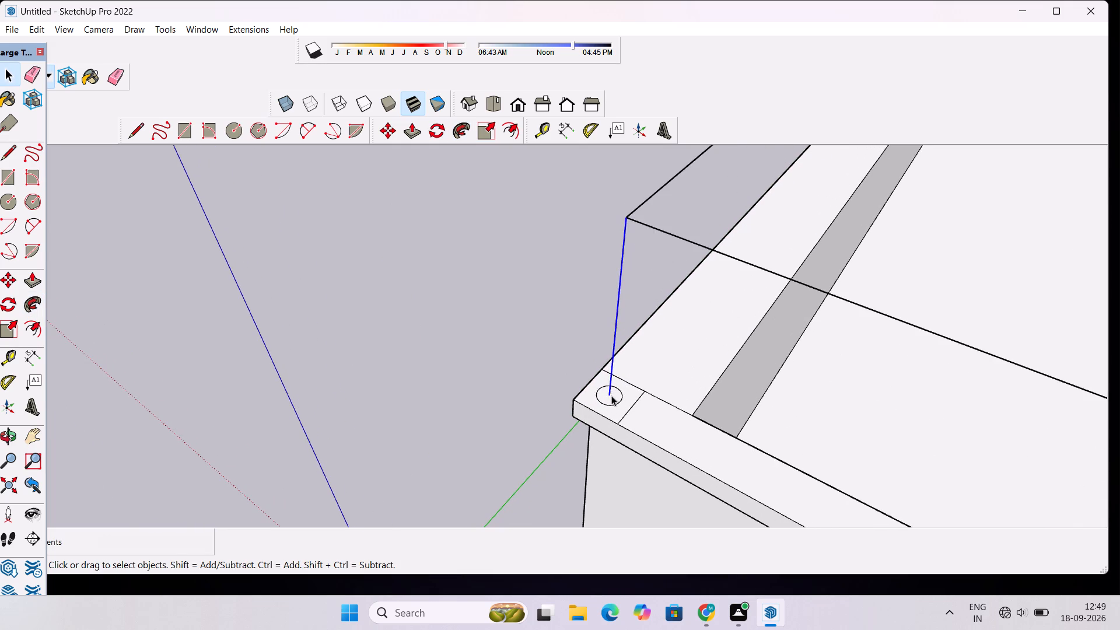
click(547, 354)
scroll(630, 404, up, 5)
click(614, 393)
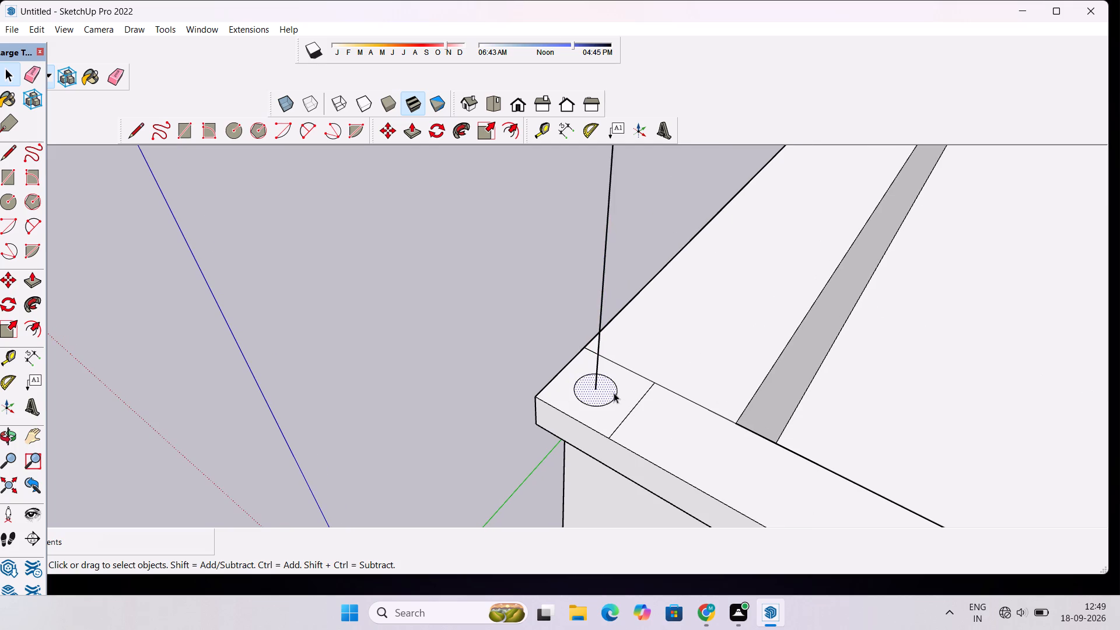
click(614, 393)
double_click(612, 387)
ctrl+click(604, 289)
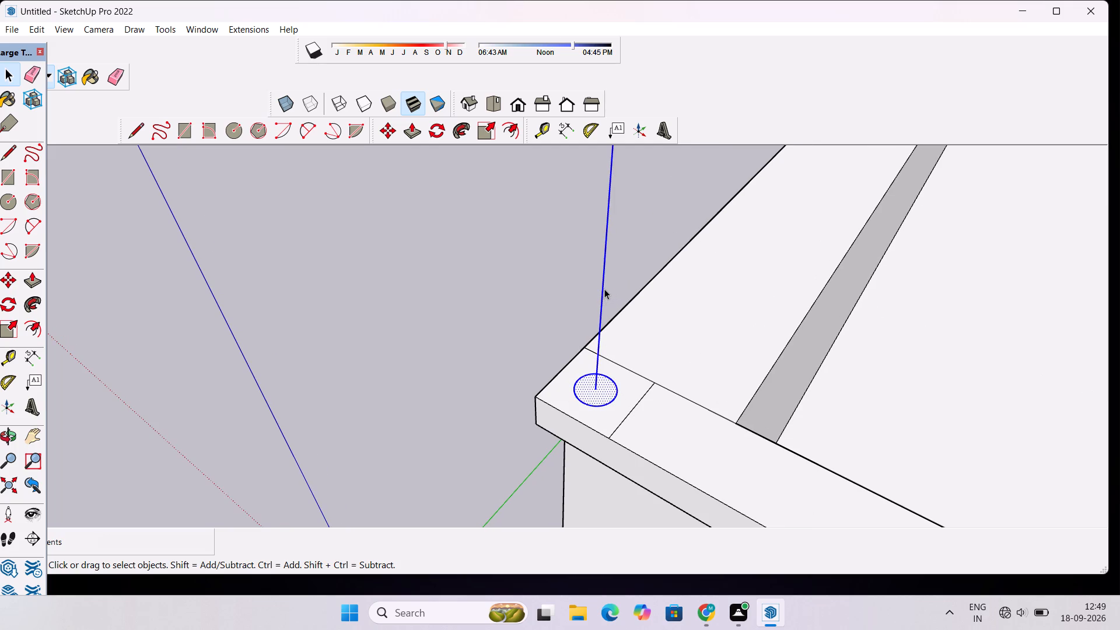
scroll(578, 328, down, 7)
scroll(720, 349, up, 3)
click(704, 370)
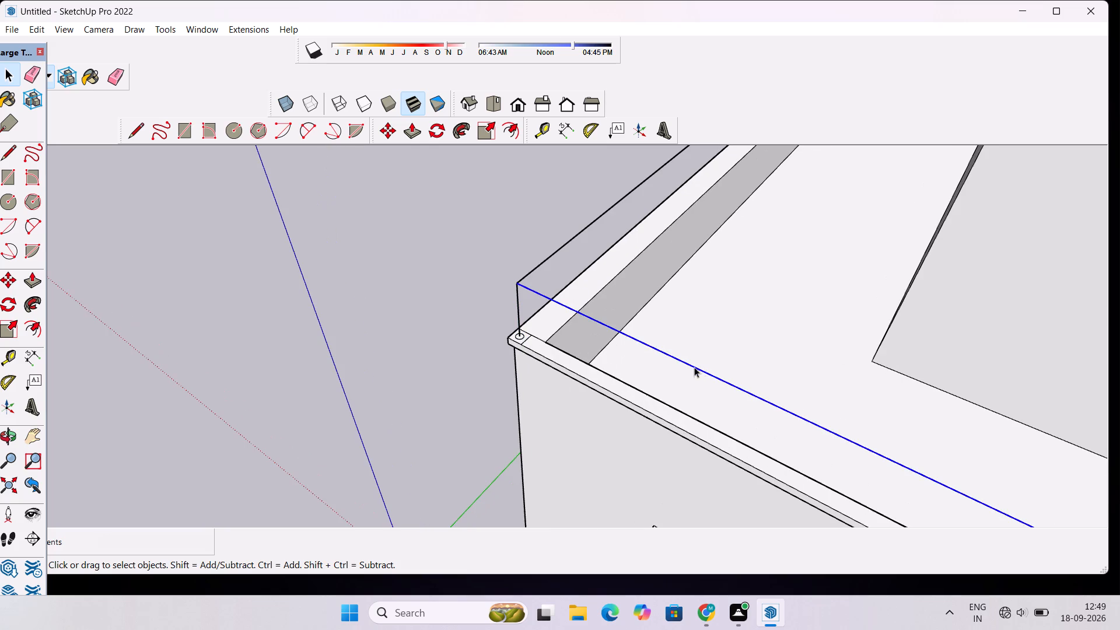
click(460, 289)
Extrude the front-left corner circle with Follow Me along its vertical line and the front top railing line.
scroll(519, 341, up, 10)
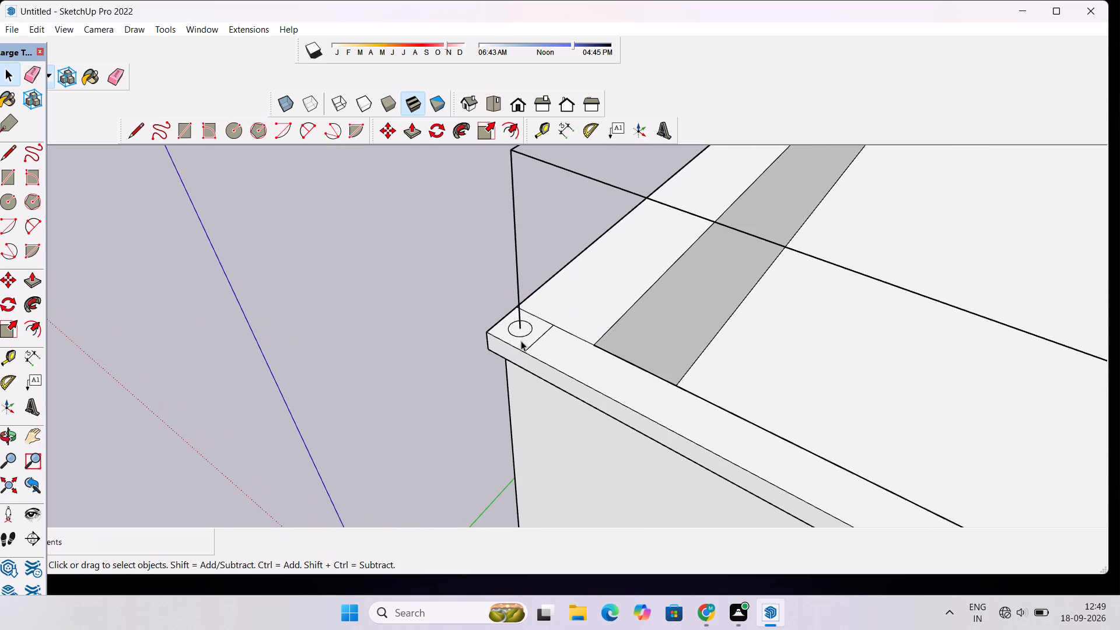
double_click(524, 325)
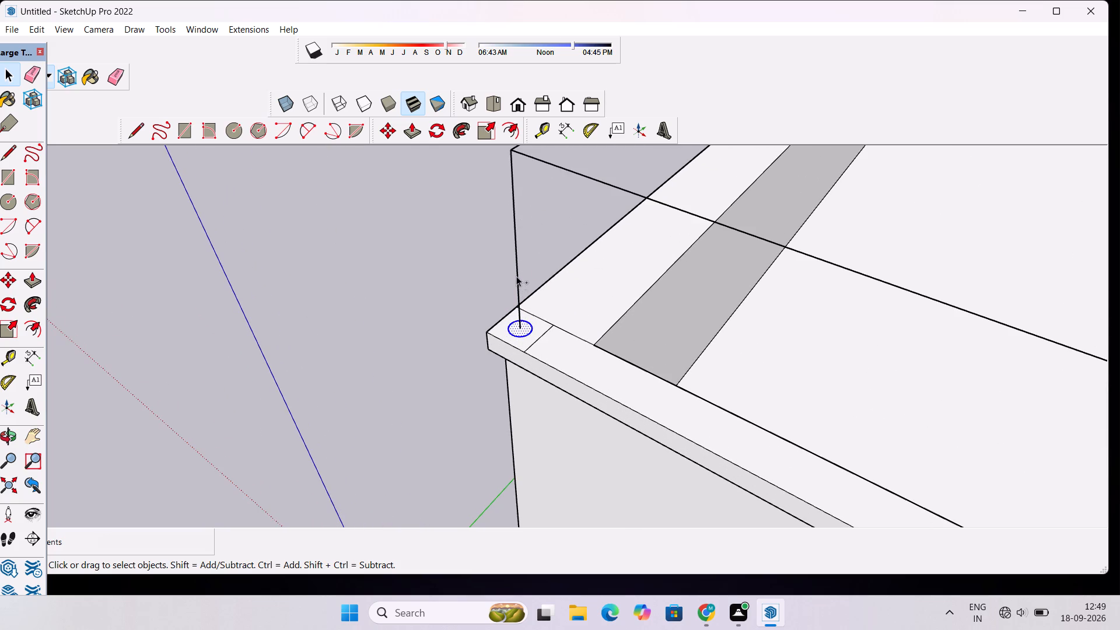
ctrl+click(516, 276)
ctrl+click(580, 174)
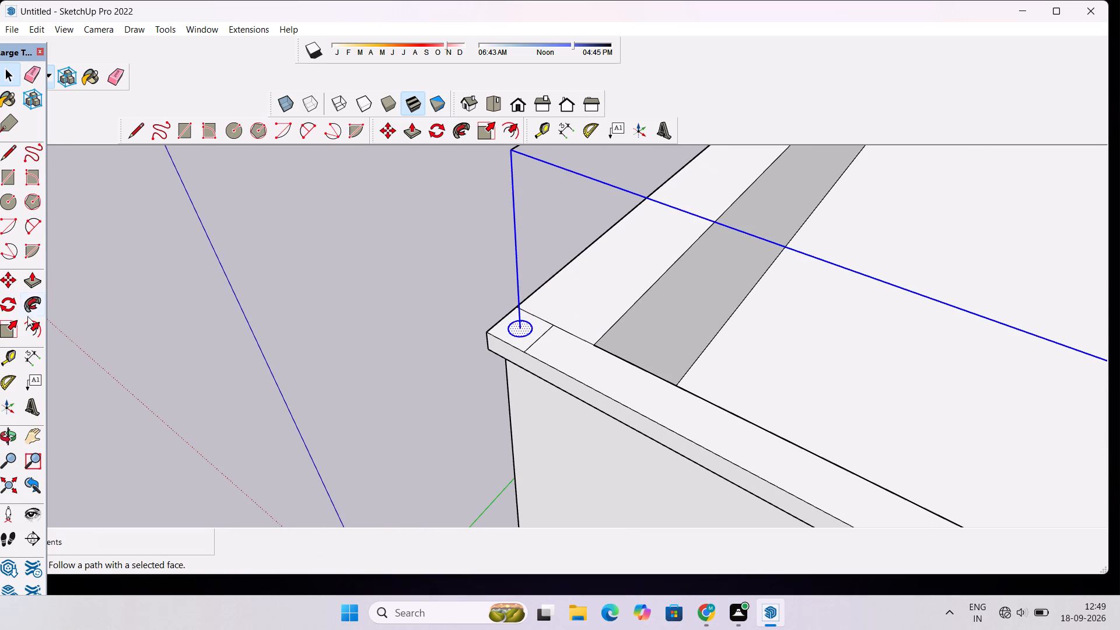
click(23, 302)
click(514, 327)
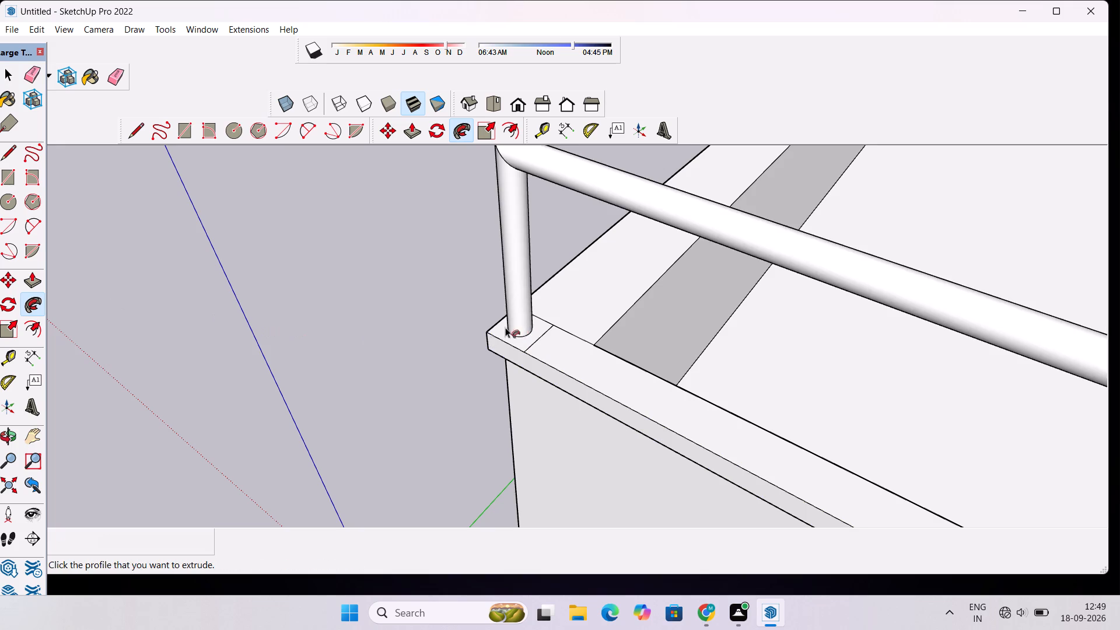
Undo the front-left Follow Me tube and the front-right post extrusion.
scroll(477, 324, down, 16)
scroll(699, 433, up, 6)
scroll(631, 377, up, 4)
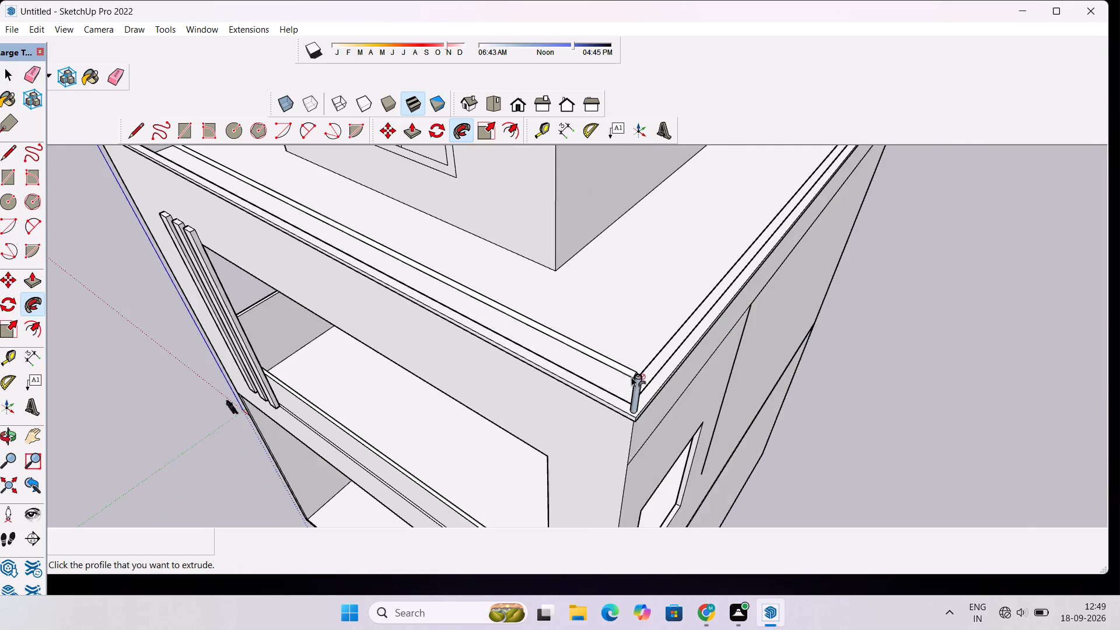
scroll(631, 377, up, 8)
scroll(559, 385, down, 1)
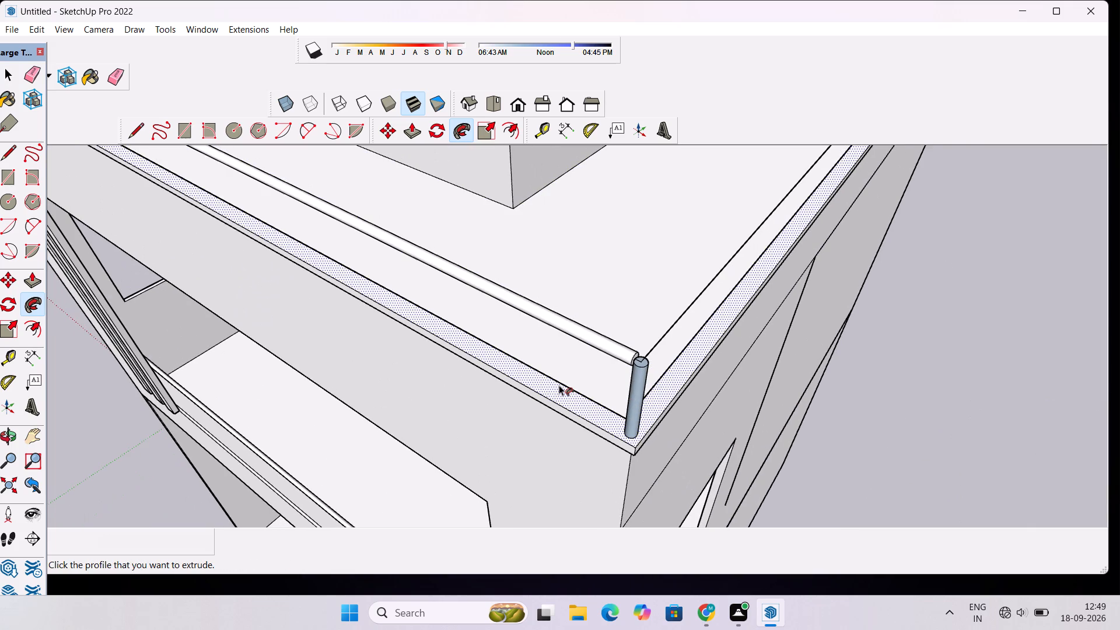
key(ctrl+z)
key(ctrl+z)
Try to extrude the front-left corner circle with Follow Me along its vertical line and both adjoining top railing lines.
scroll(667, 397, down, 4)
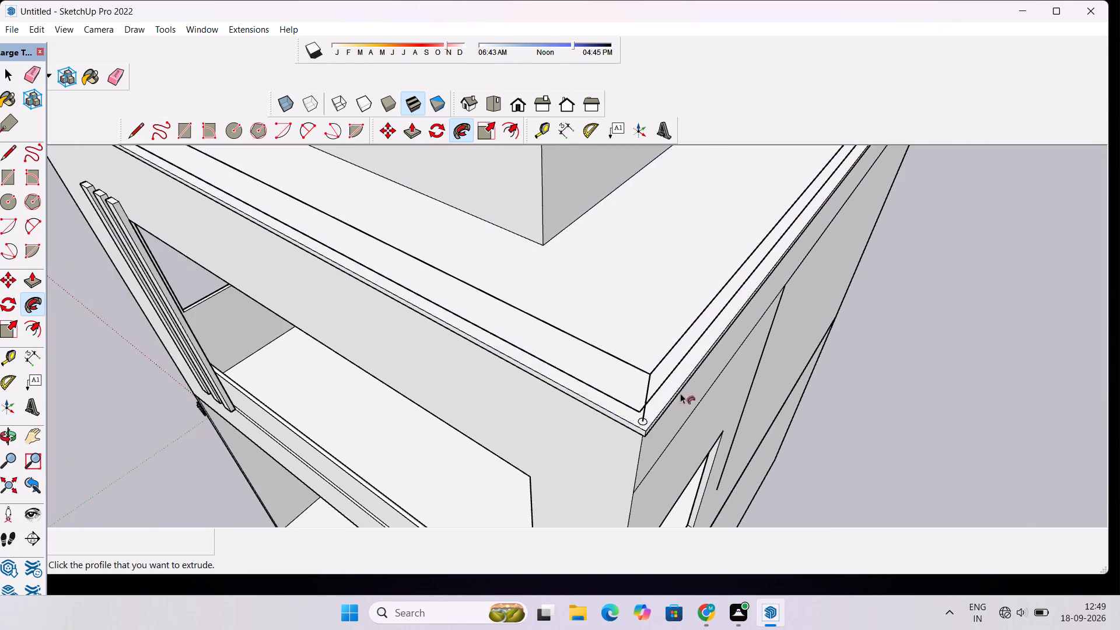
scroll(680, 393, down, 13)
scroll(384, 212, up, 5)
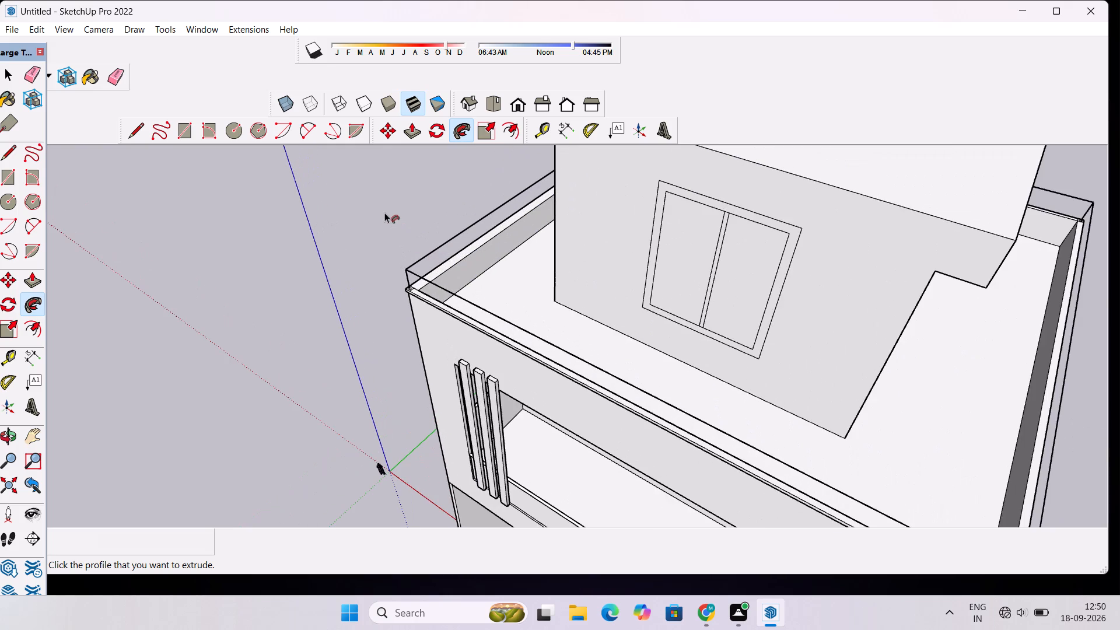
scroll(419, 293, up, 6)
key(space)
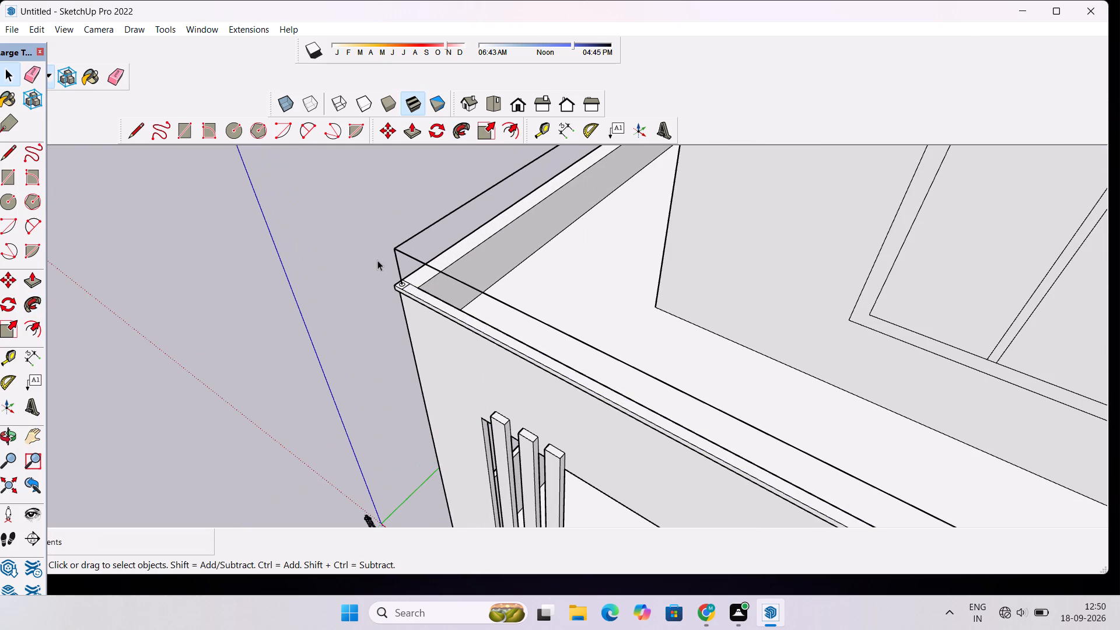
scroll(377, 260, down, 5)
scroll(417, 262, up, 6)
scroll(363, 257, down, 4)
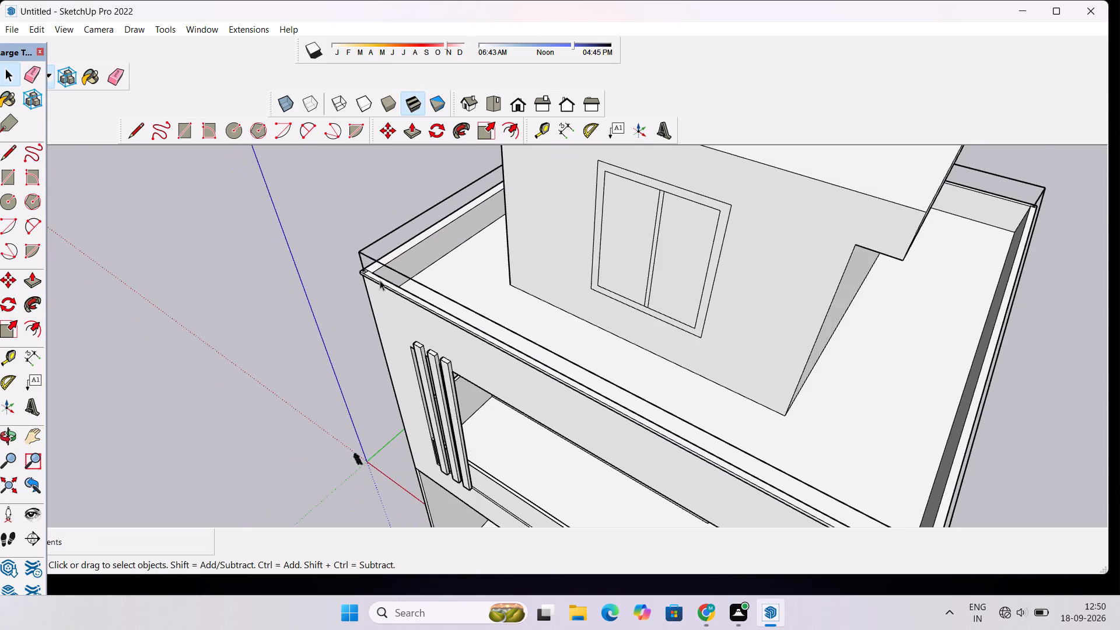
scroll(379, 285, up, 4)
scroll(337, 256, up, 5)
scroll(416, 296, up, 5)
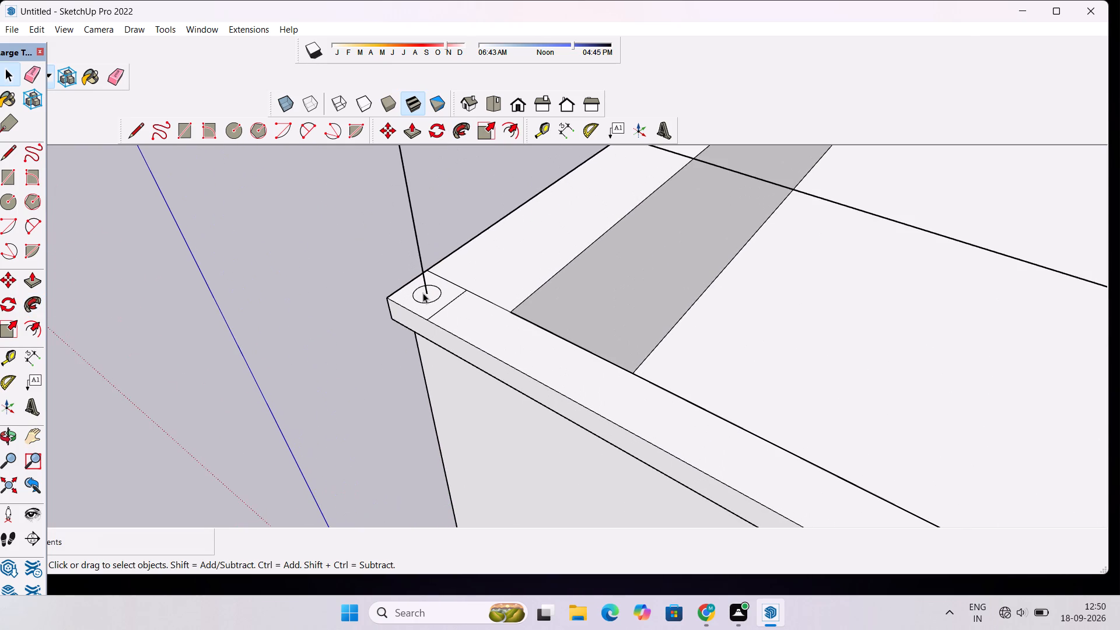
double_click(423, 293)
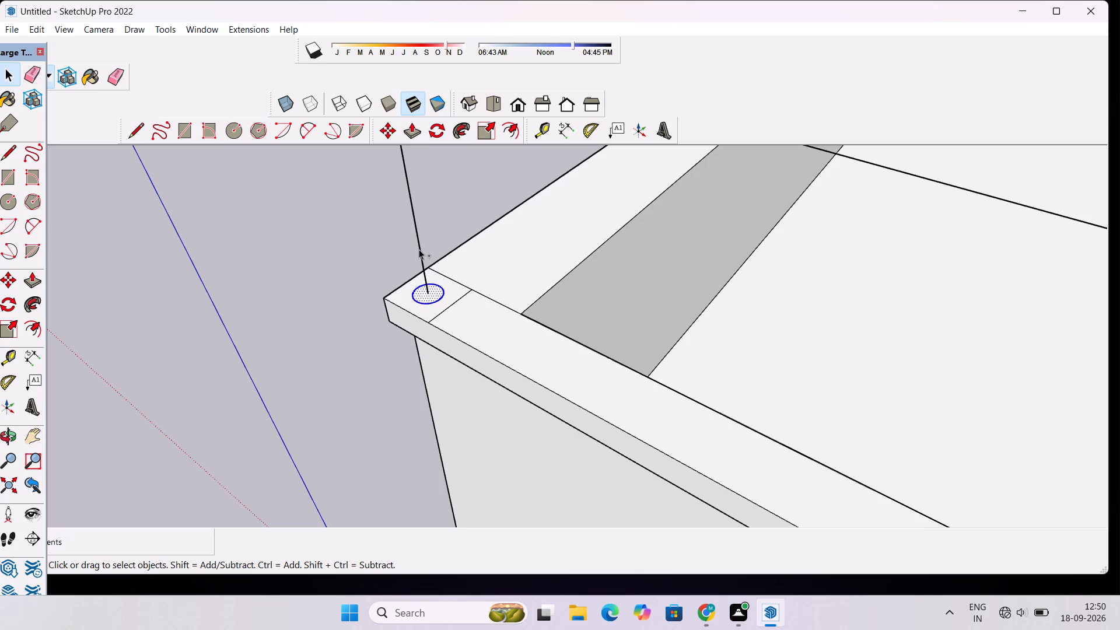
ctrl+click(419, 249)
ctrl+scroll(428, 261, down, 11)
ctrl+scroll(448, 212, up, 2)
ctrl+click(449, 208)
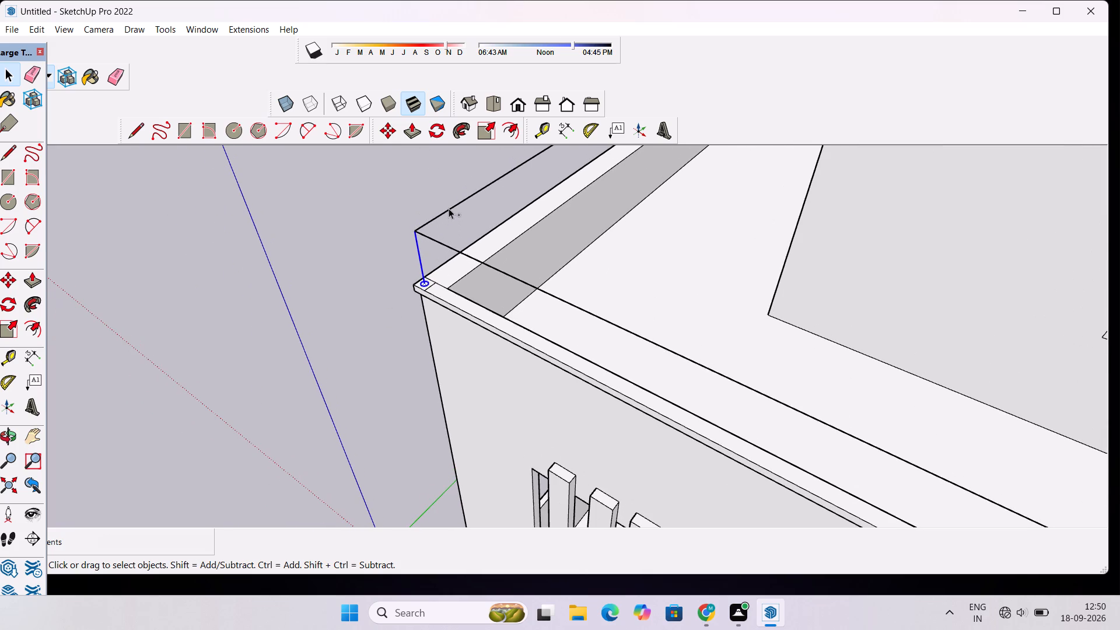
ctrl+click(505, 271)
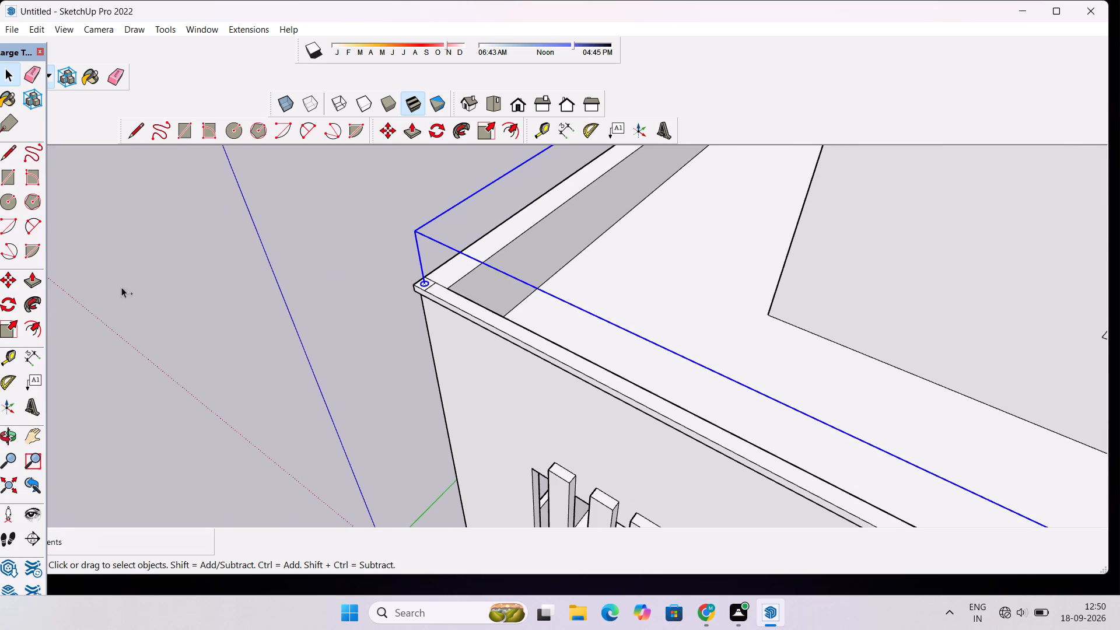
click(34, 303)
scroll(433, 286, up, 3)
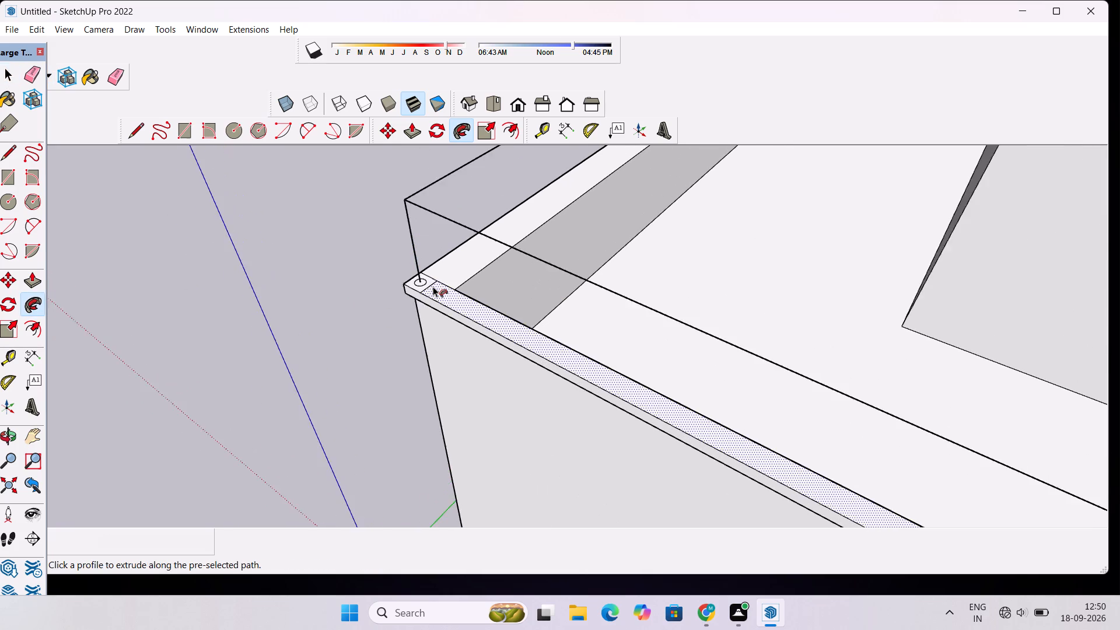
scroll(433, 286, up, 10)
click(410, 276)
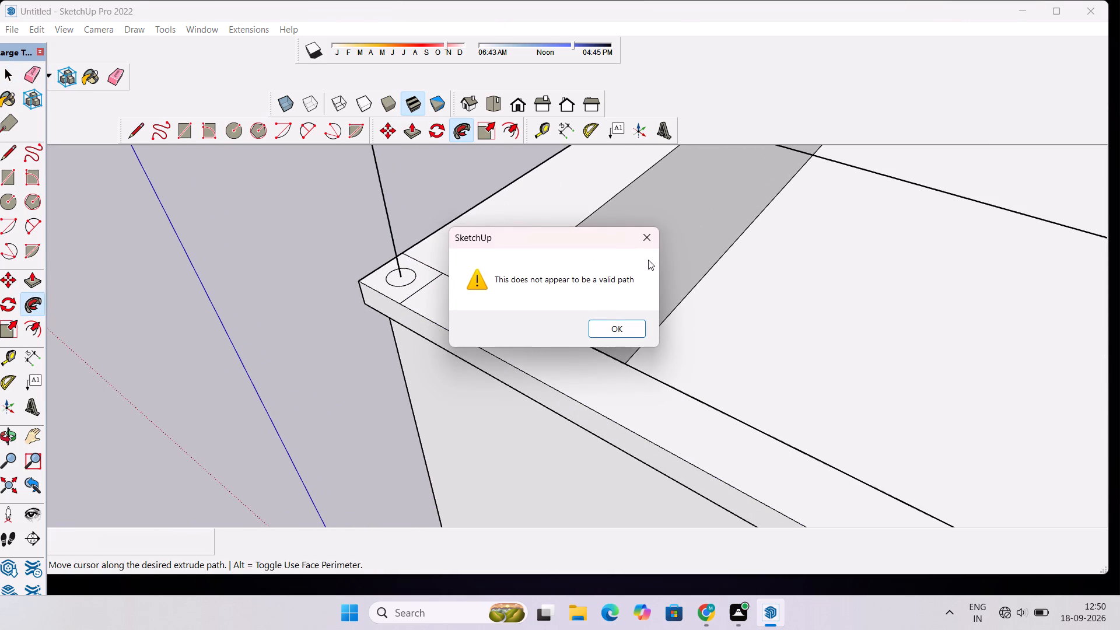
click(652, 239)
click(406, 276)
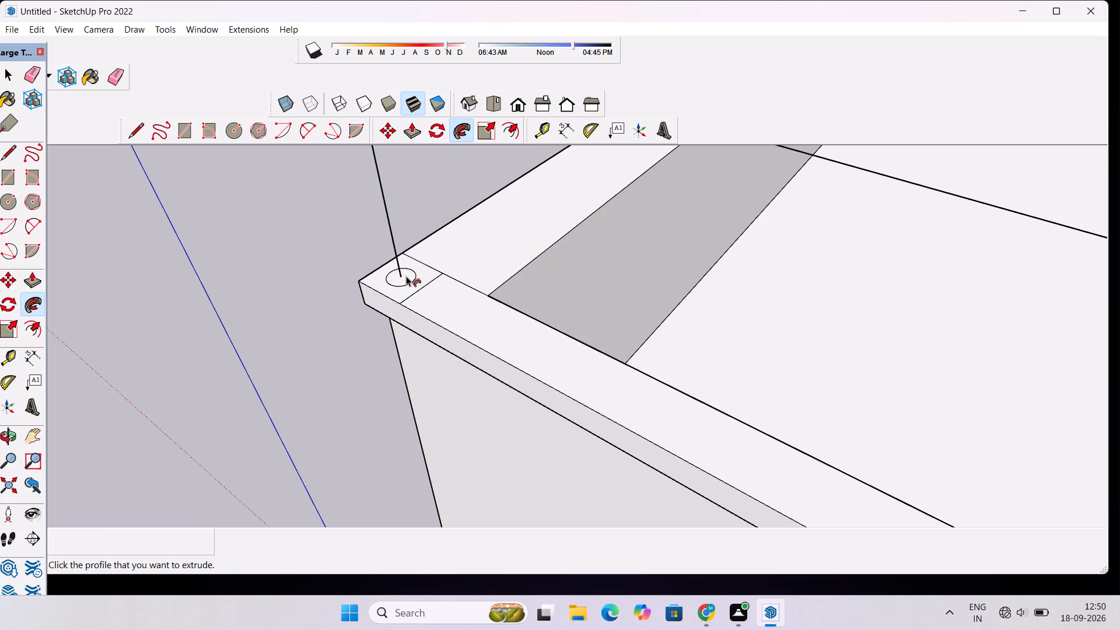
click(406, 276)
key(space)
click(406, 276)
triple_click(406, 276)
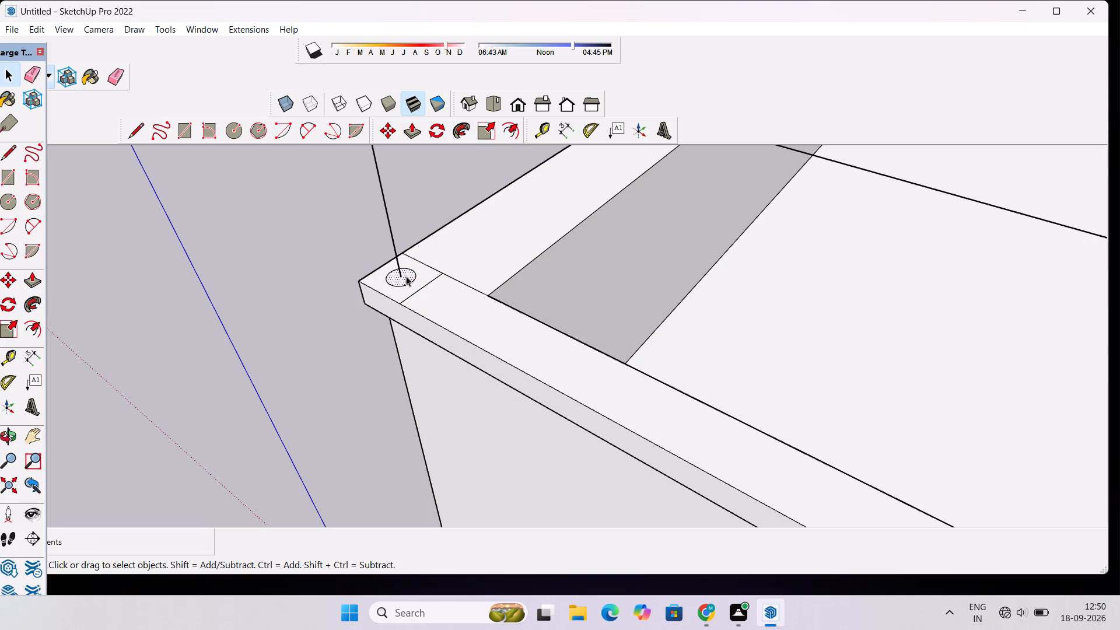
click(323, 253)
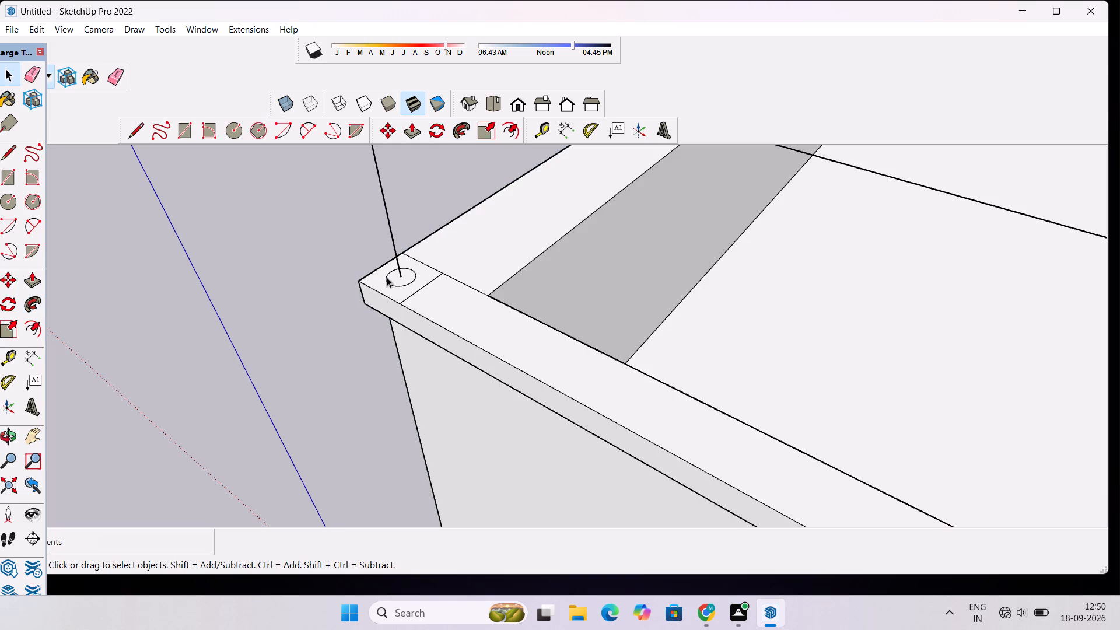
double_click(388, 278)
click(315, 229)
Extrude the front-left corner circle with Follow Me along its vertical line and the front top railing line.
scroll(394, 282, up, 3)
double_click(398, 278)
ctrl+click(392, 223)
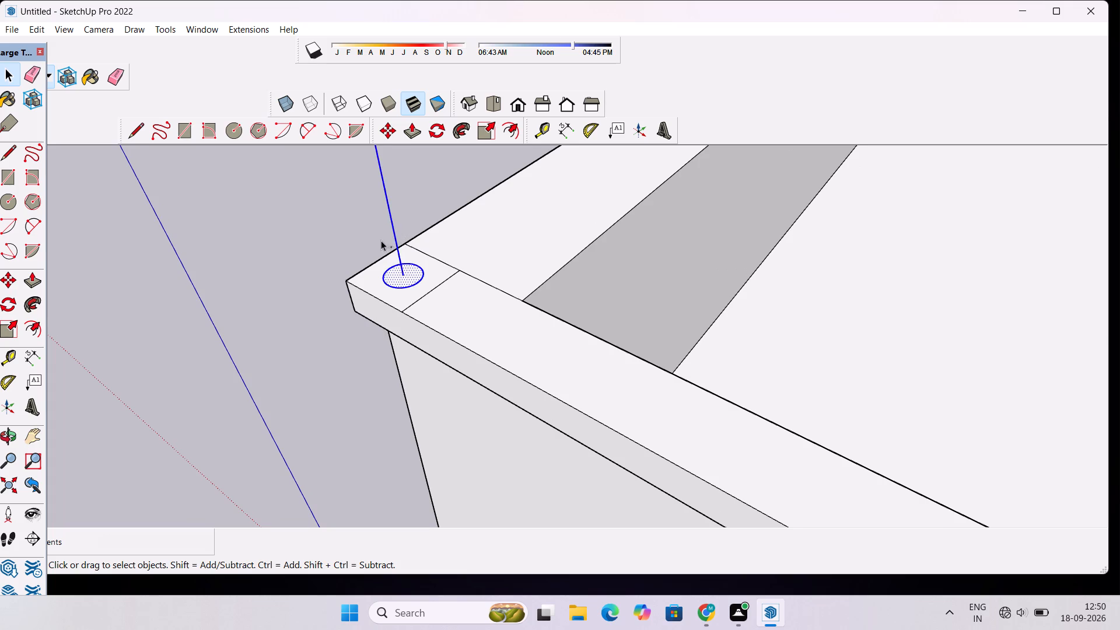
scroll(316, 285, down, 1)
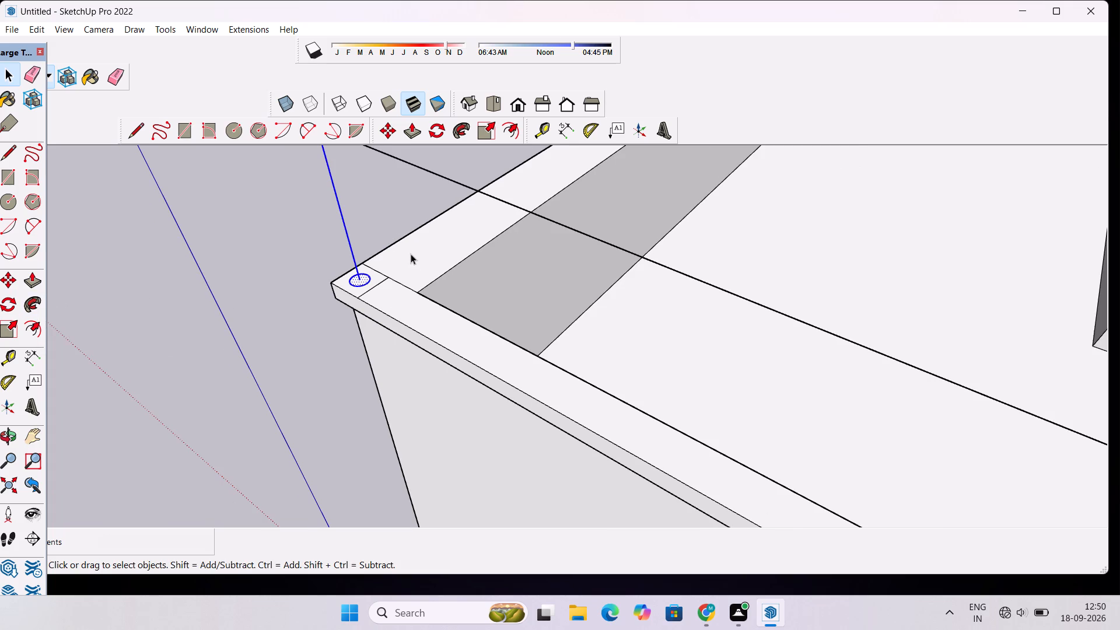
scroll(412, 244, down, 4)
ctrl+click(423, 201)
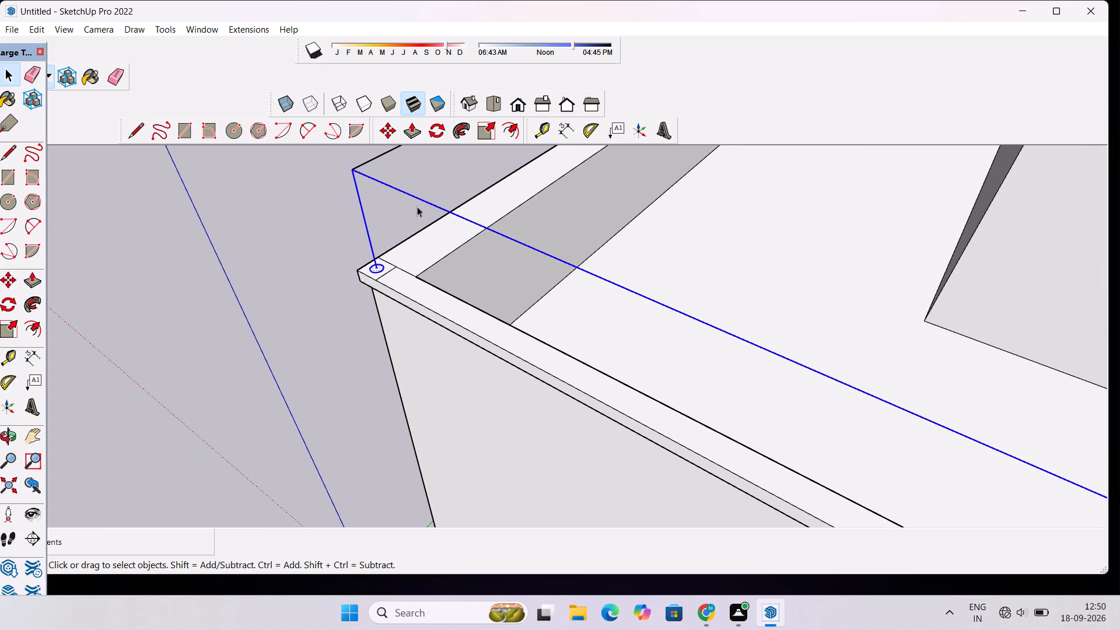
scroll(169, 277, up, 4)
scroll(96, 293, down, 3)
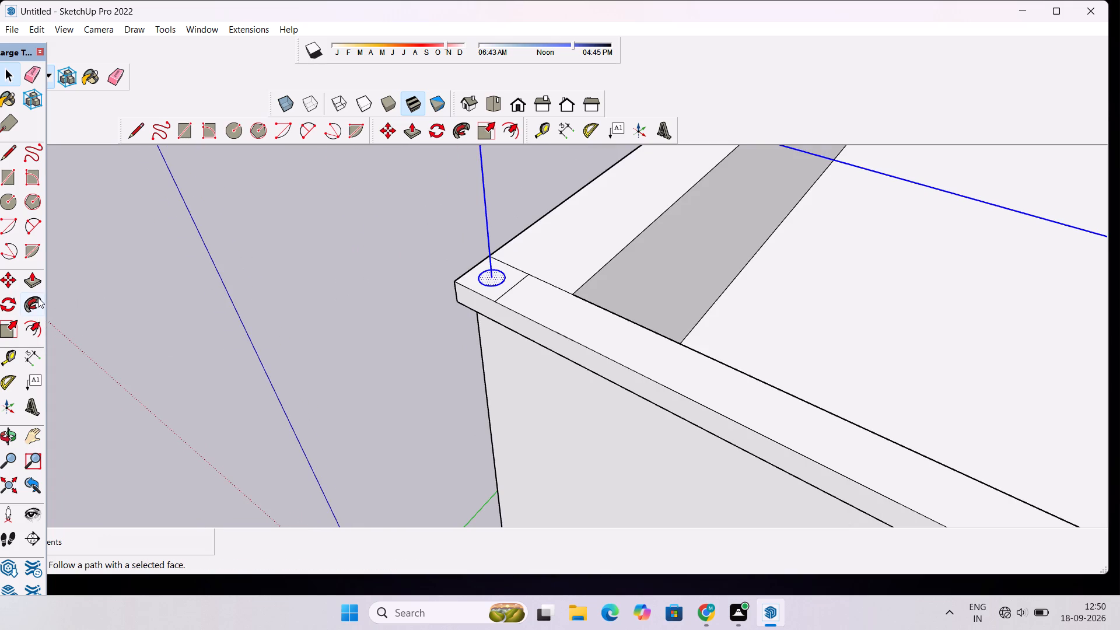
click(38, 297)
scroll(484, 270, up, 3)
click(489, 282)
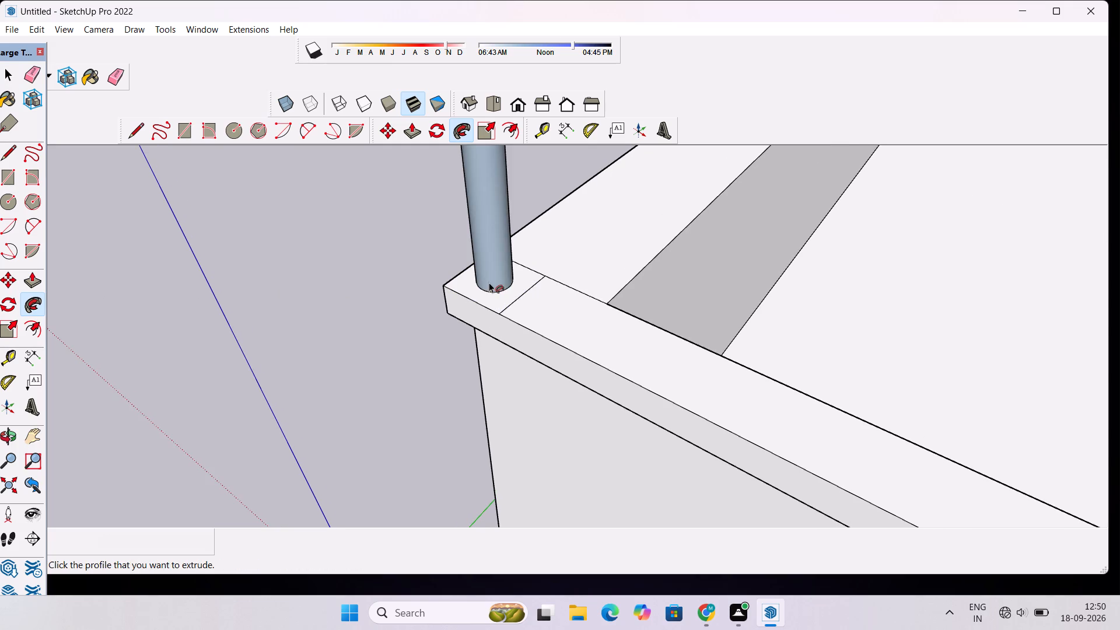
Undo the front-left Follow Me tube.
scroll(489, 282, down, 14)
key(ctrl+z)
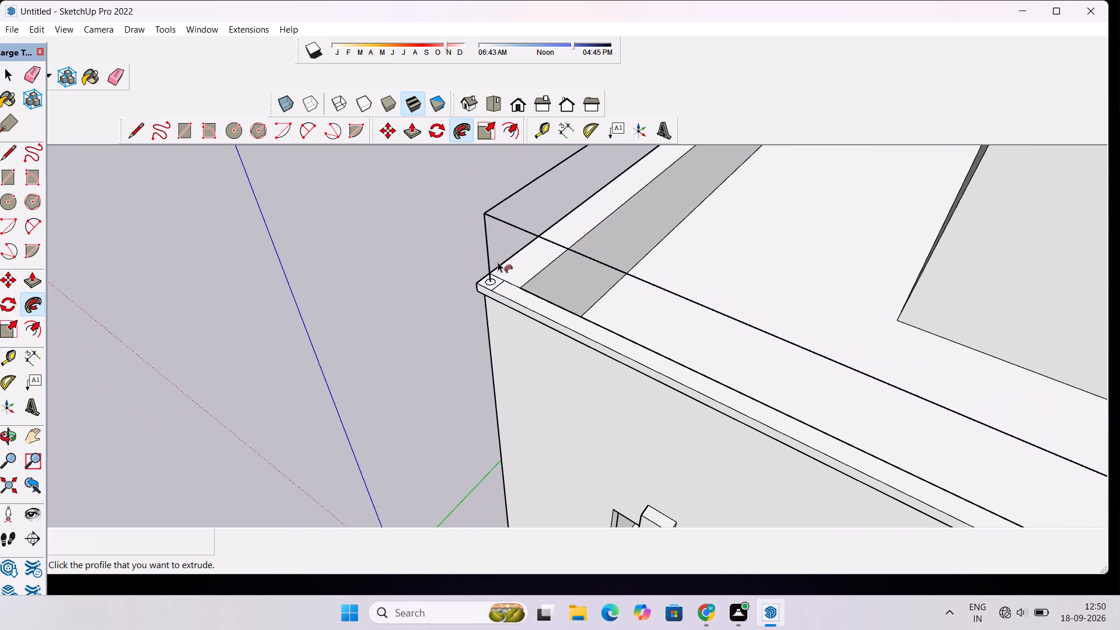
Extrude the front-left corner circle again with Follow Me along its vertical line and the front top railing line.
key(space)
scroll(480, 191, up, 3)
scroll(480, 191, down, 2)
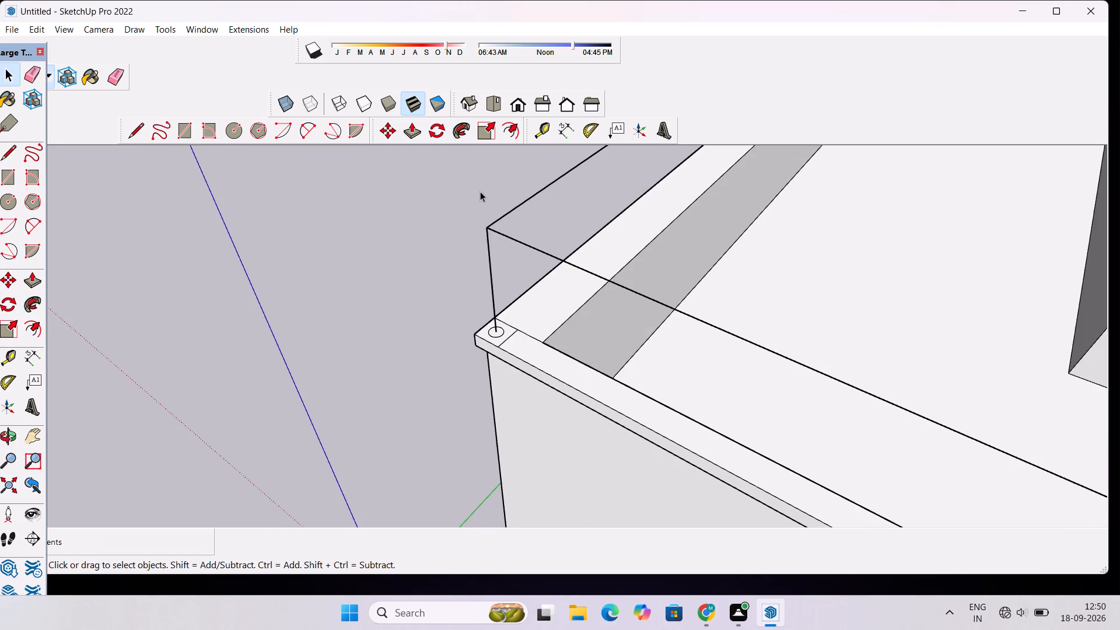
scroll(533, 340, up, 4)
scroll(478, 341, up, 1)
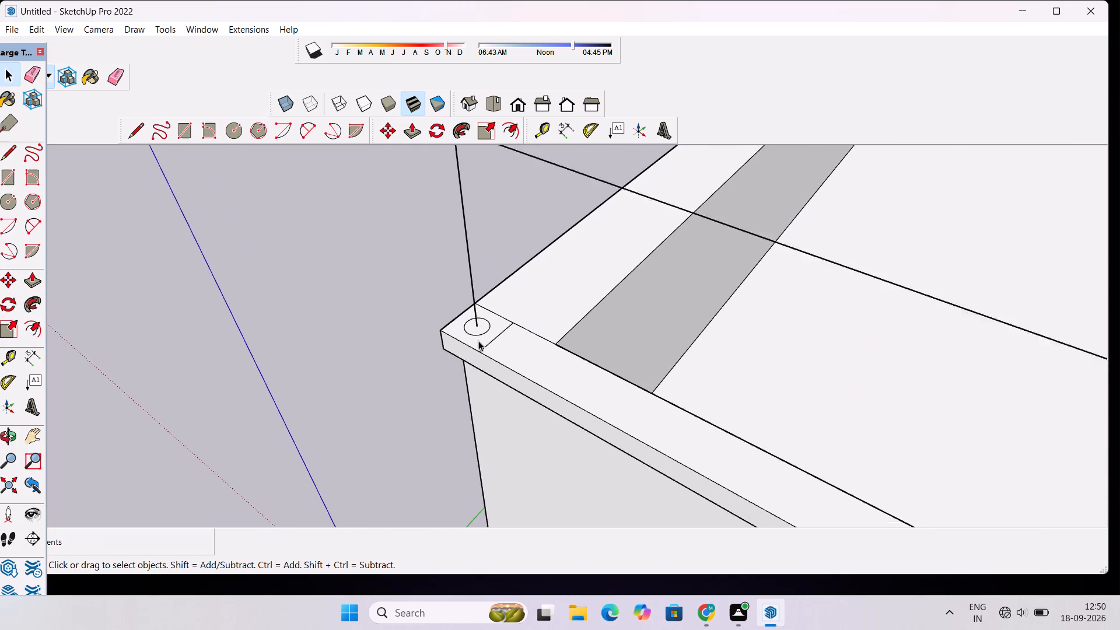
scroll(478, 341, up, 2)
click(484, 325)
click(484, 325)
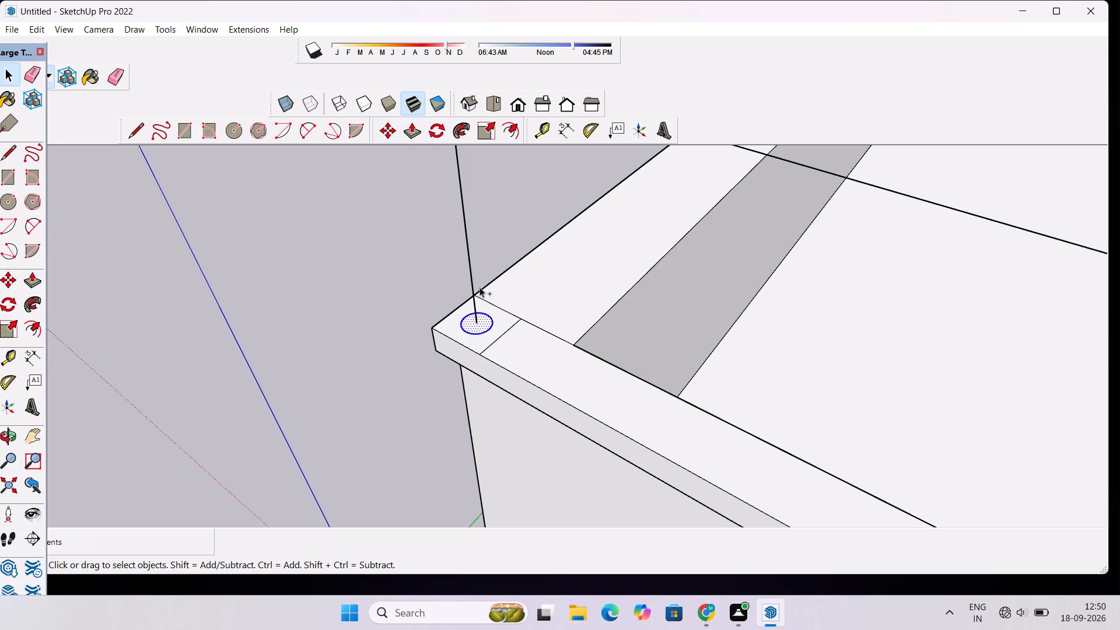
ctrl+click(467, 257)
ctrl+scroll(509, 255, down, 7)
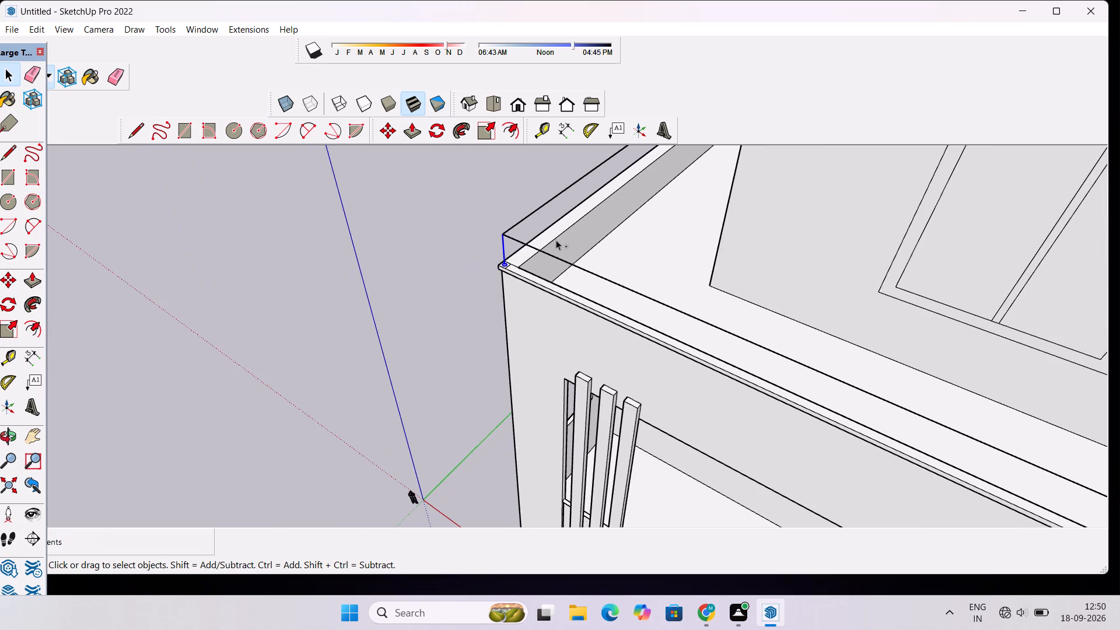
ctrl+scroll(584, 276, up, 4)
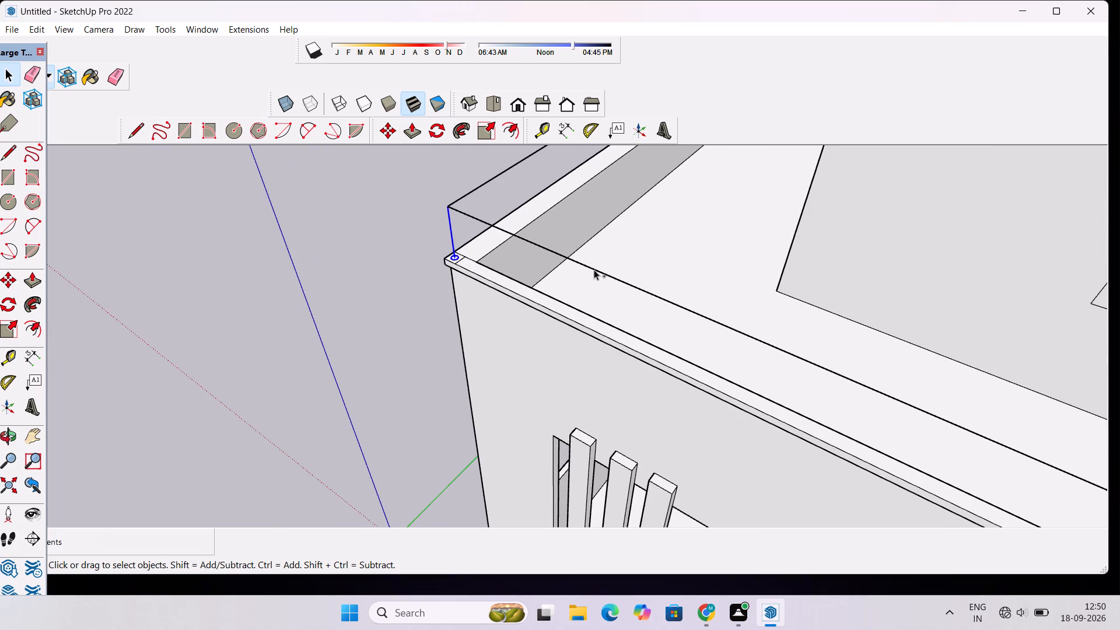
ctrl+click(594, 269)
click(38, 301)
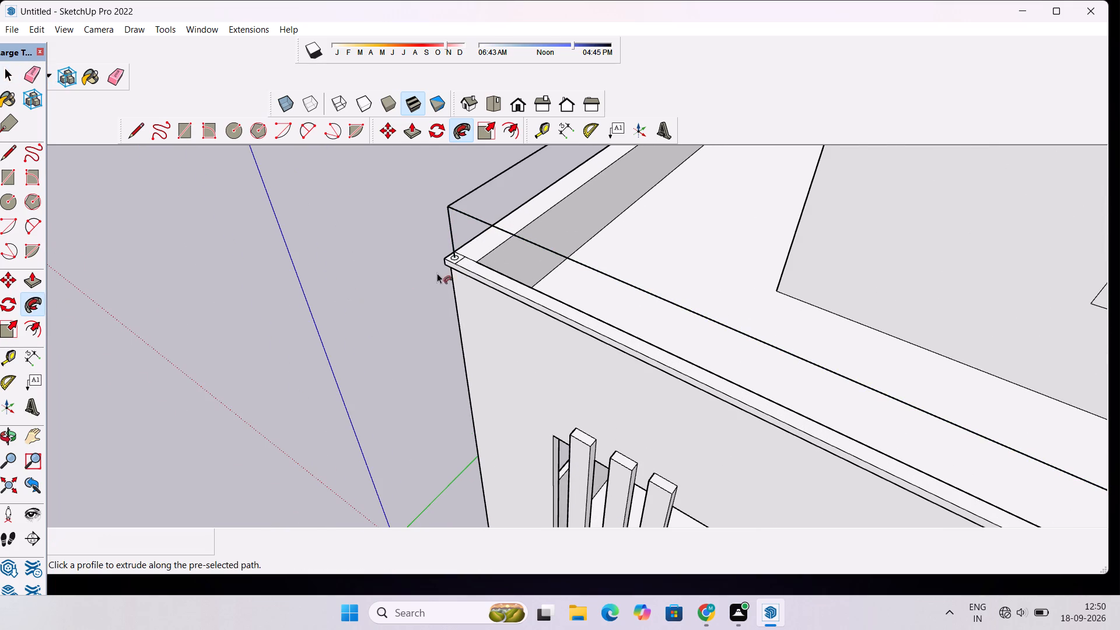
scroll(454, 259, up, 11)
click(458, 256)
scroll(397, 268, down, 2)
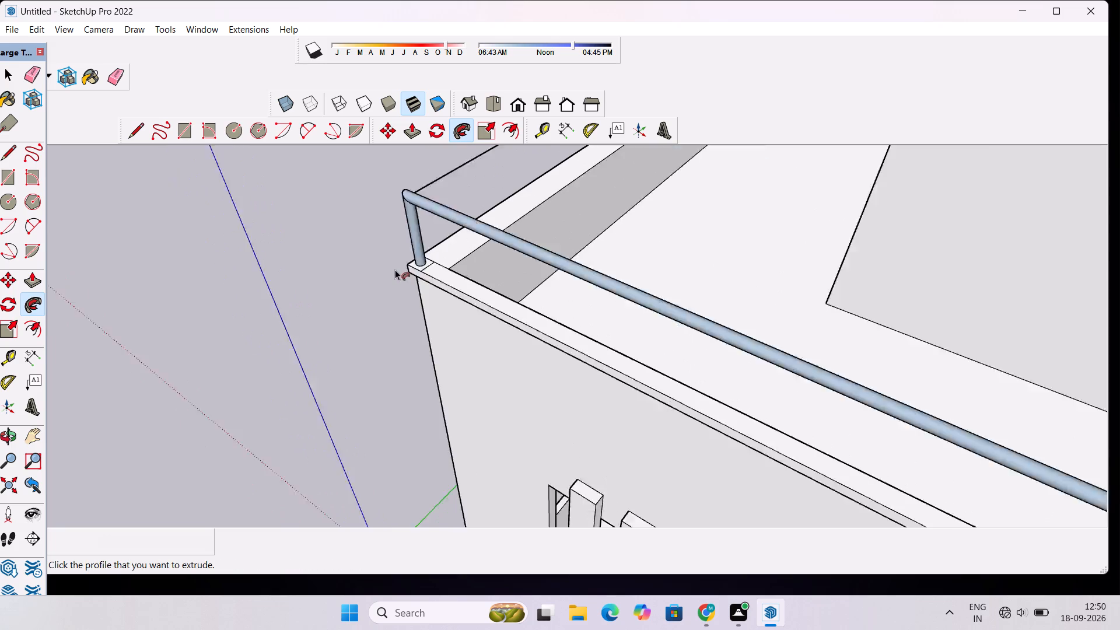
Extrude the front-right corner circle up along its vertical railing line with Follow Me.
scroll(395, 269, down, 14)
scroll(749, 373, up, 6)
scroll(419, 373, up, 4)
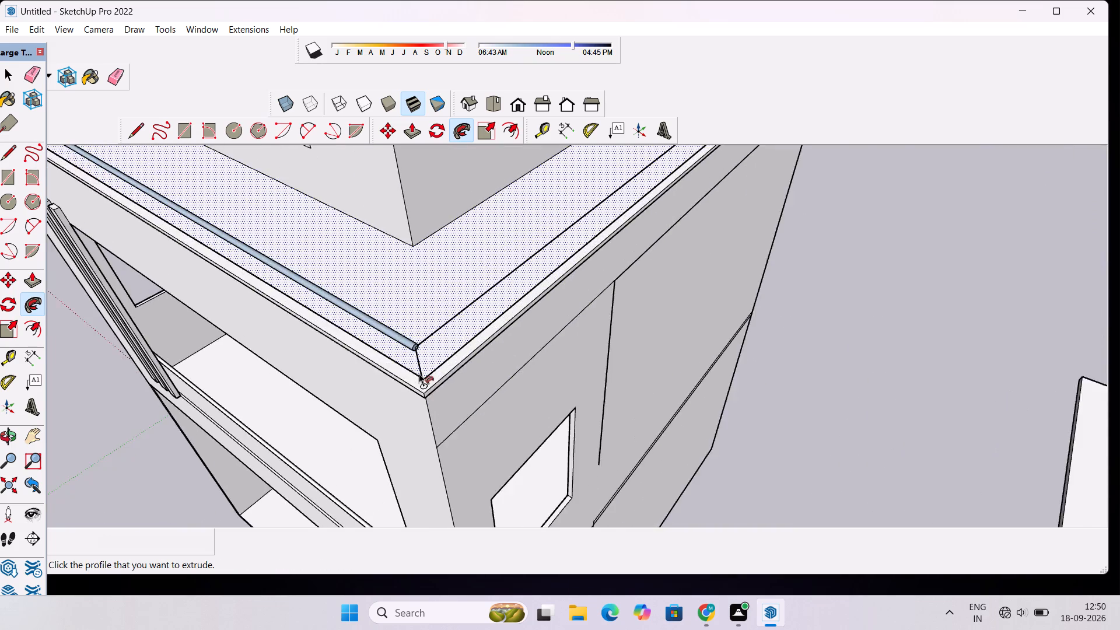
scroll(419, 373, up, 9)
scroll(435, 353, down, 3)
scroll(419, 408, up, 10)
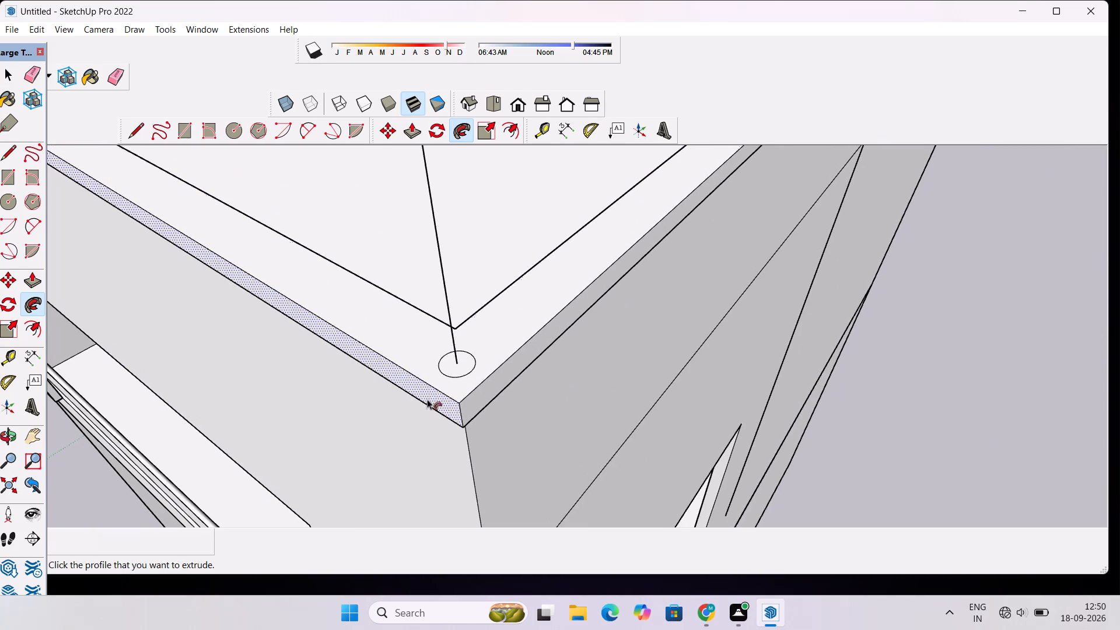
key(space)
double_click(460, 365)
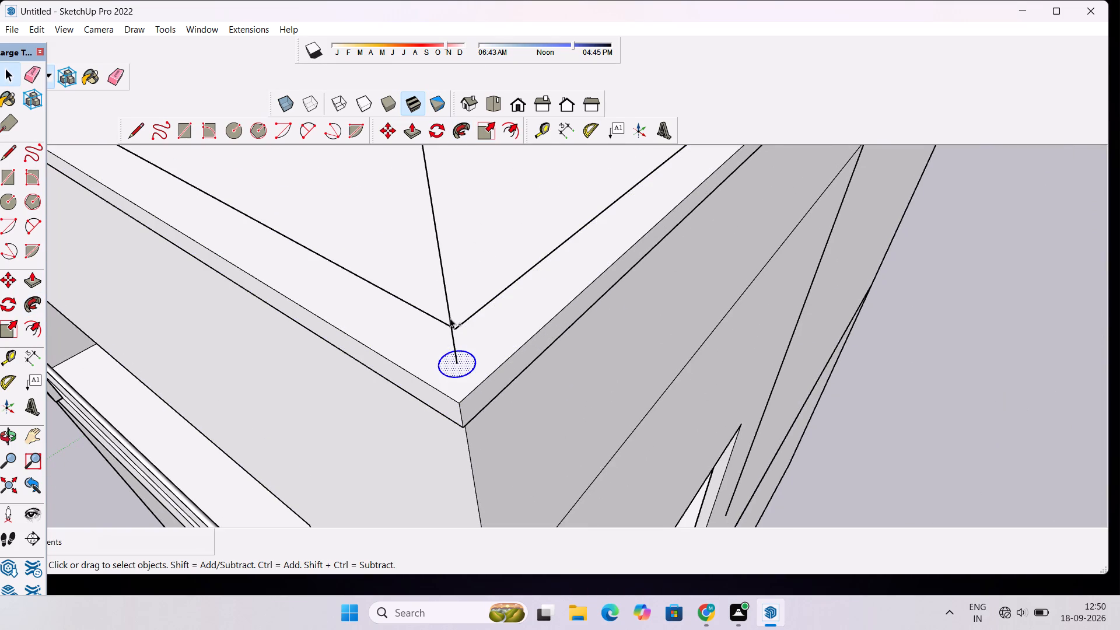
ctrl+click(448, 309)
click(36, 297)
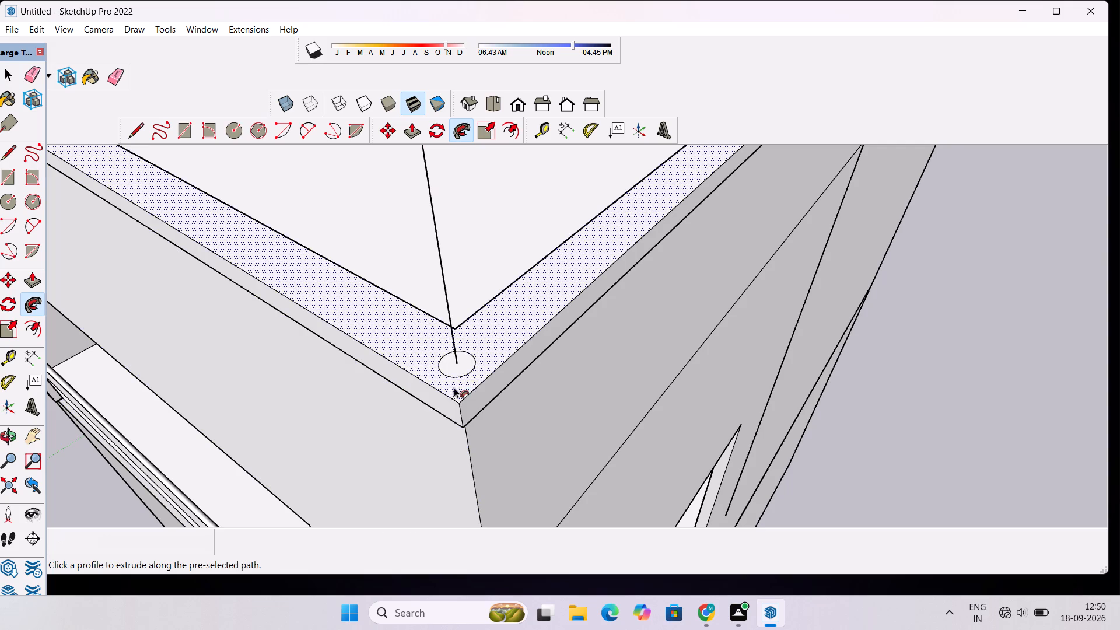
click(465, 368)
scroll(391, 399, down, 14)
scroll(452, 359, down, 7)
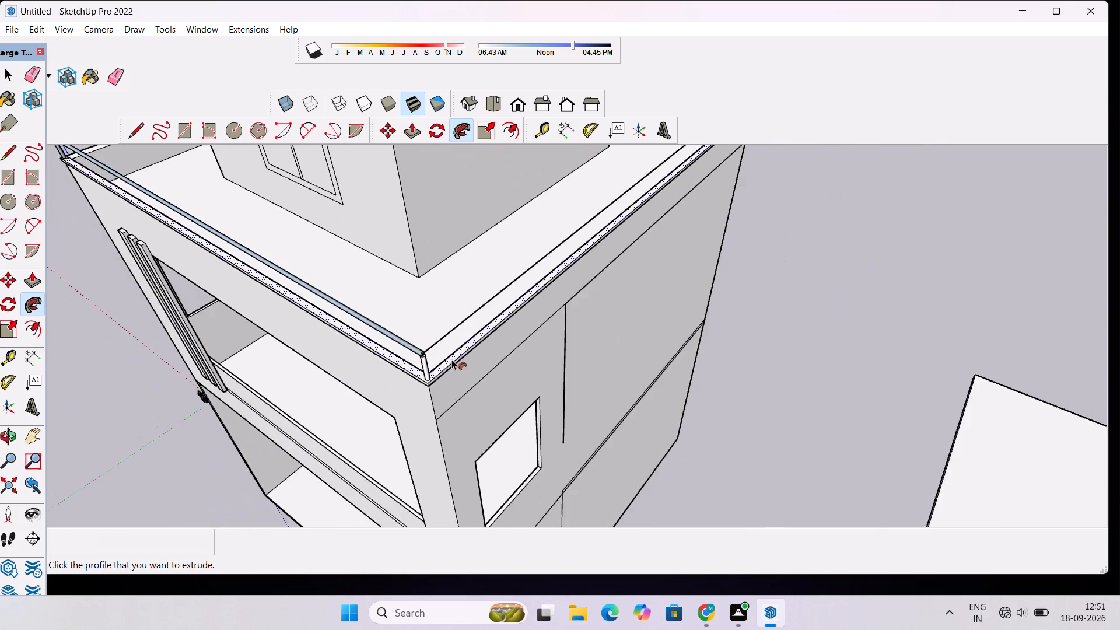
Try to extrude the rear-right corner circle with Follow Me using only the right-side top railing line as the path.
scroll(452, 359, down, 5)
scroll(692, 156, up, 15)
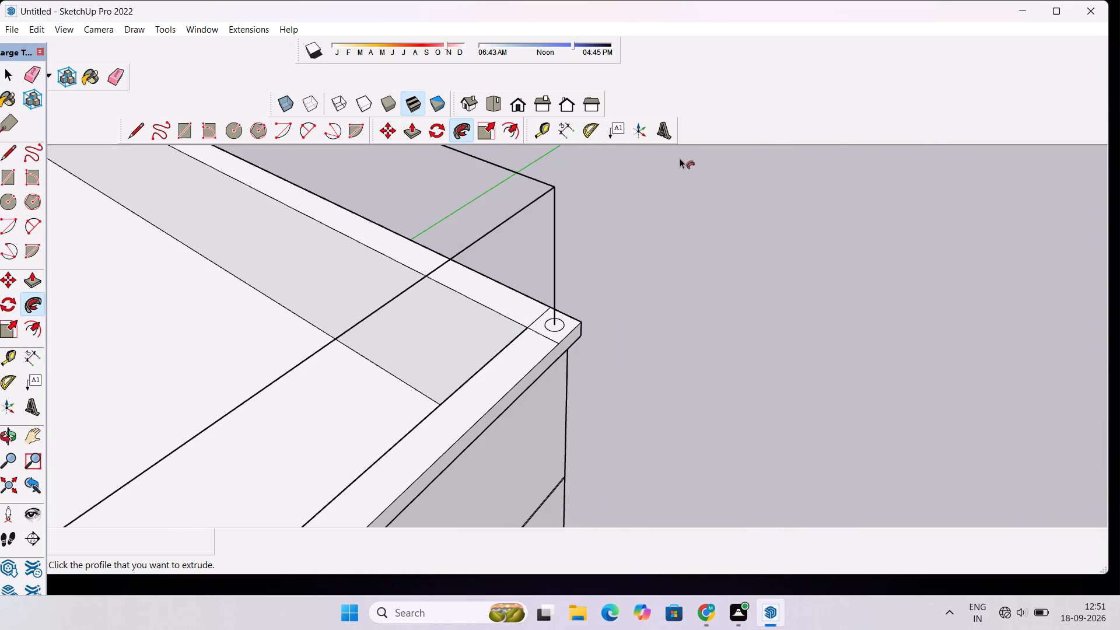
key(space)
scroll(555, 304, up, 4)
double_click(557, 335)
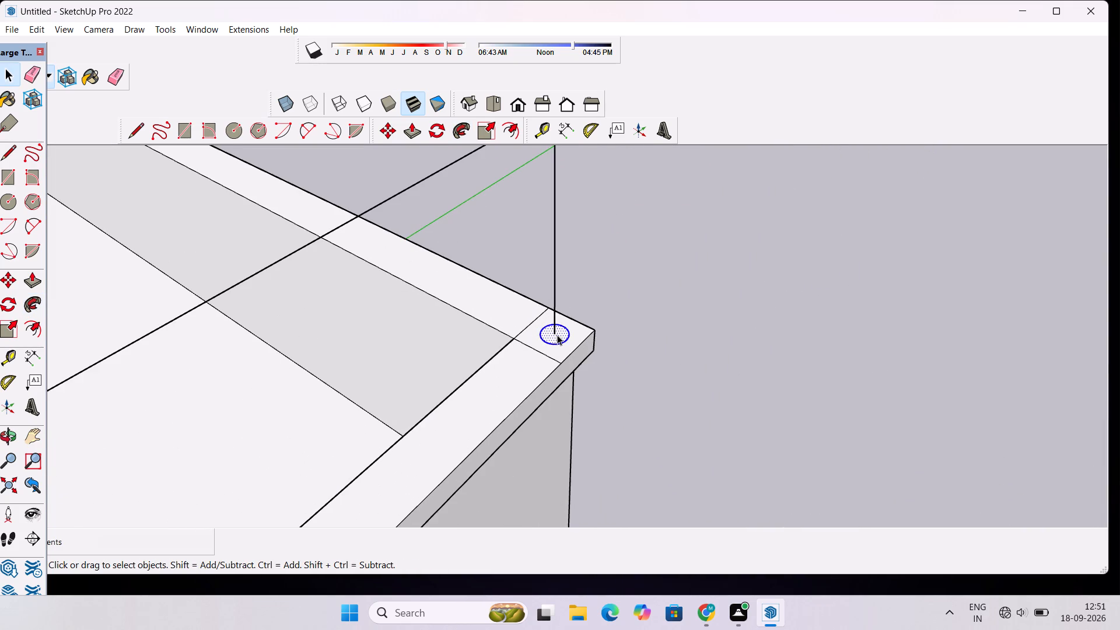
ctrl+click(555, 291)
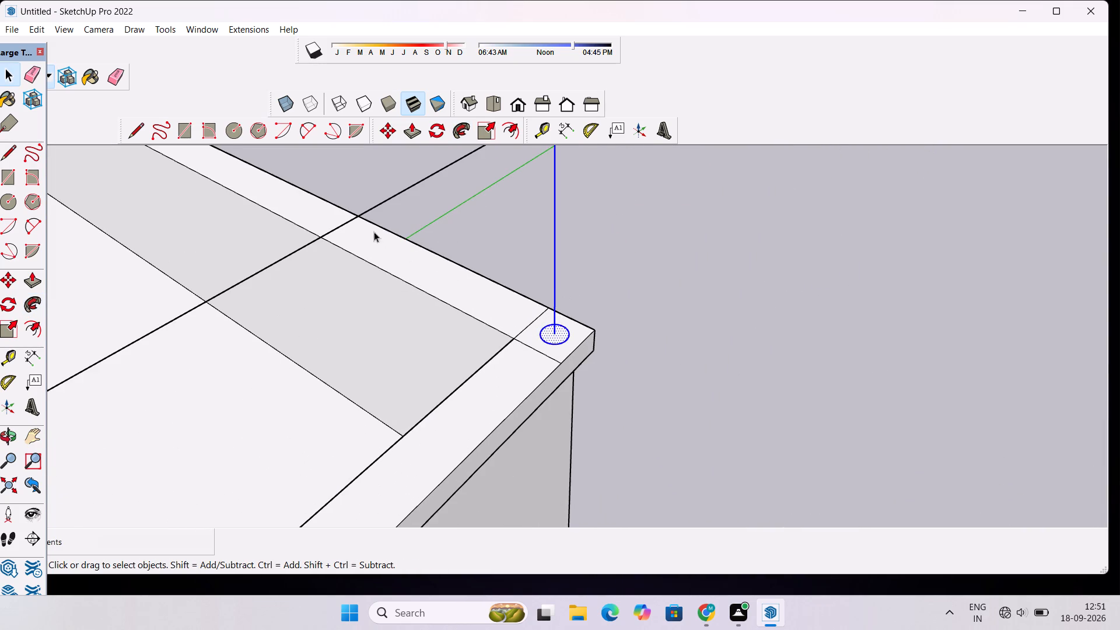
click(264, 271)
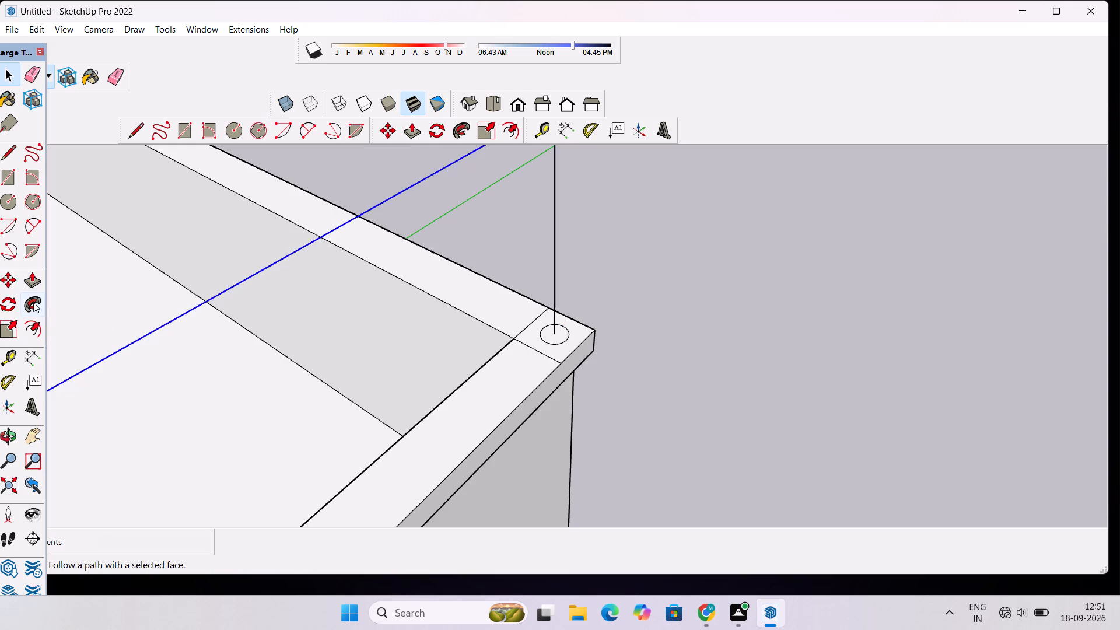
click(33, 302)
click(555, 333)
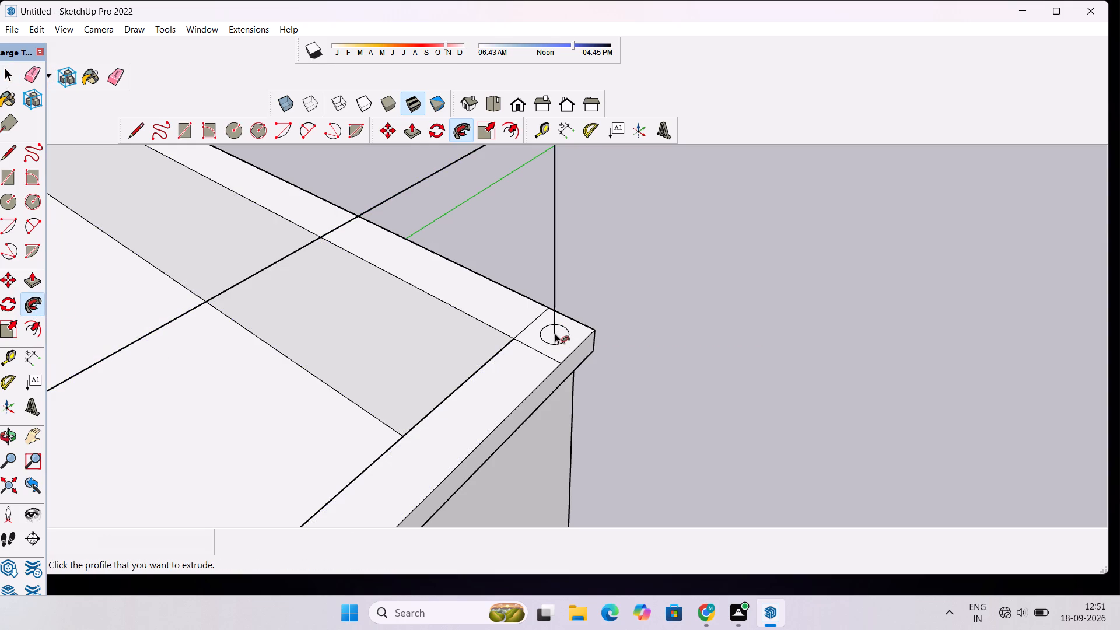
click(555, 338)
Extrude the rear-right corner circle with Follow Me along its vertical line and the right-side top railing line.
key(space)
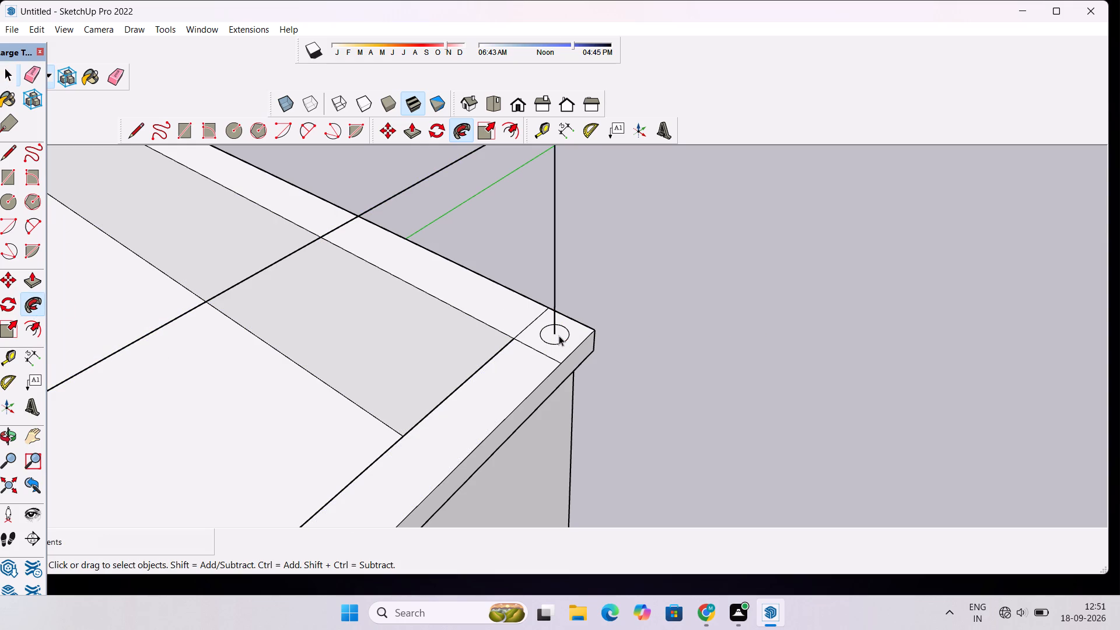
double_click(559, 335)
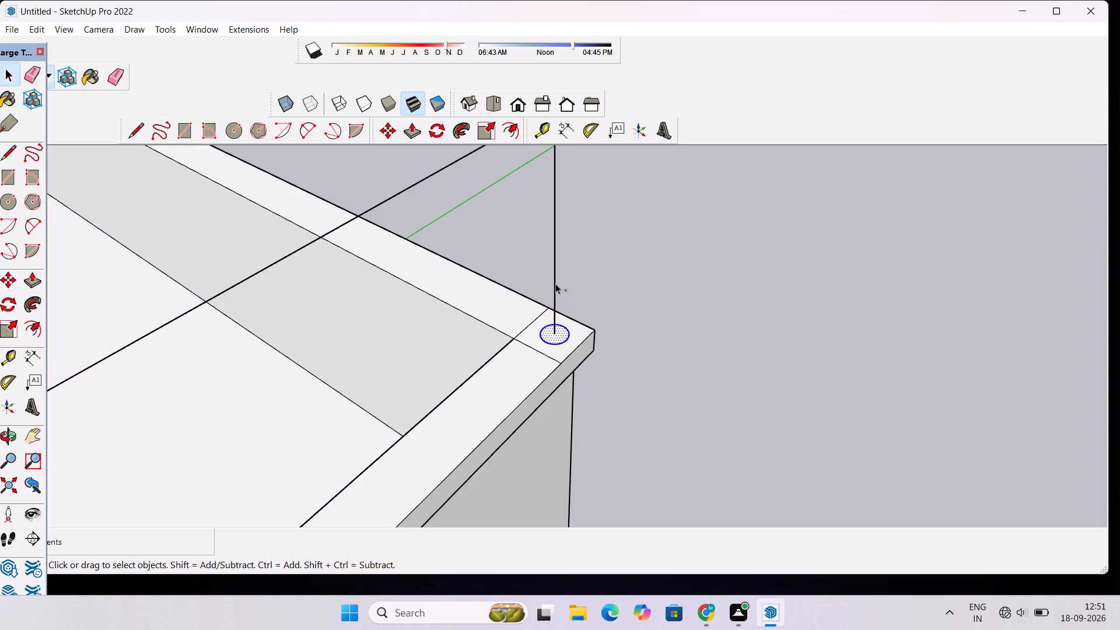
ctrl+click(555, 279)
ctrl+click(407, 189)
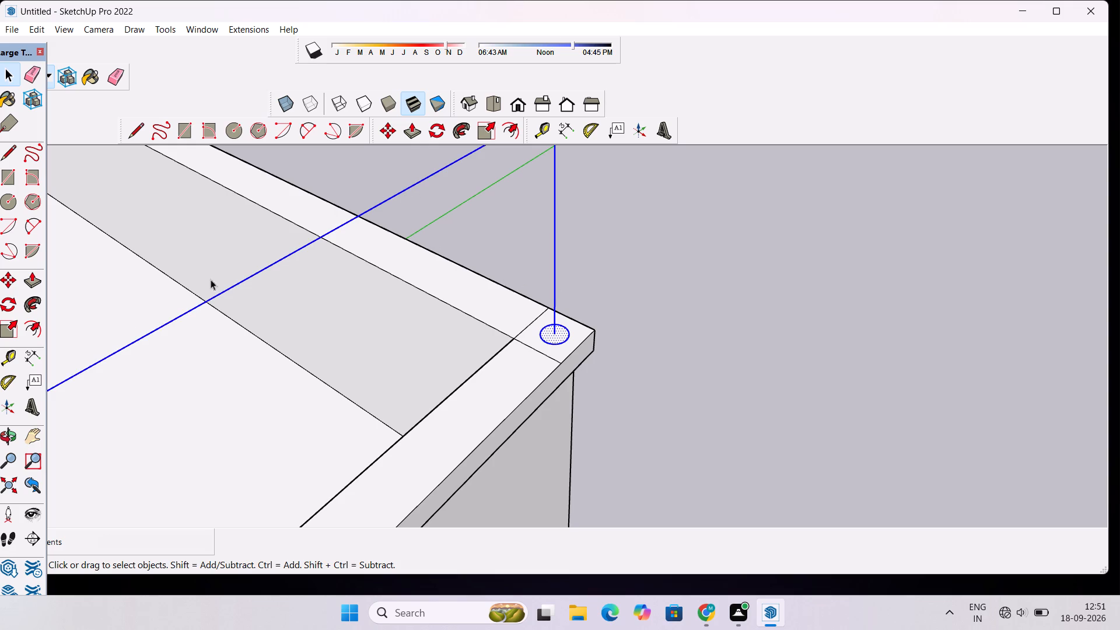
click(40, 301)
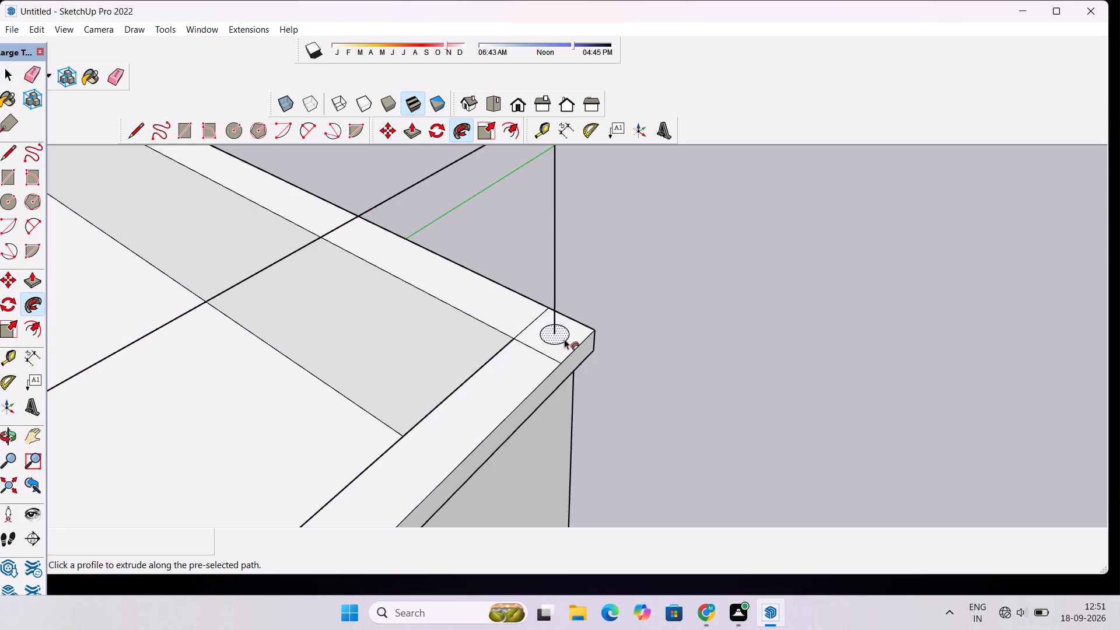
click(563, 335)
scroll(563, 335, down, 20)
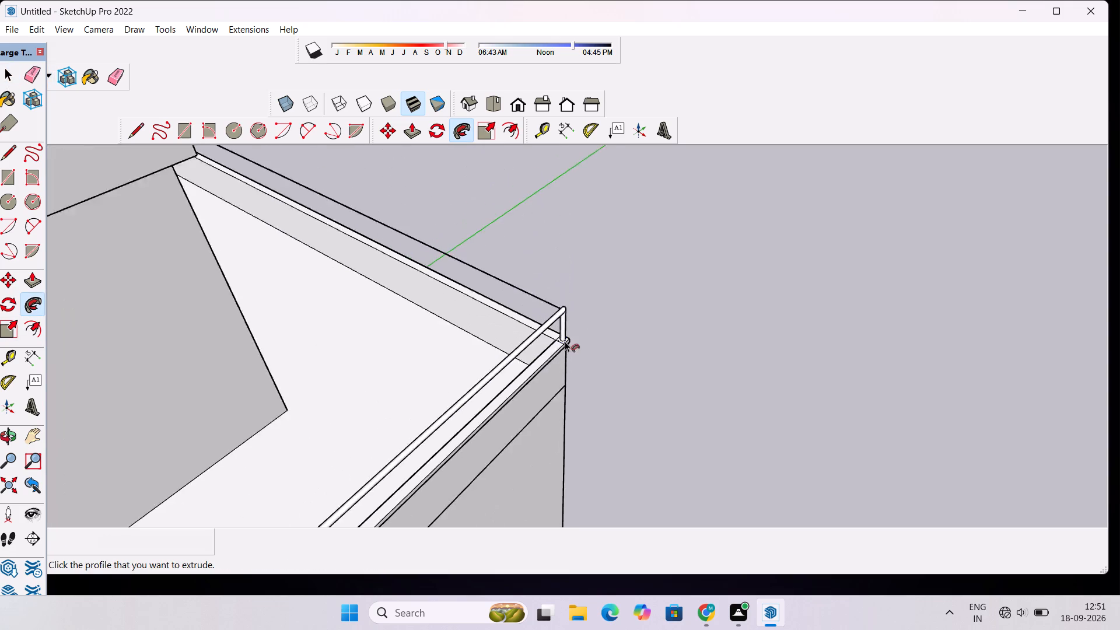
scroll(565, 341, down, 12)
Delete the tube surface along the front top railing.
scroll(394, 503, up, 6)
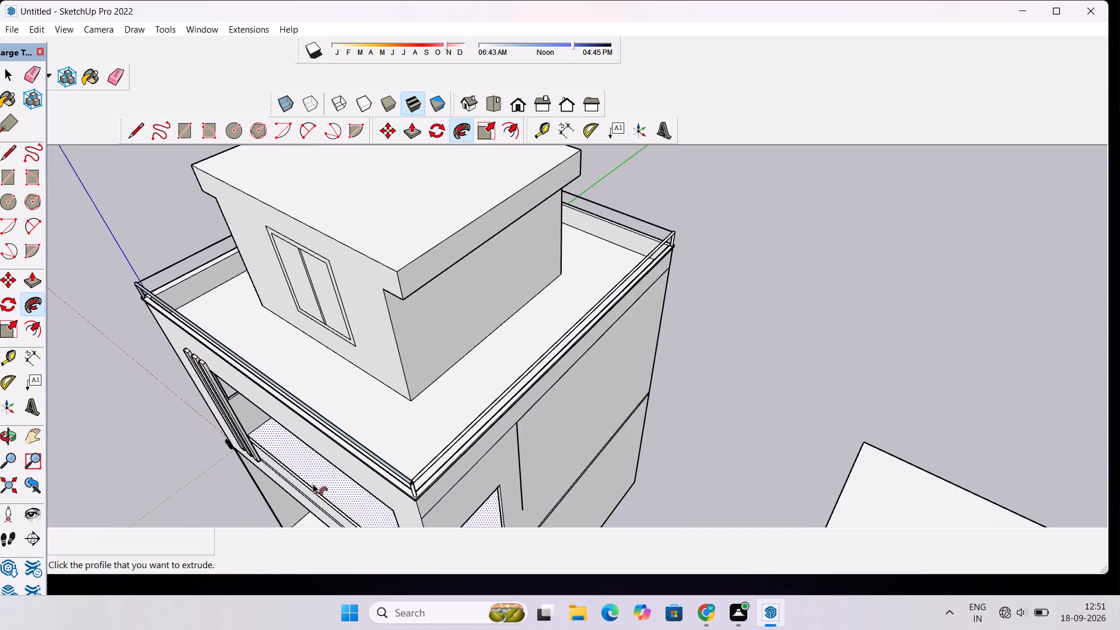
scroll(257, 432, up, 5)
key(space)
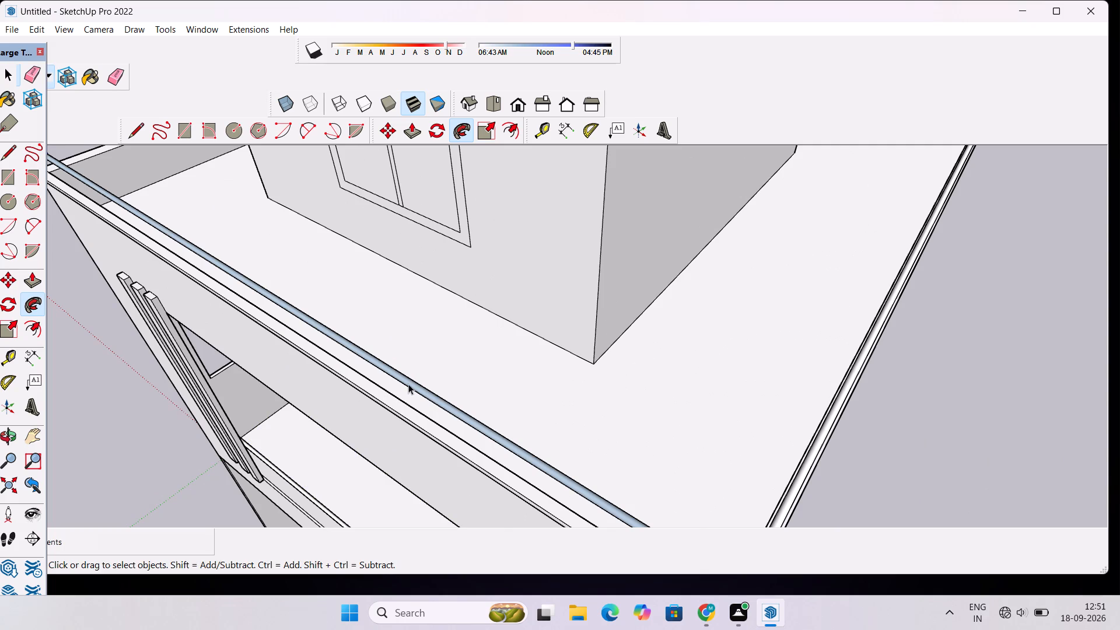
click(408, 384)
key(Delete)
scroll(472, 363, down, 9)
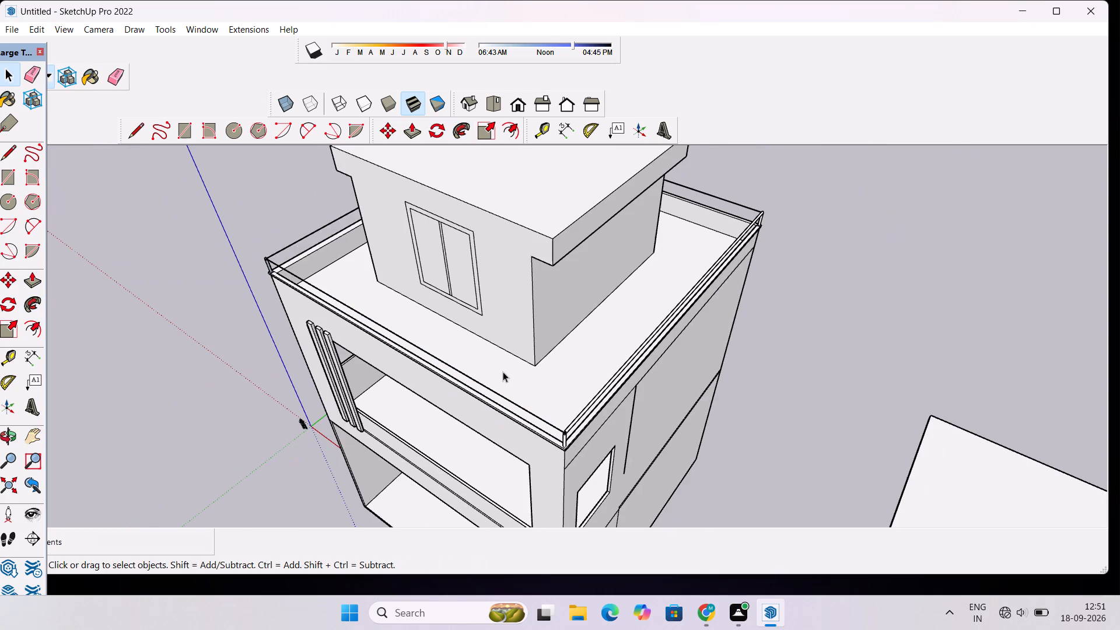
Delete the vertical tube surface at the front-left corner of the railing.
scroll(274, 268, up, 7)
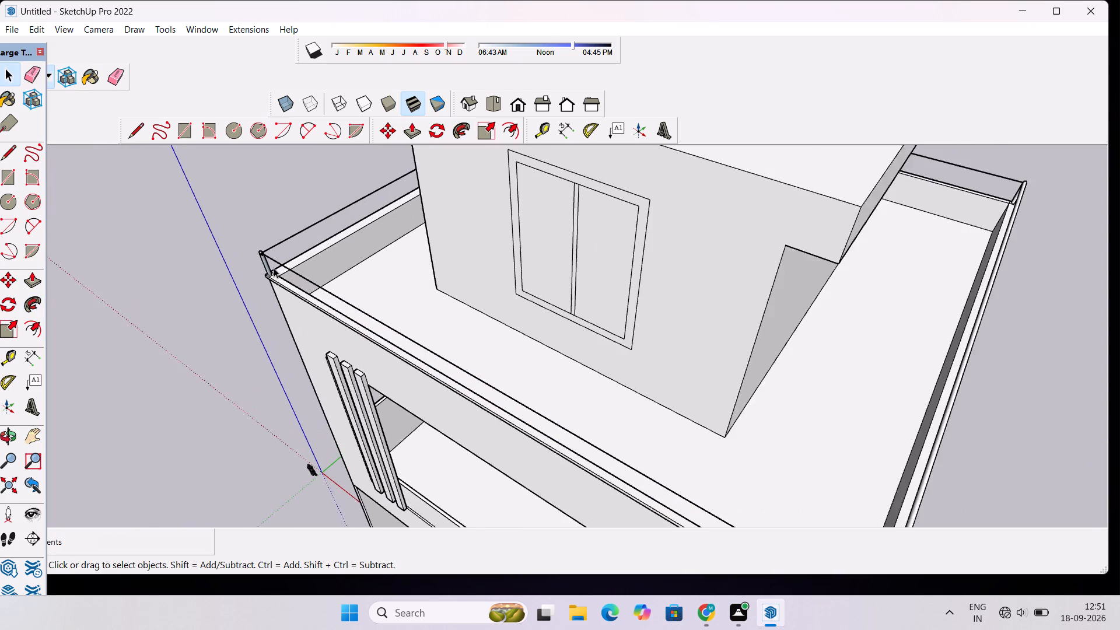
scroll(274, 268, up, 7)
click(243, 251)
scroll(233, 215, up, 5)
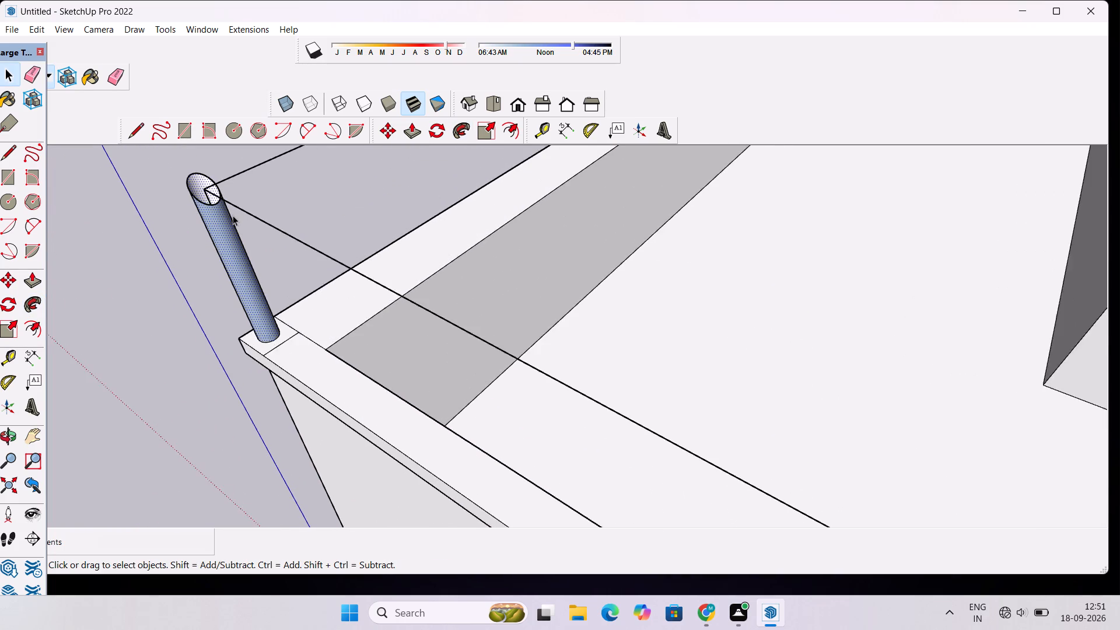
scroll(198, 192, up, 5)
key(Delete)
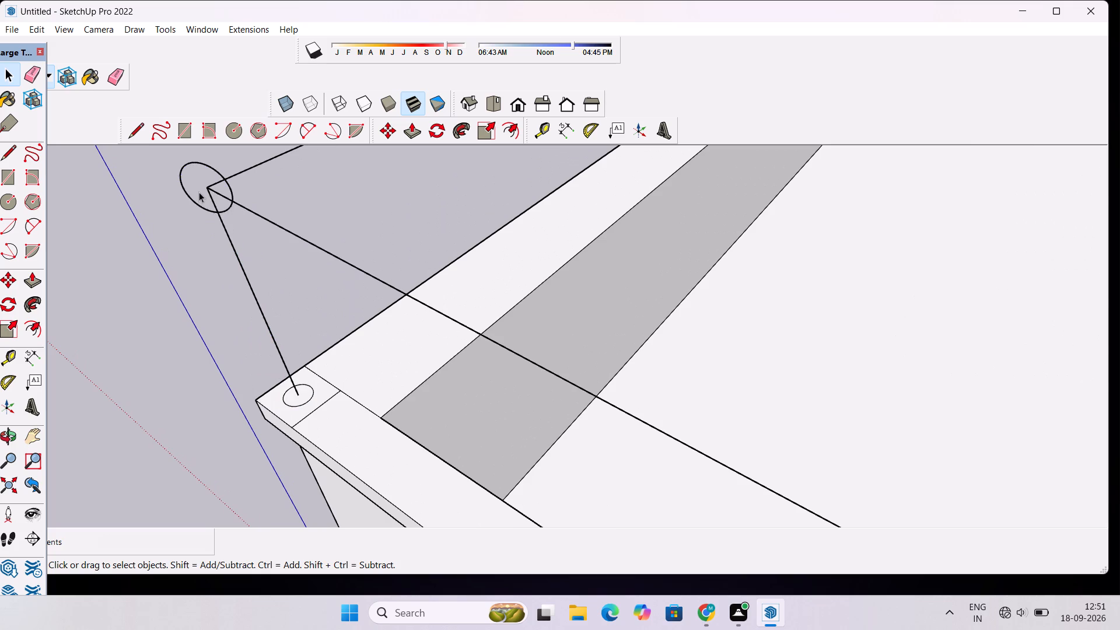
Erase segments of the leftover circle outline at the top of the front-left vertical railing line.
drag(204, 160, 176, 174)
key(Delete)
scroll(184, 186, up, 3)
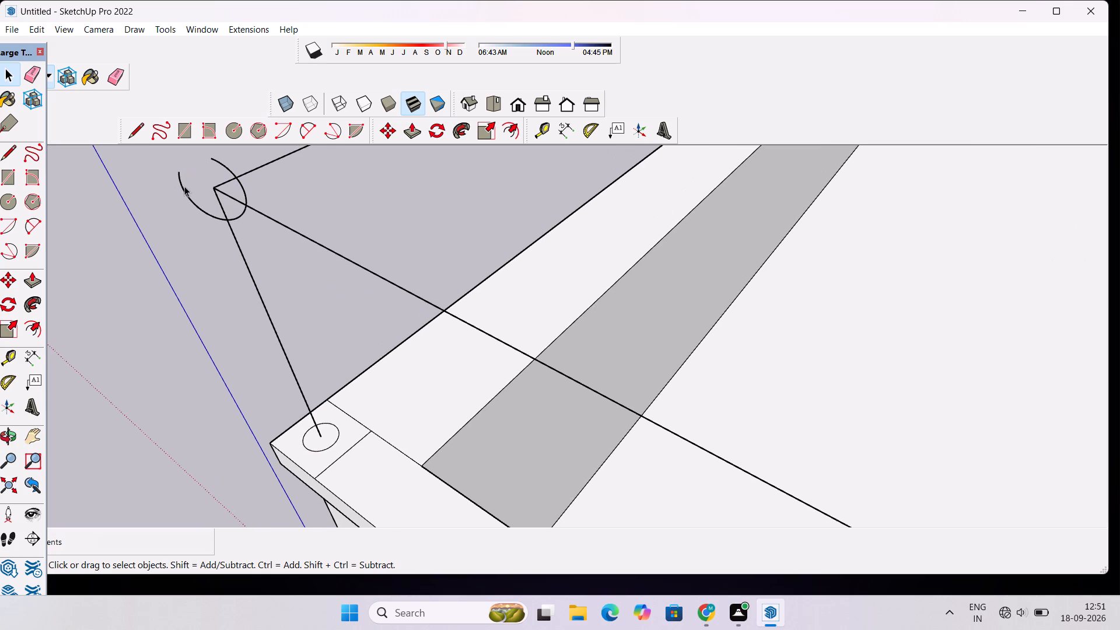
key(e)
drag(184, 171, 201, 204)
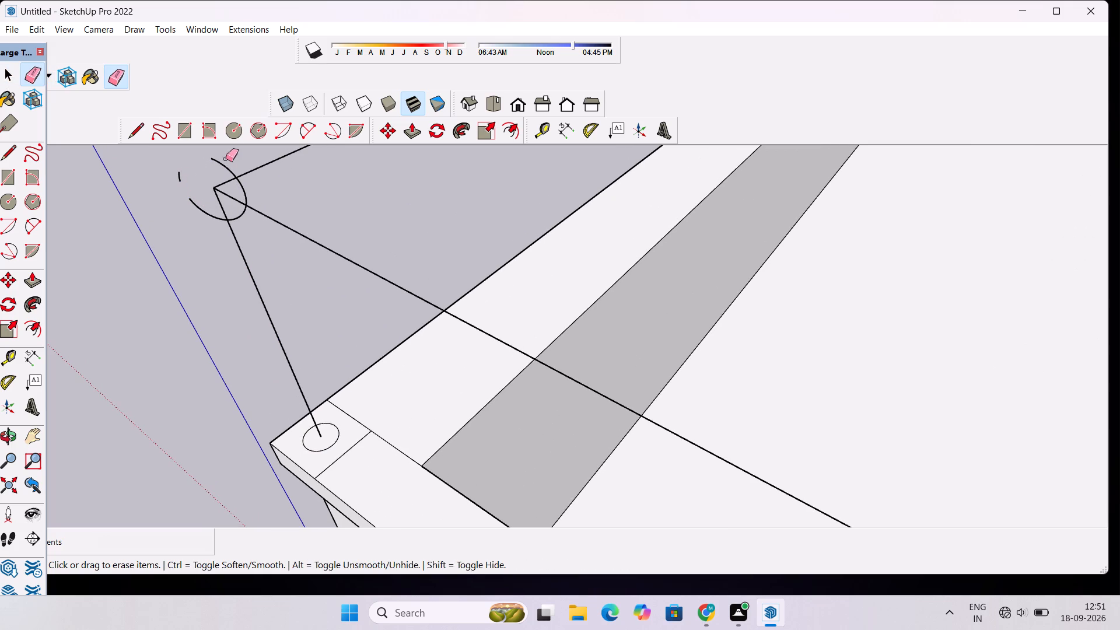
drag(226, 151, 222, 162)
scroll(222, 162, up, 4)
scroll(222, 162, down, 4)
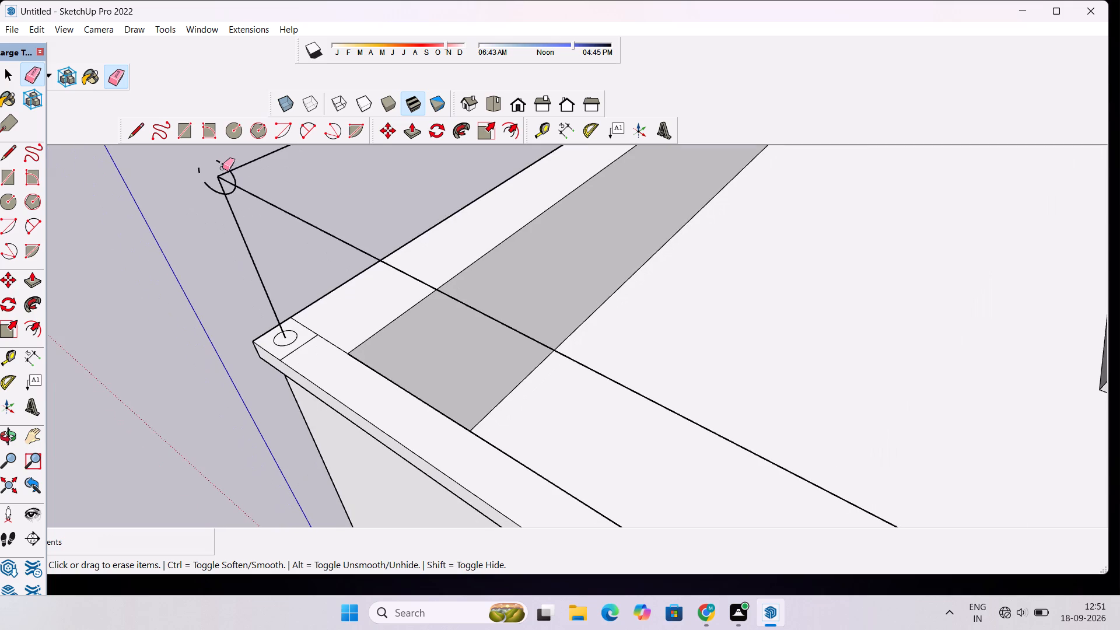
key(space)
scroll(230, 180, up, 4)
scroll(230, 180, down, 2)
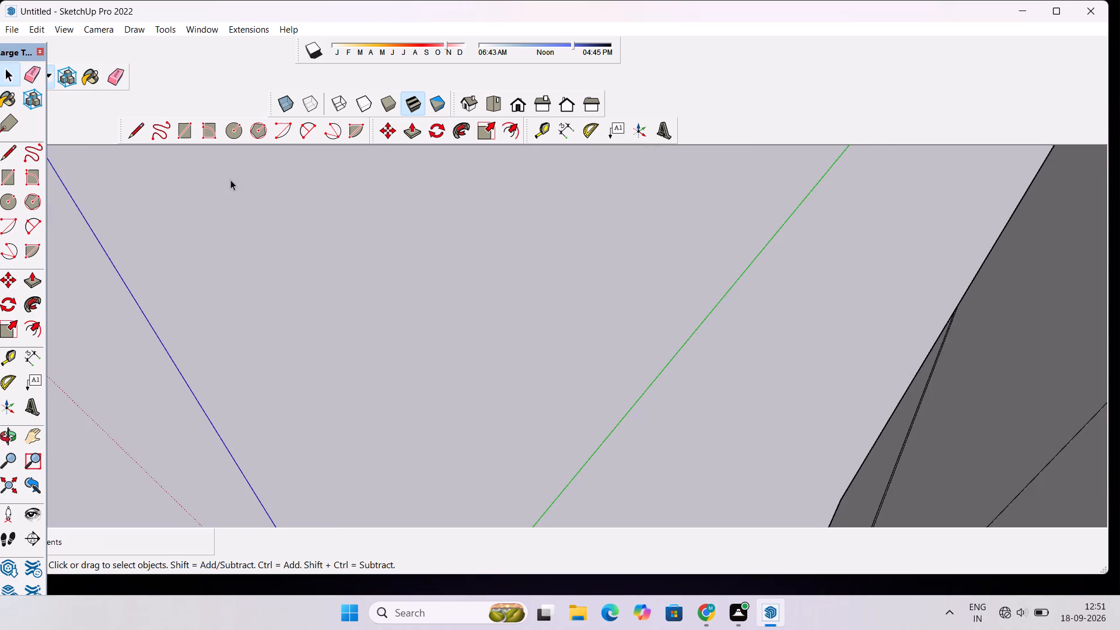
scroll(227, 212, down, 3)
drag(226, 282, 230, 294)
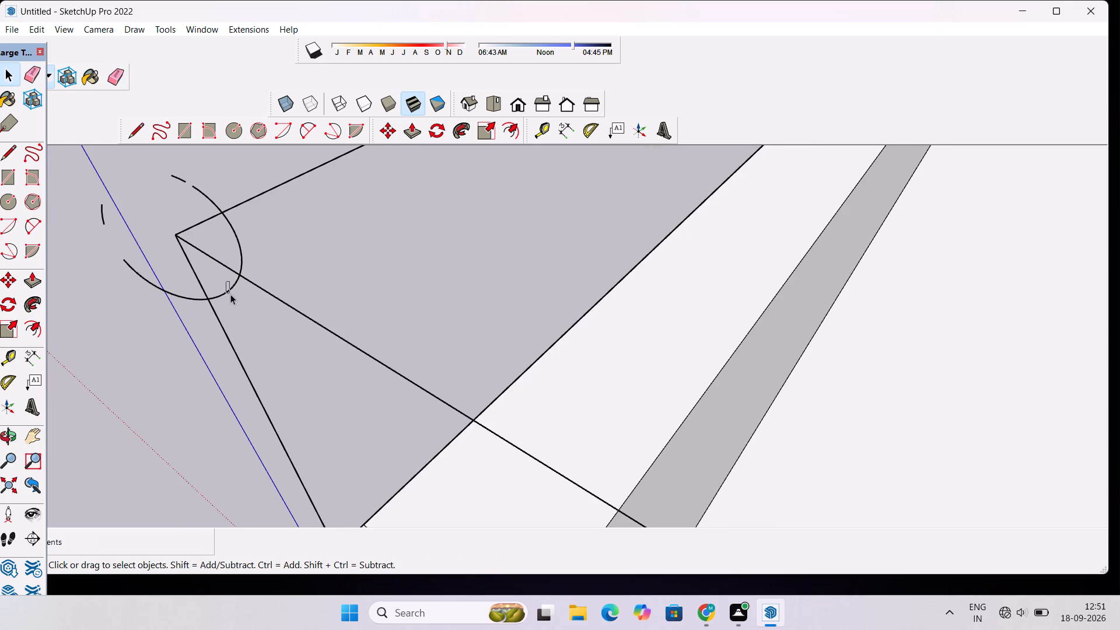
drag(230, 294, 232, 297)
drag(237, 311, 220, 286)
key(Delete)
drag(254, 219, 241, 237)
drag(241, 237, 233, 248)
key(Delete)
Extrude the rear-left corner circle with Follow Me along its vertical line and the left-side top railing line.
key(o)
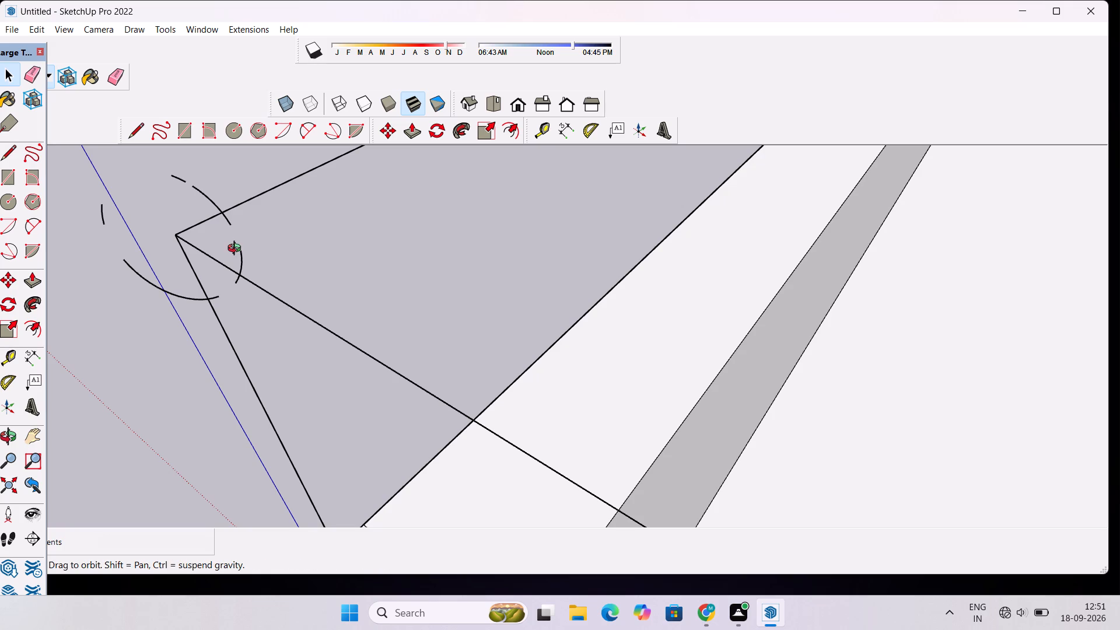
scroll(237, 250, down, 16)
drag(370, 276, 253, 289)
scroll(252, 288, down, 14)
drag(568, 268, 308, 314)
scroll(682, 187, up, 15)
drag(661, 262, 573, 281)
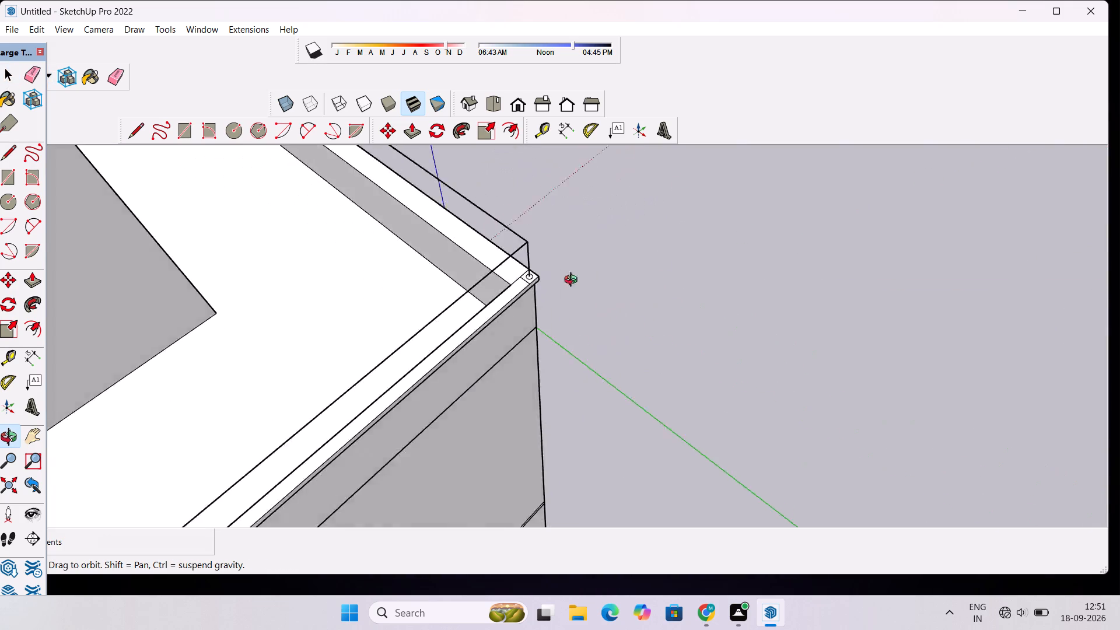
drag(573, 281, 514, 280)
scroll(447, 223, down, 6)
shift+drag(443, 229, 469, 318)
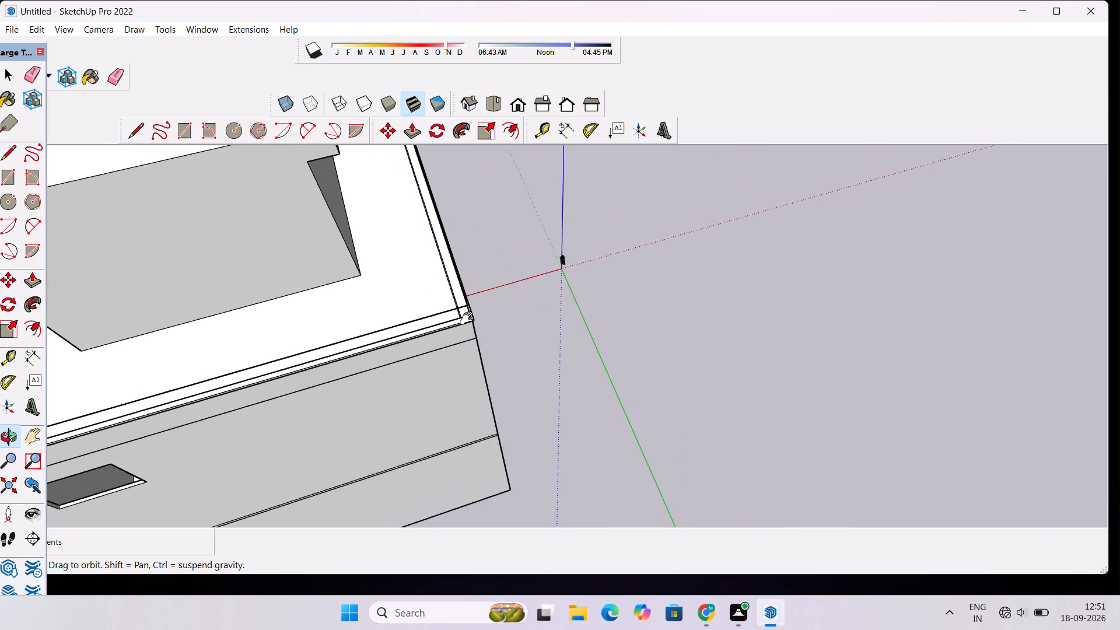
shift+drag(469, 318, 469, 325)
scroll(466, 340, up, 4)
drag(466, 342, 450, 316)
scroll(449, 310, up, 3)
drag(462, 293, 482, 383)
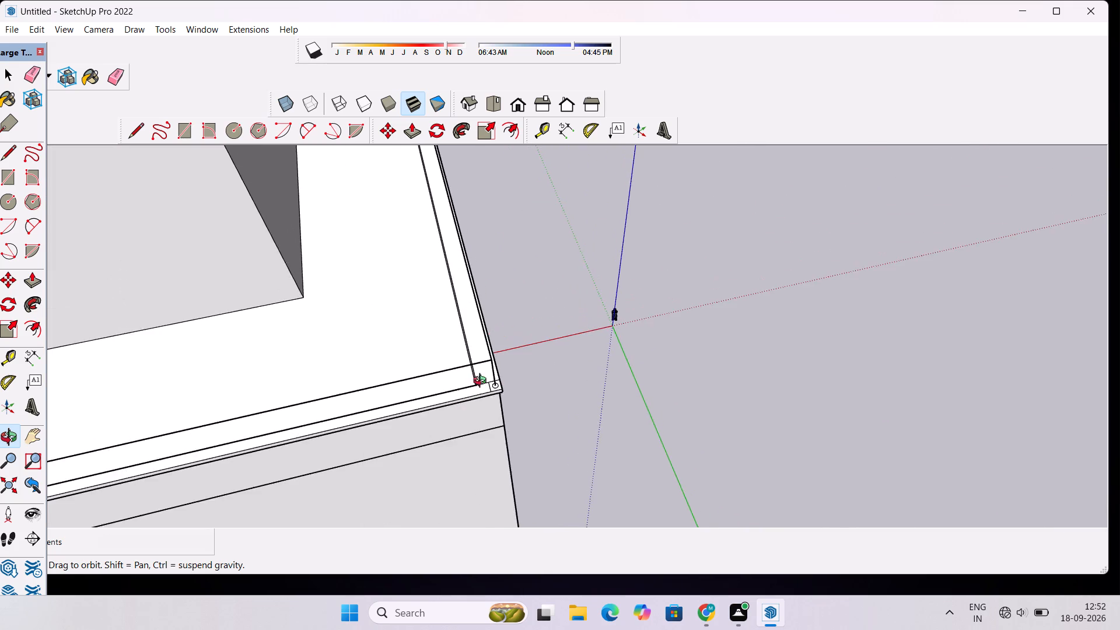
scroll(481, 374, down, 6)
shift+drag(489, 353, 494, 398)
scroll(488, 376, down, 7)
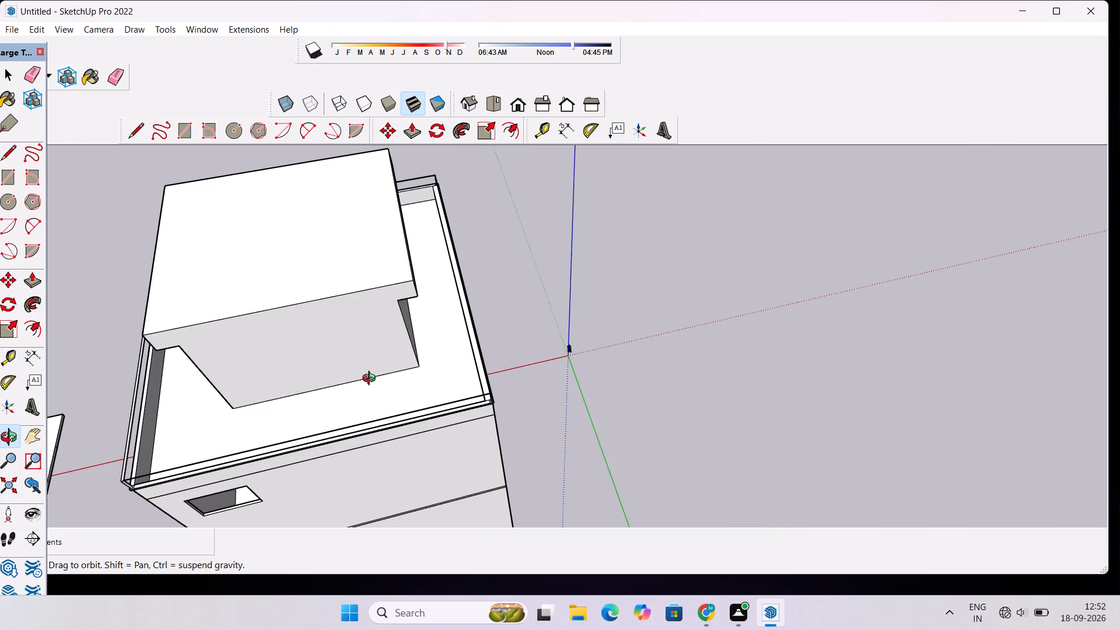
scroll(380, 372, down, 4)
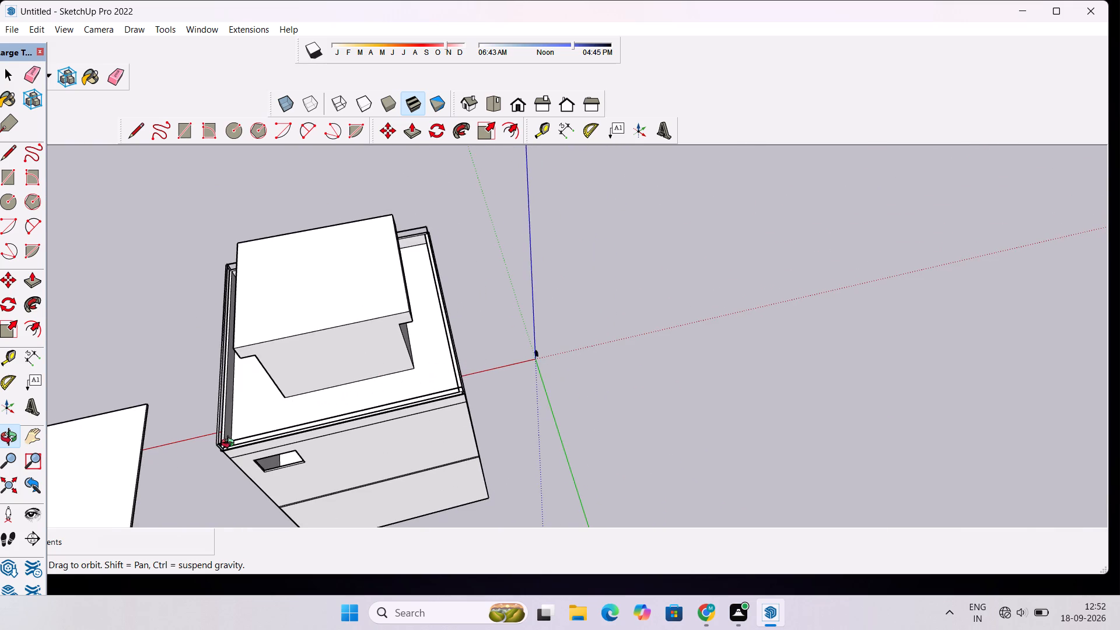
scroll(230, 444, up, 10)
scroll(232, 428, down, 5)
drag(190, 414, 434, 320)
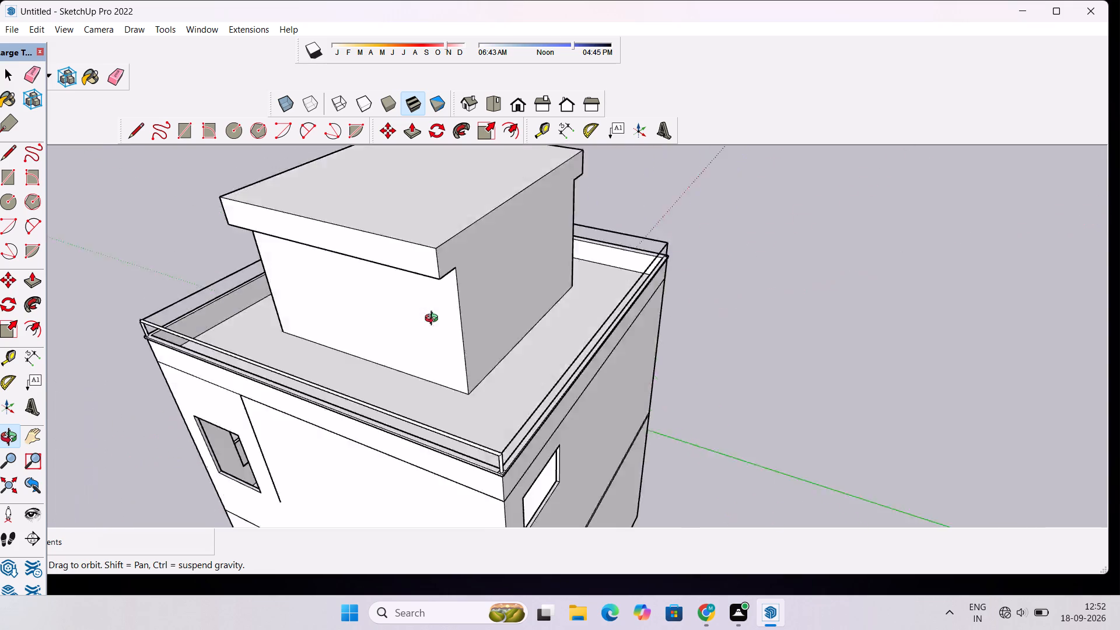
drag(434, 320, 415, 388)
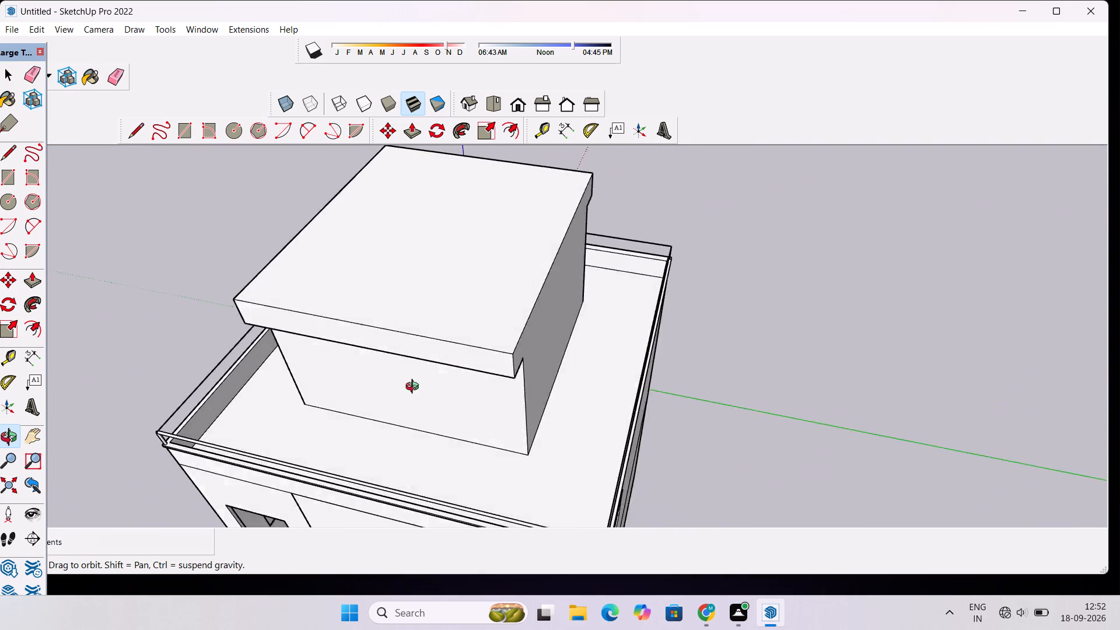
drag(415, 388, 326, 393)
drag(717, 369, 480, 383)
scroll(580, 335, up, 2)
scroll(580, 335, down, 2)
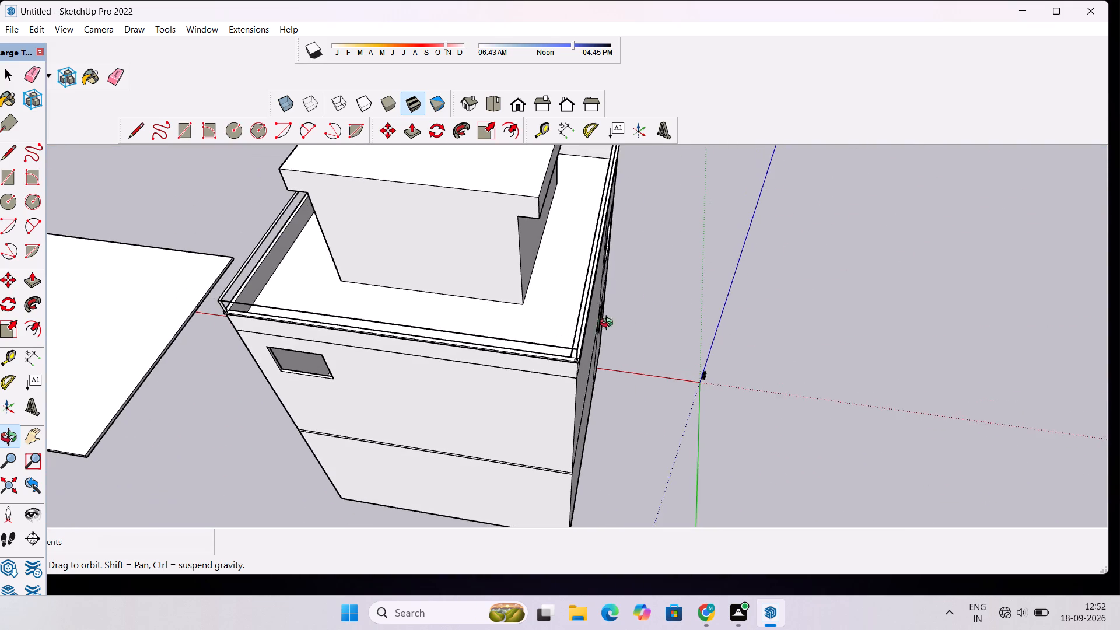
shift+drag(611, 324, 526, 395)
scroll(526, 395, down, 5)
scroll(481, 397, up, 10)
shift+drag(471, 421, 484, 331)
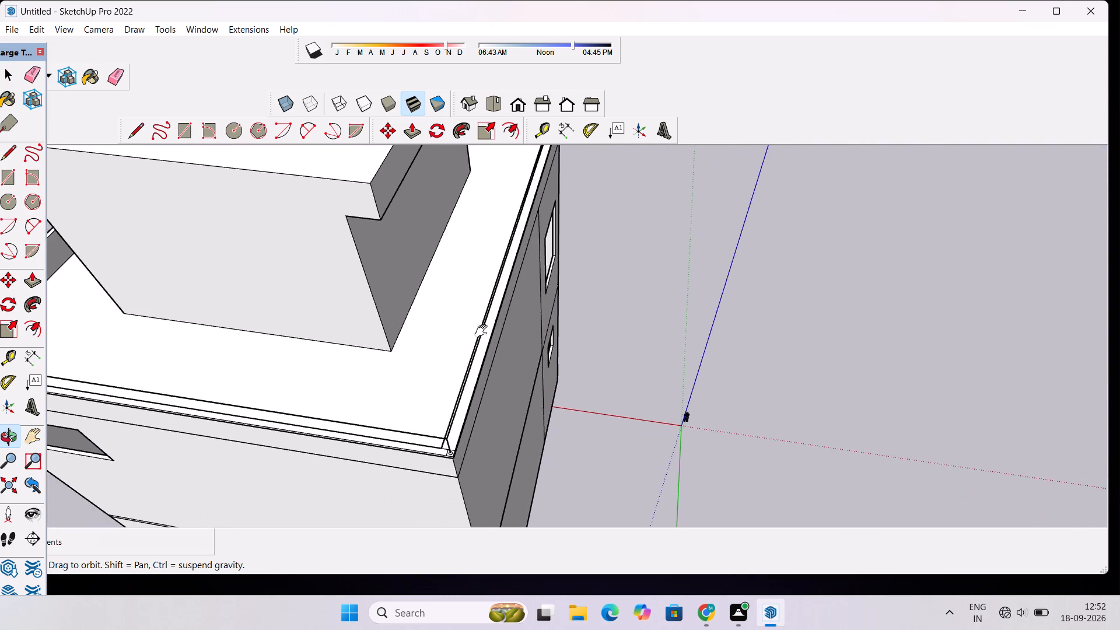
scroll(472, 459, up, 8)
shift+drag(432, 444, 445, 422)
shift+scroll(429, 428, up, 1)
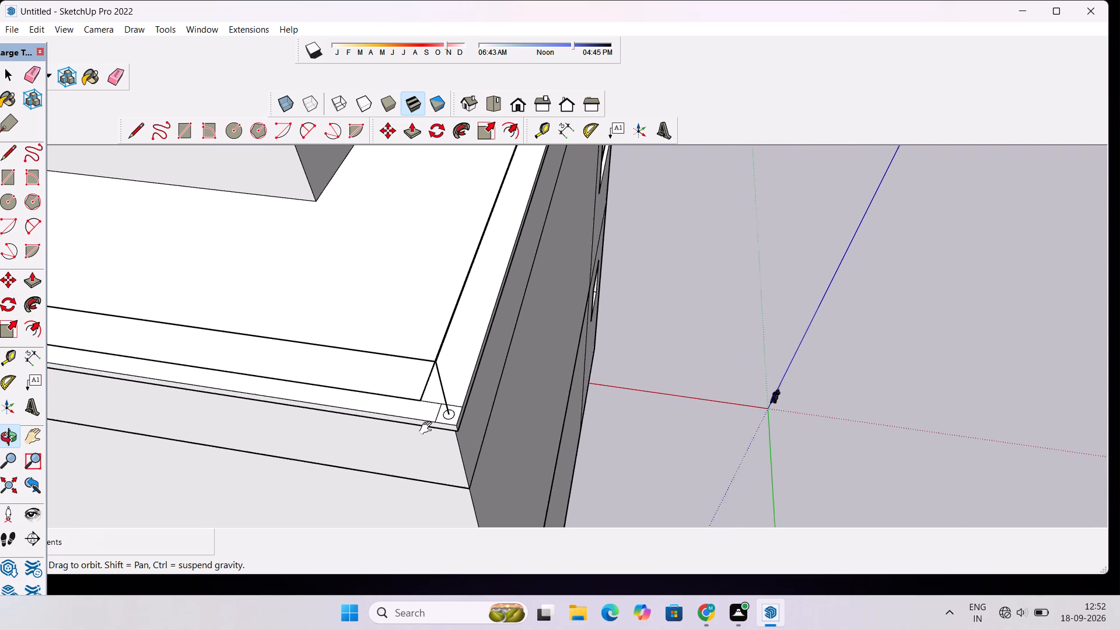
shift+scroll(428, 428, up, 2)
scroll(428, 428, down, 3)
scroll(459, 404, up, 2)
scroll(442, 412, down, 11)
drag(364, 414, 378, 414)
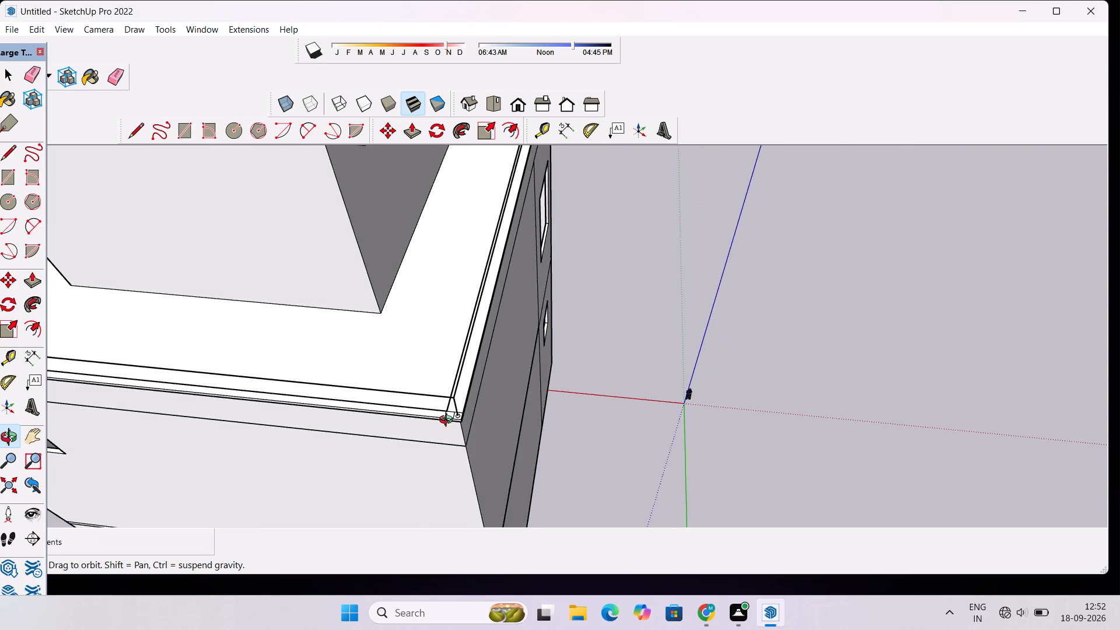
scroll(460, 424, up, 14)
shift+drag(470, 388, 453, 423)
shift+scroll(451, 426, up, 4)
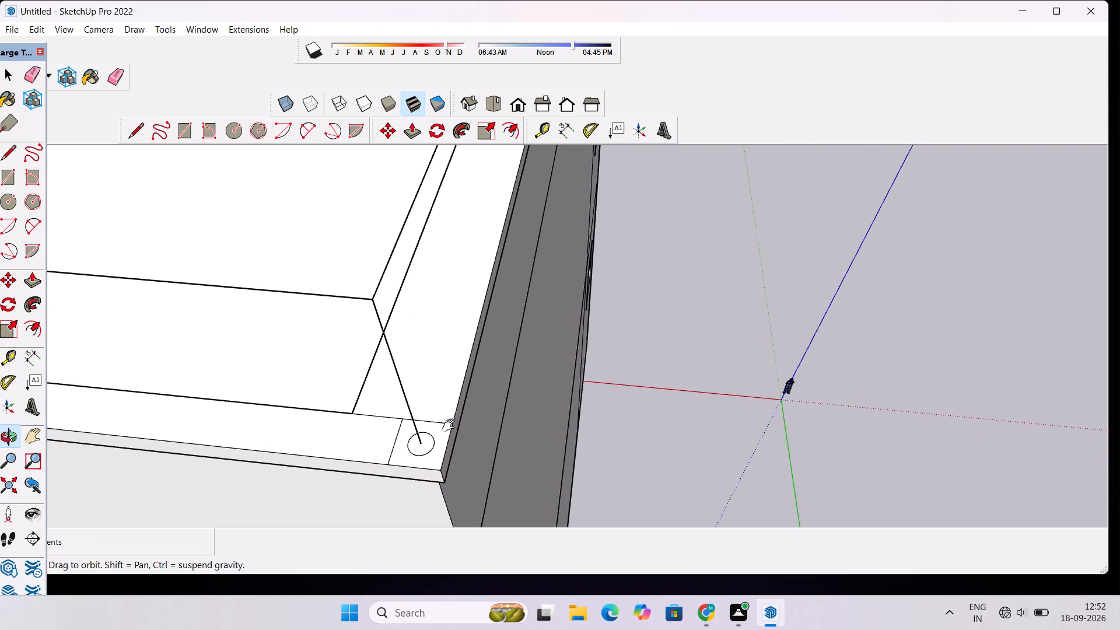
key(space)
key(space)
double_click(425, 445)
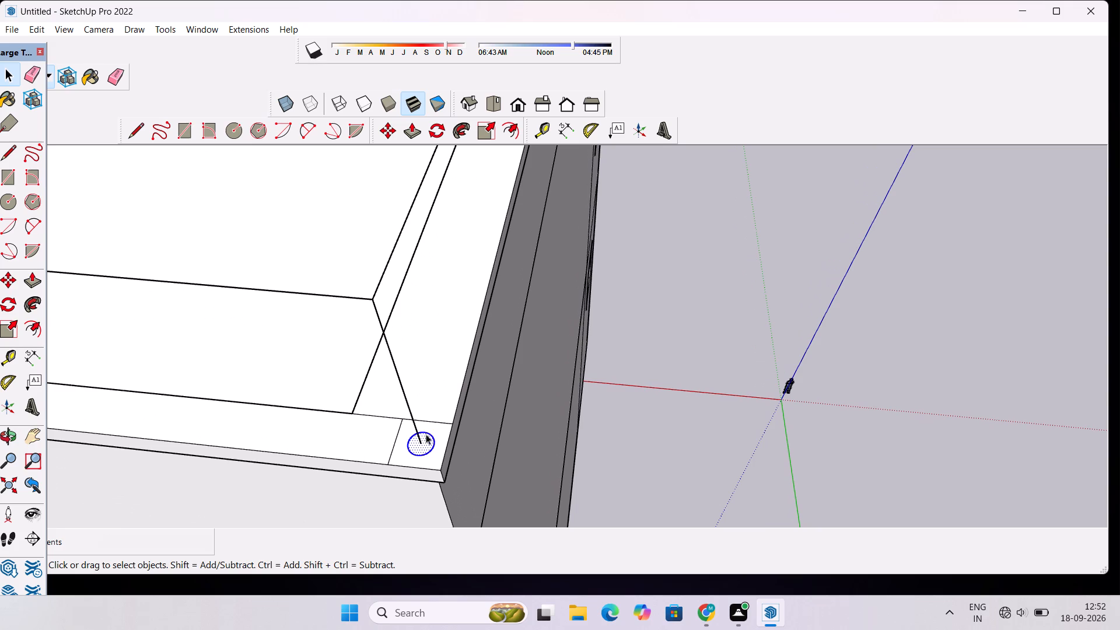
ctrl+click(409, 407)
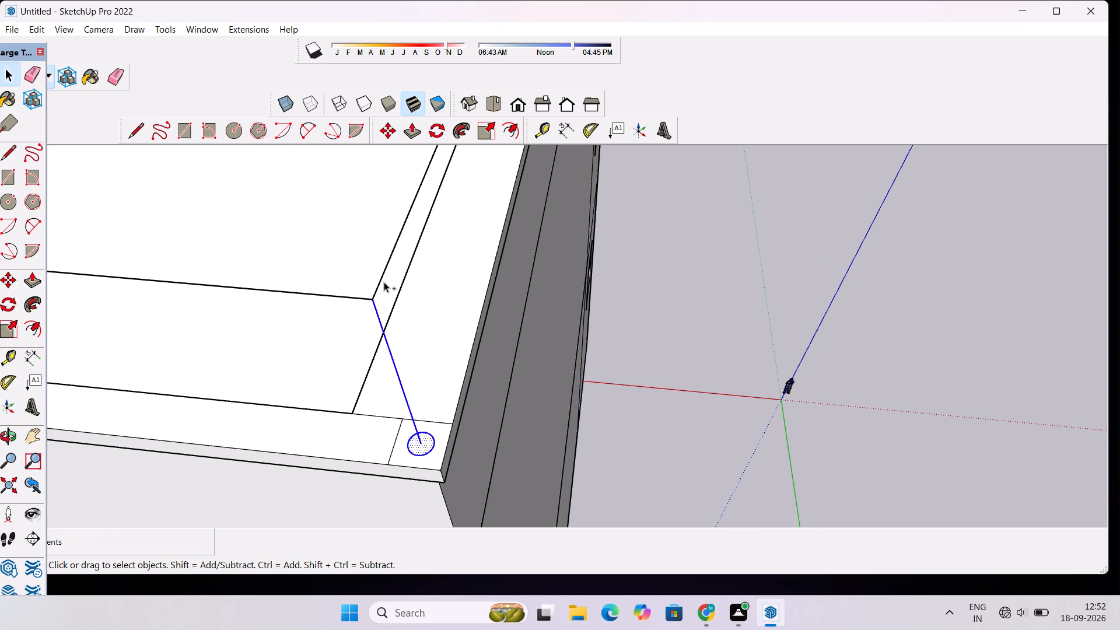
ctrl+click(382, 278)
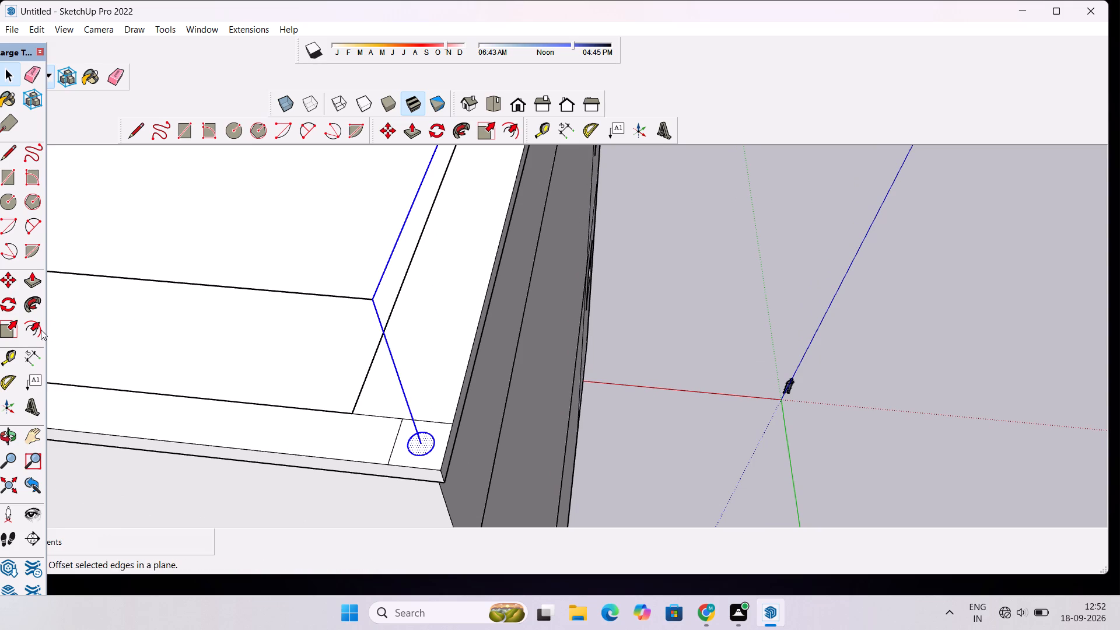
click(36, 307)
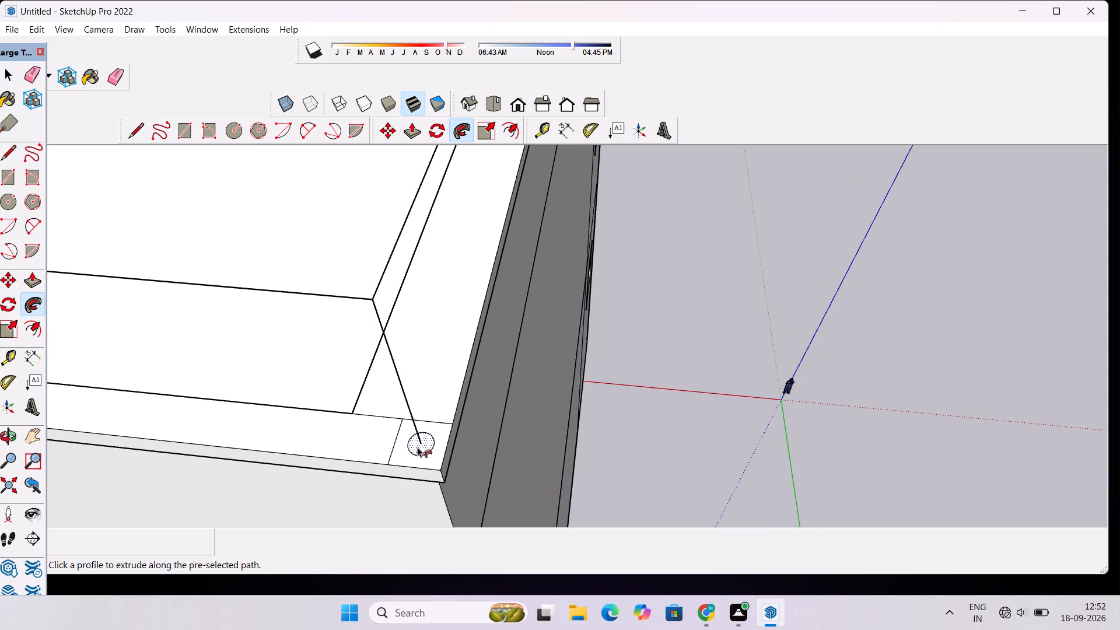
click(417, 447)
scroll(421, 447, down, 20)
scroll(421, 447, down, 16)
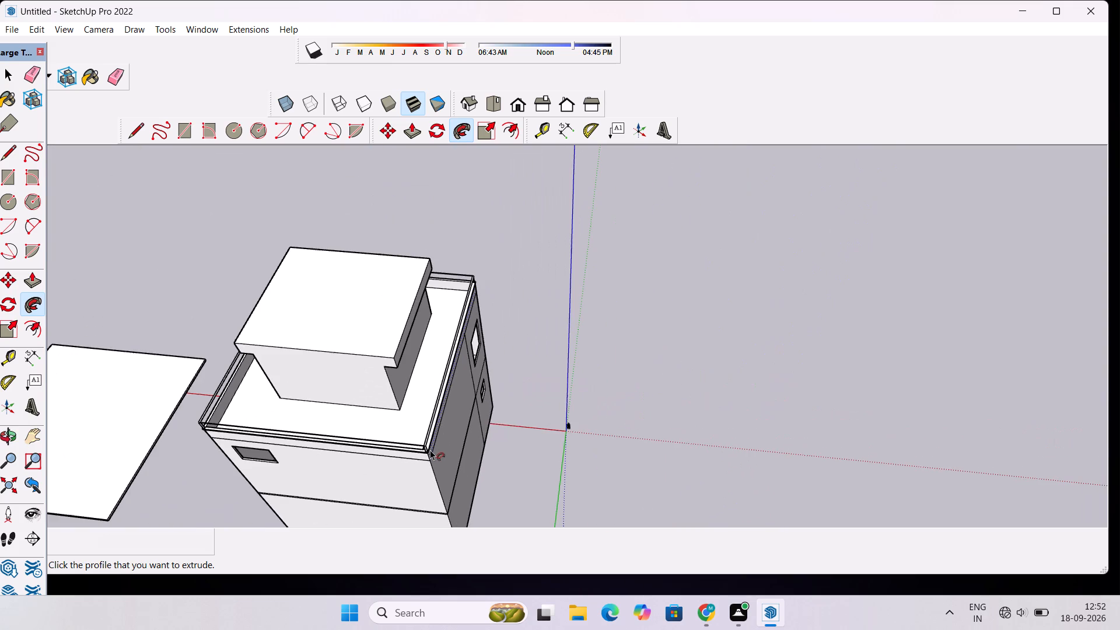
Examine the left-side top railing tube and its end at the front-left corner of the parapet.
key(o)
drag(566, 246, 374, 331)
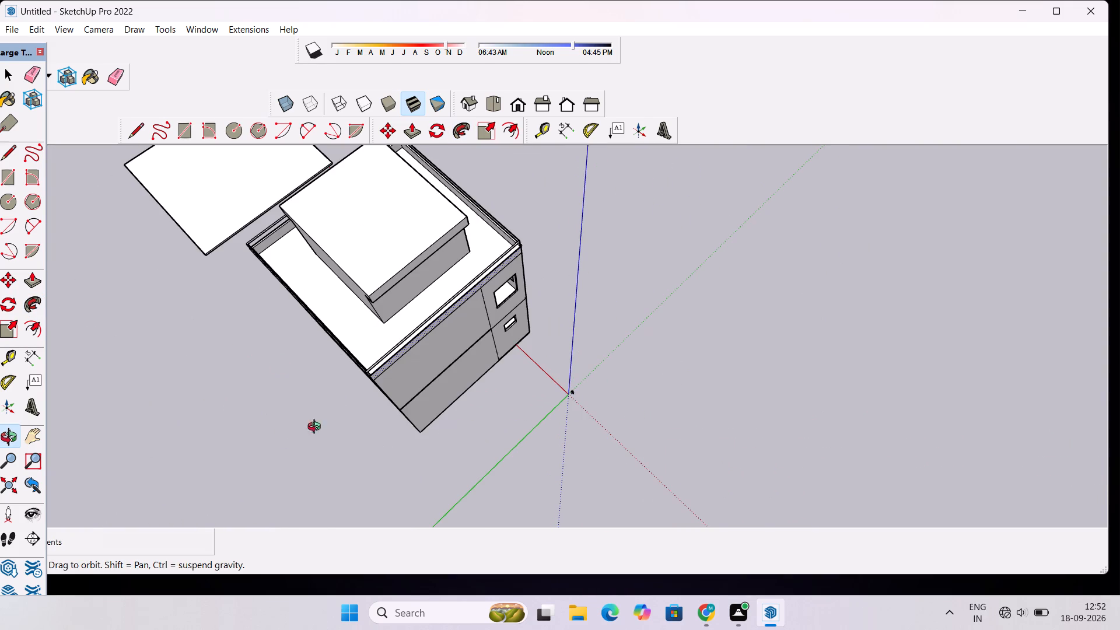
scroll(343, 381, down, 4)
drag(598, 353, 499, 306)
scroll(469, 177, up, 7)
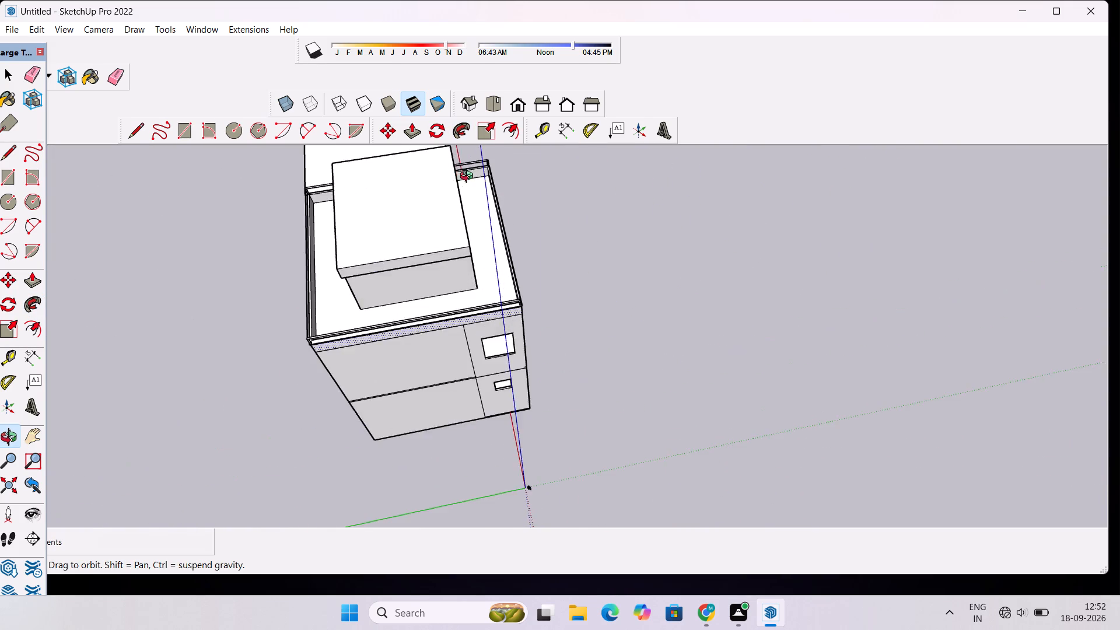
scroll(469, 177, up, 4)
drag(537, 347, 413, 312)
scroll(410, 305, down, 5)
shift+drag(466, 282, 483, 359)
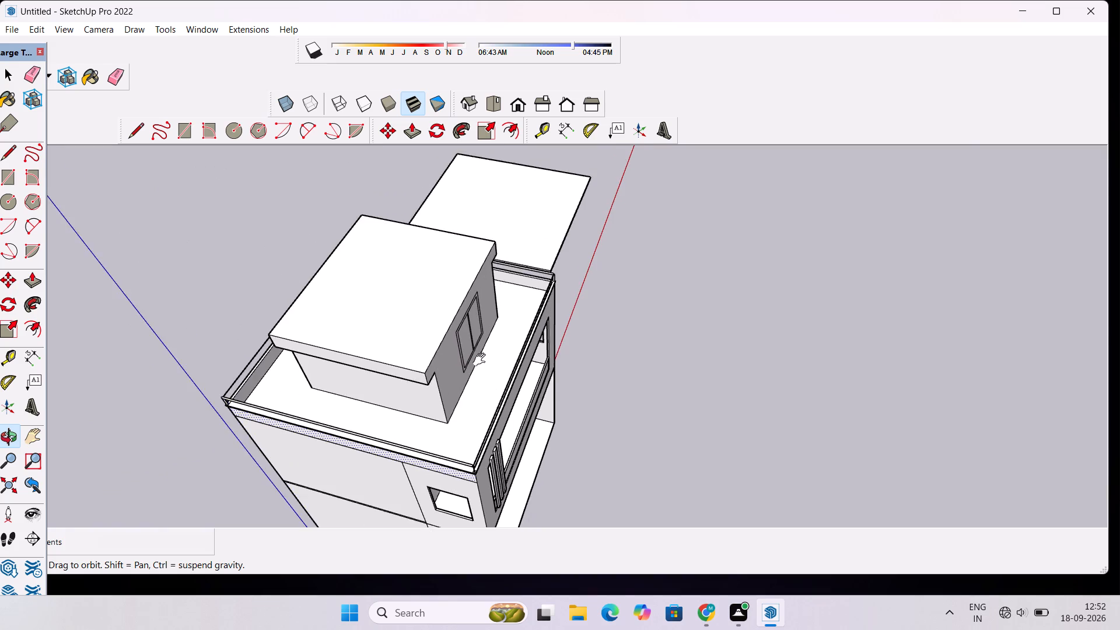
scroll(486, 351, down, 6)
drag(549, 410, 473, 363)
scroll(448, 362, up, 12)
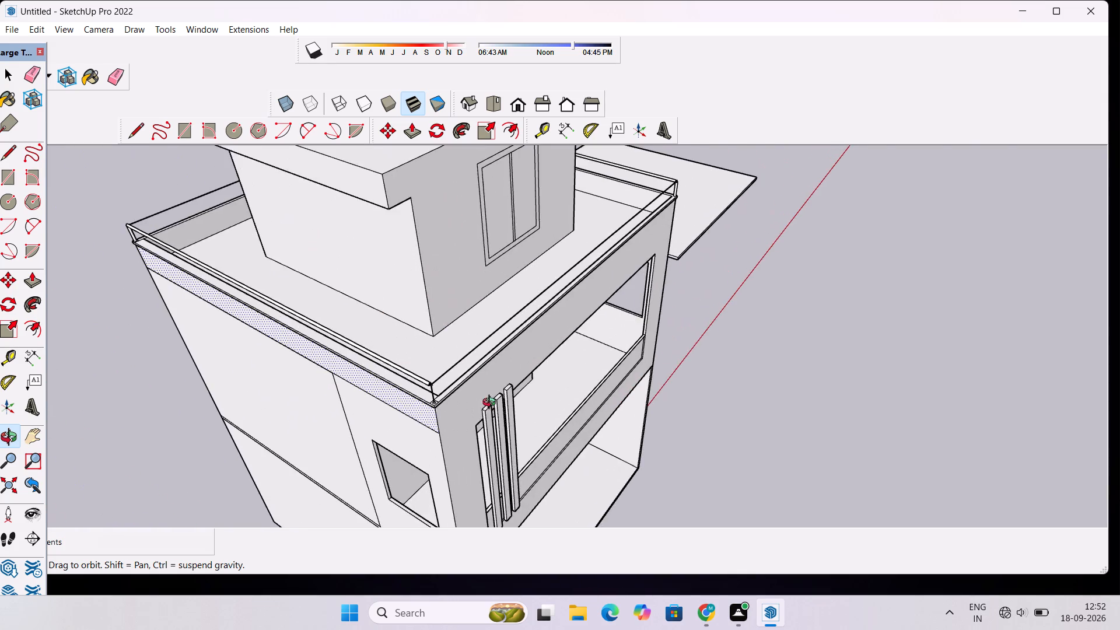
drag(496, 414, 456, 389)
scroll(431, 334, up, 6)
shift+drag(419, 338, 365, 345)
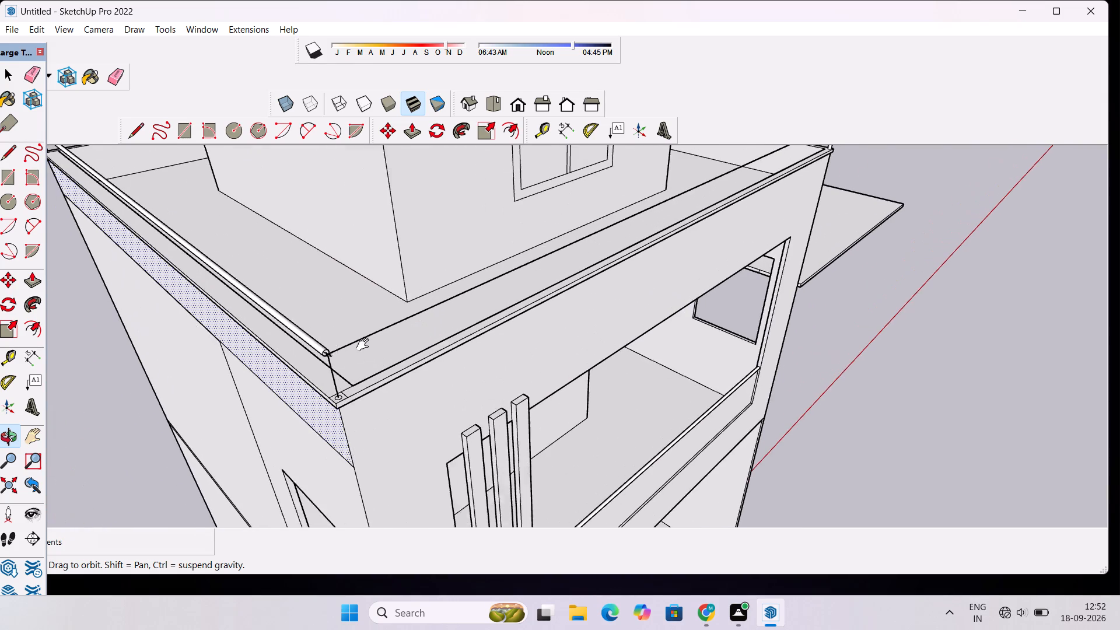
shift+drag(365, 345, 365, 345)
scroll(281, 346, up, 8)
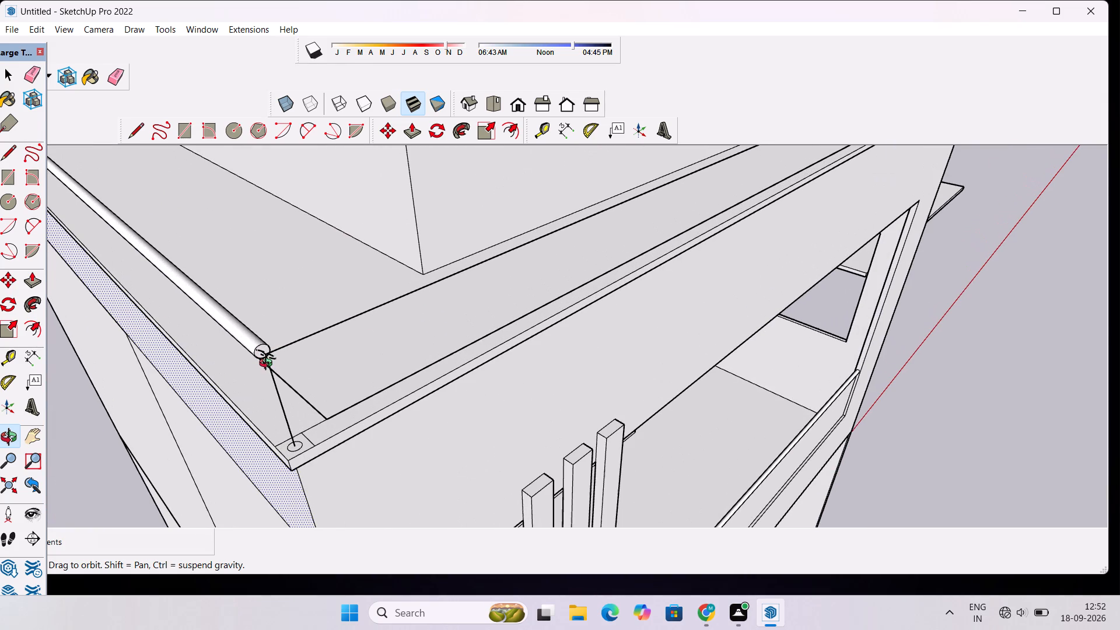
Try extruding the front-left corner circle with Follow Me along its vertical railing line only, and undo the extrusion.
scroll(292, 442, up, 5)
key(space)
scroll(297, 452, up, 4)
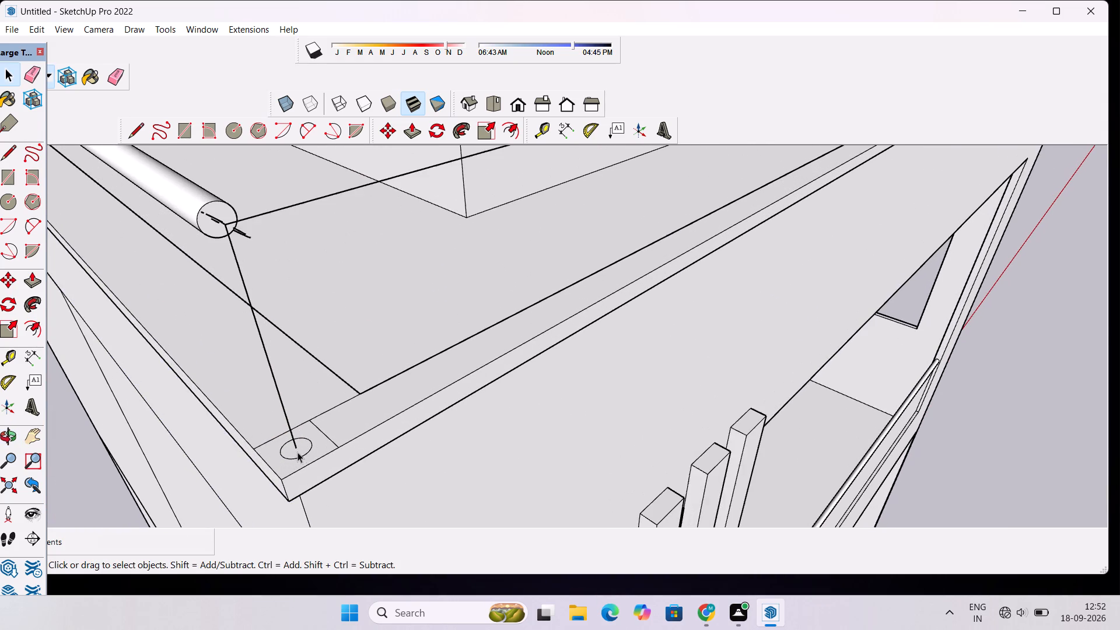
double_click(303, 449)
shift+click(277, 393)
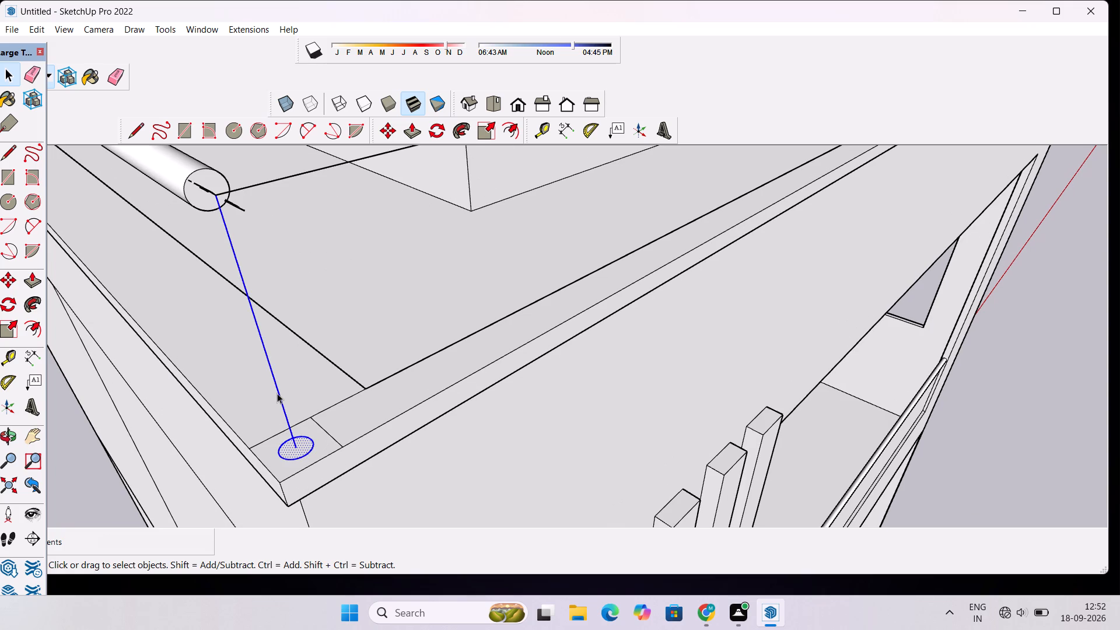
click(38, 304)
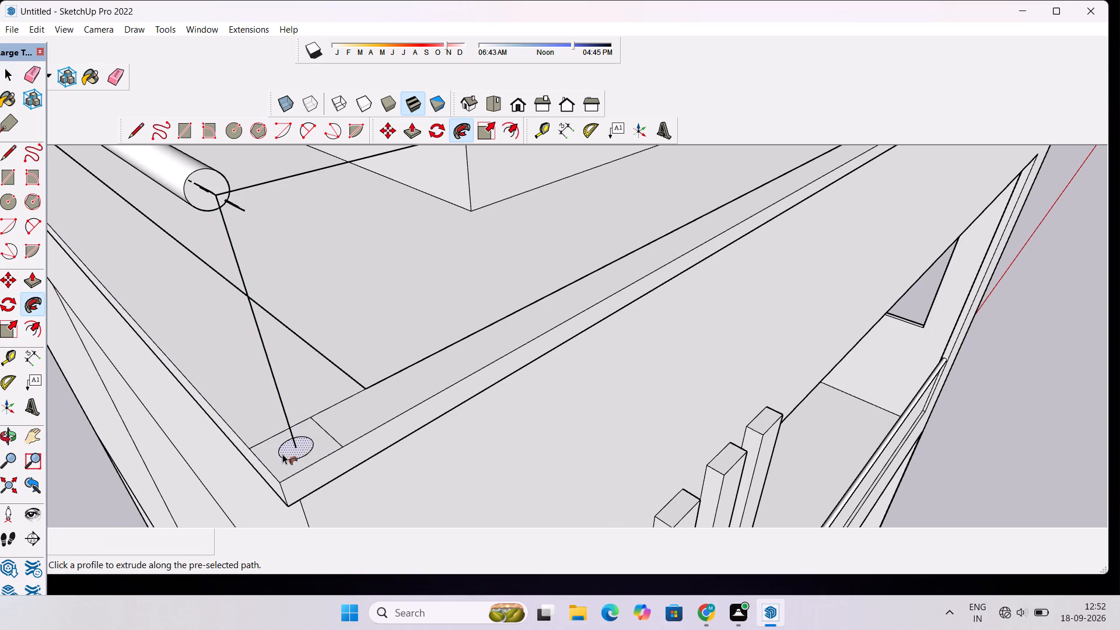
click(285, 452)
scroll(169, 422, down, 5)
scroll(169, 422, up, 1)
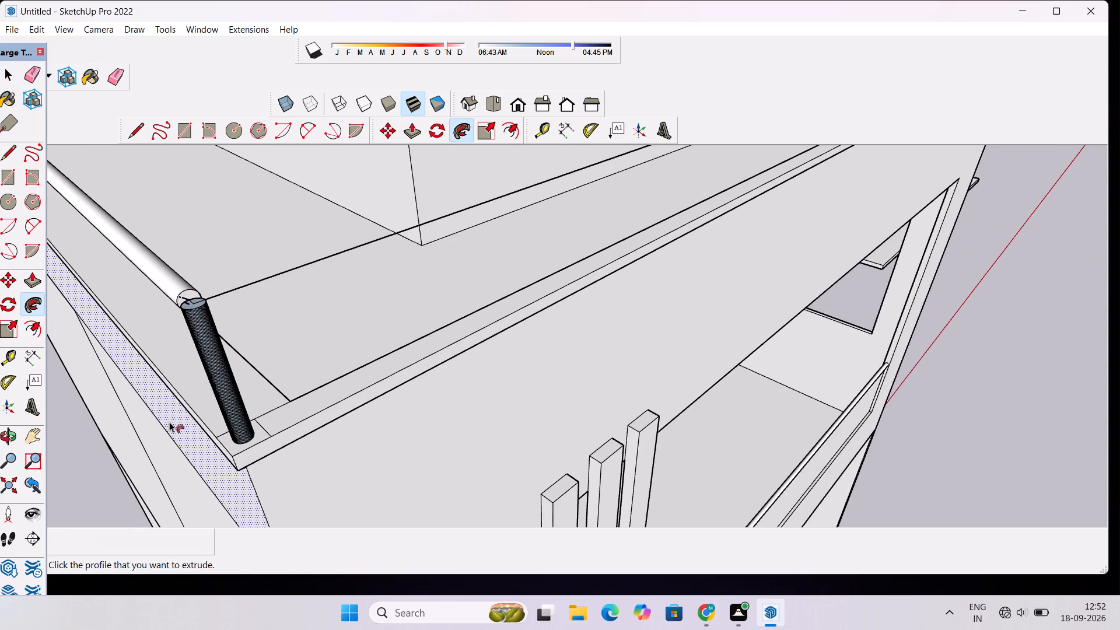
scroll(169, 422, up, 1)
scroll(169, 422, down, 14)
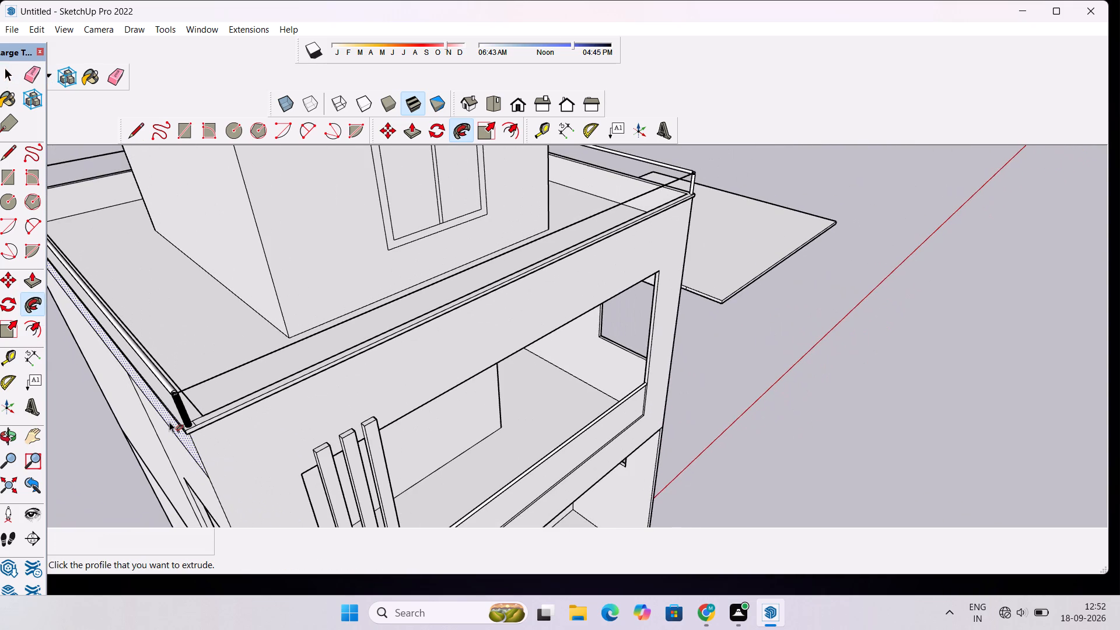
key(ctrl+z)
Erase the leftover circle outline segments crossing the end face of the left-side top railing tube at the front-left corner.
key(o)
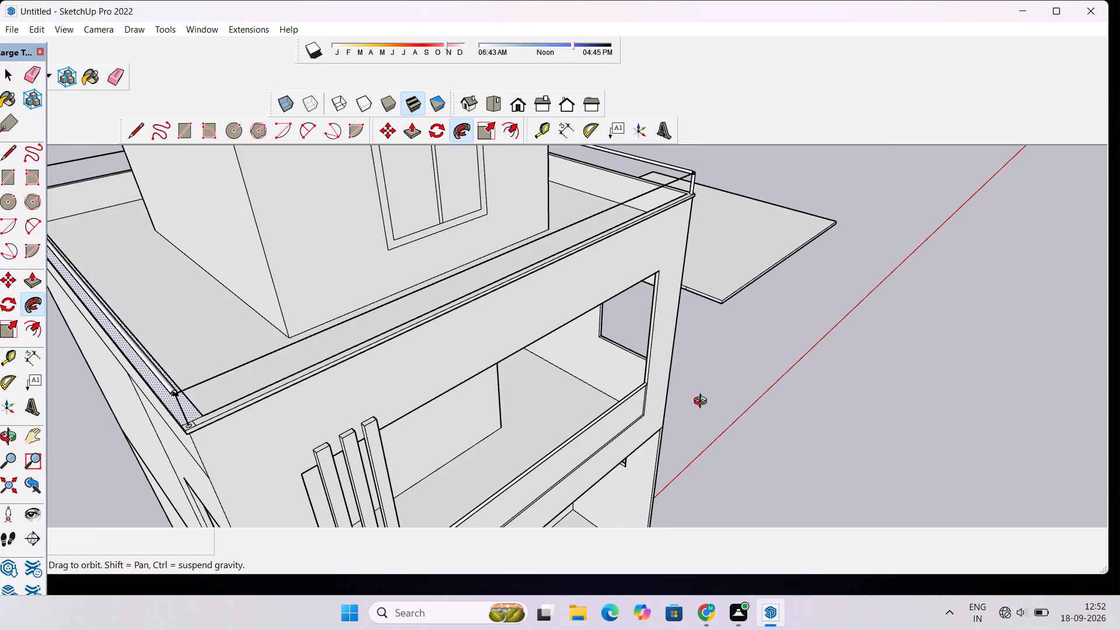
scroll(683, 225, down, 2)
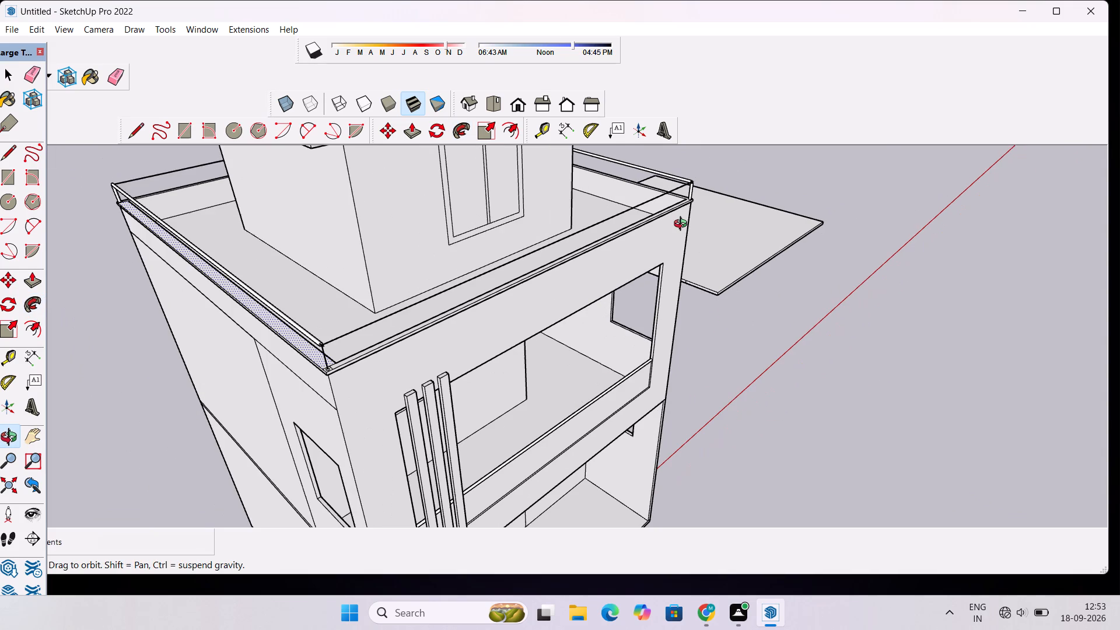
shift+drag(689, 216, 715, 268)
scroll(393, 450, up, 4)
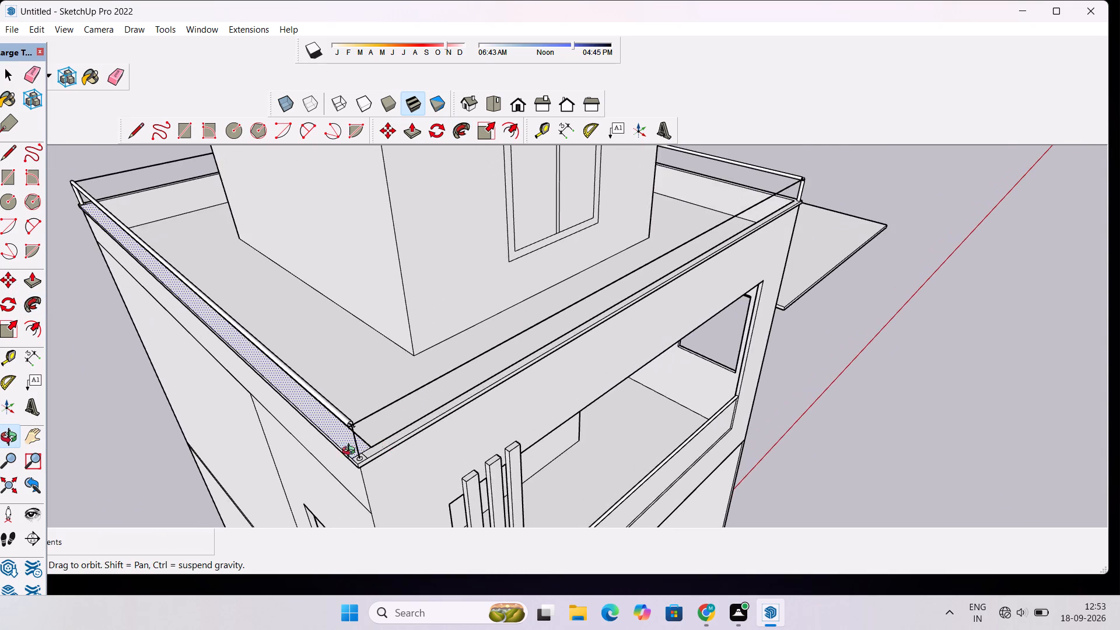
shift+drag(334, 457, 422, 363)
shift+scroll(424, 363, up, 6)
scroll(457, 310, up, 10)
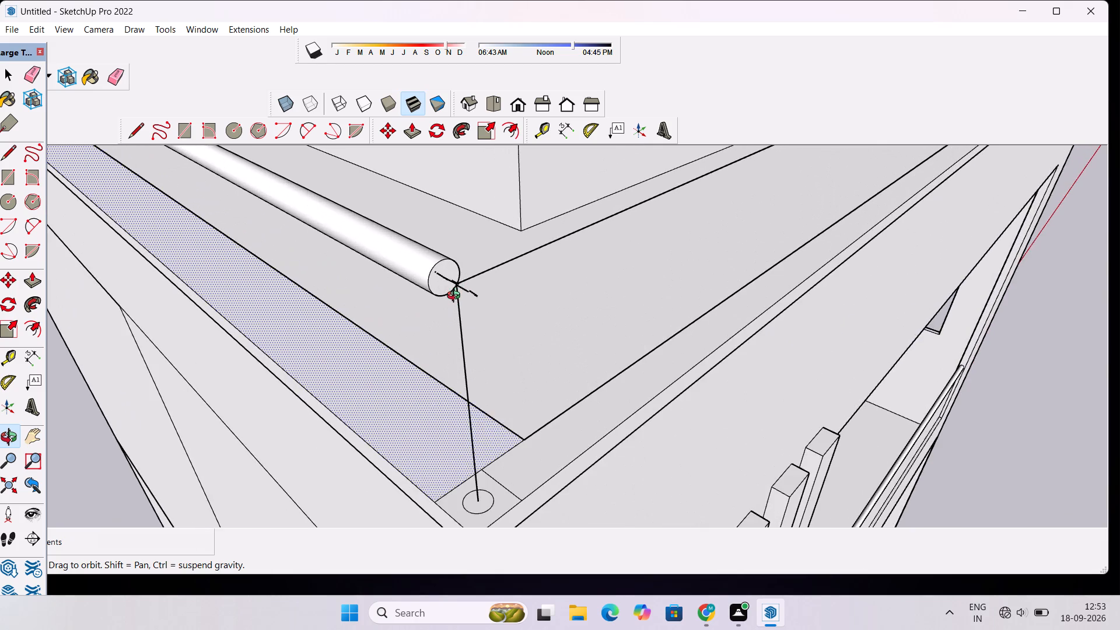
scroll(456, 297, up, 6)
scroll(456, 296, down, 2)
scroll(456, 295, up, 2)
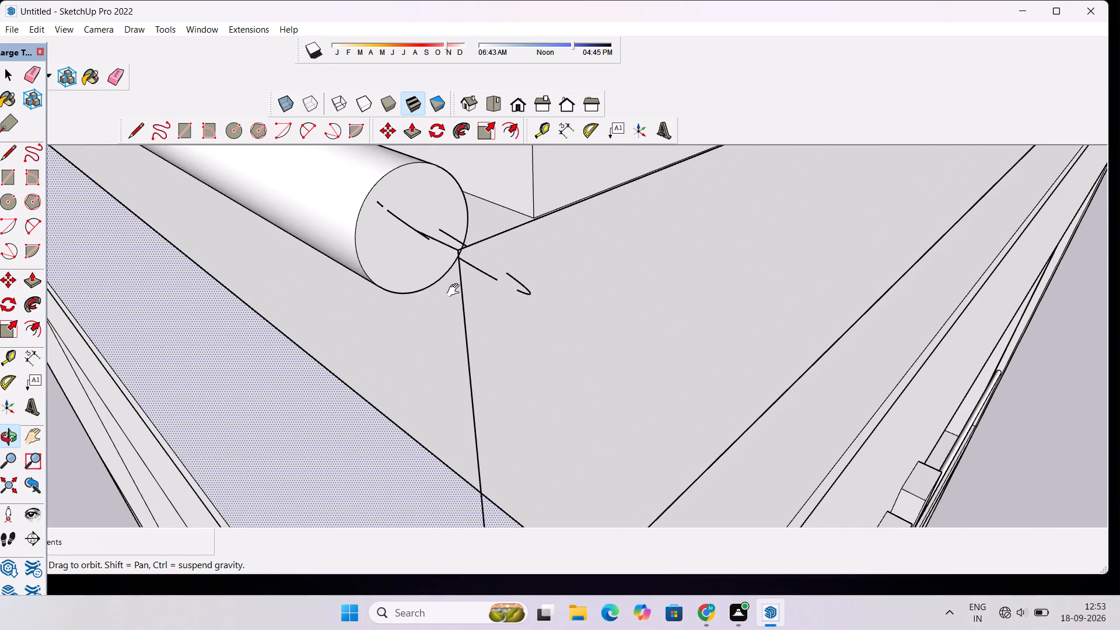
shift+scroll(456, 289, down, 3)
shift+click(456, 289)
key(e)
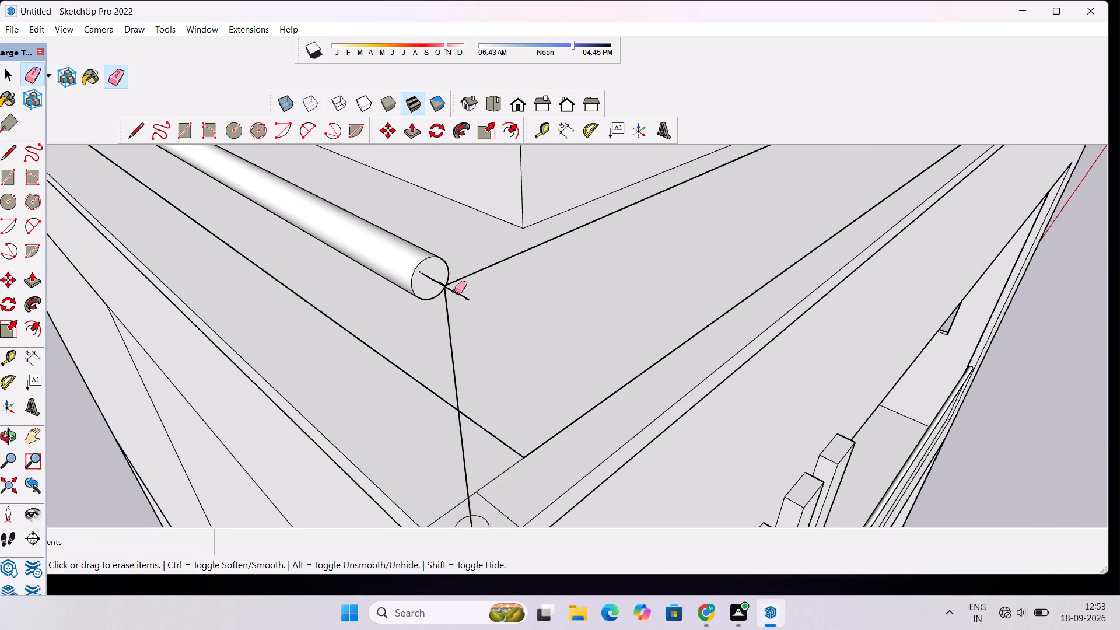
scroll(454, 291, up, 5)
drag(462, 296, 470, 297)
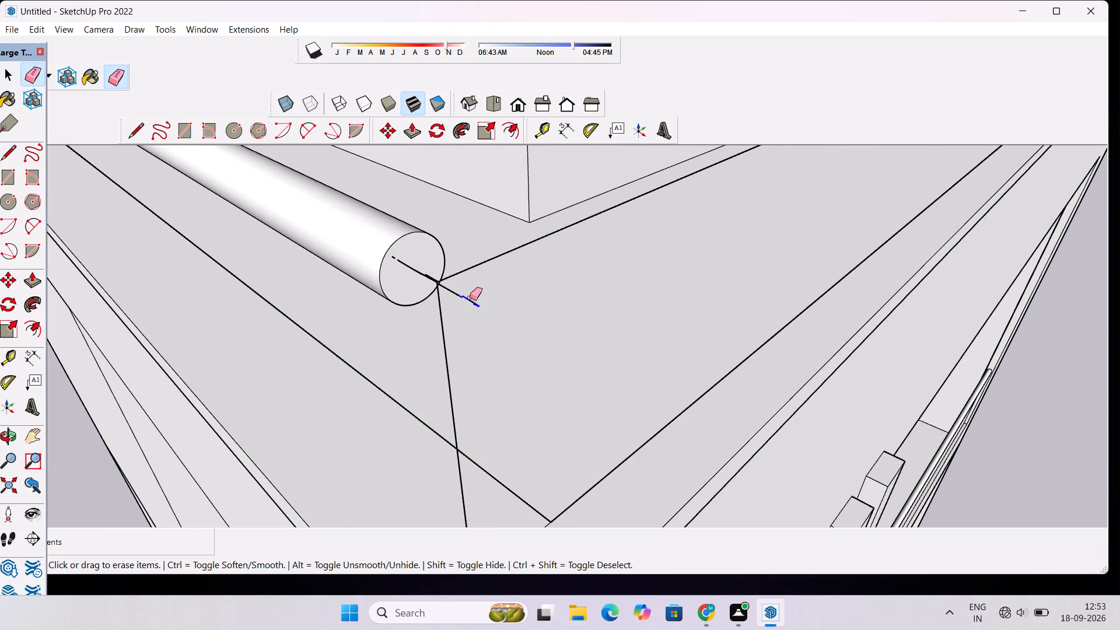
drag(470, 297, 474, 304)
scroll(425, 280, up, 4)
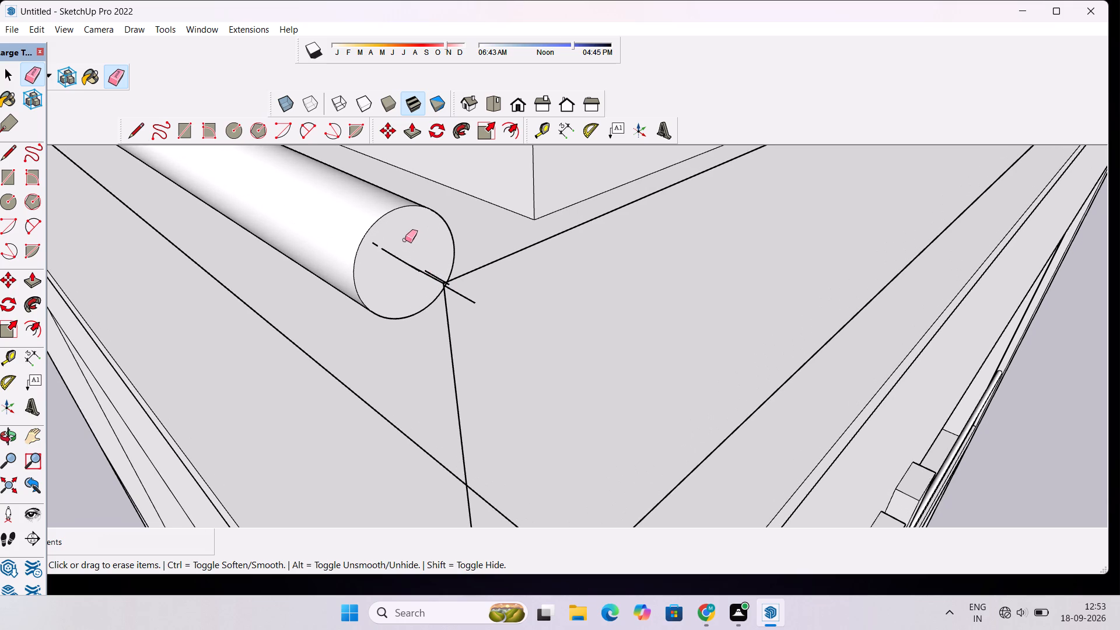
drag(378, 236, 376, 247)
drag(382, 233, 408, 262)
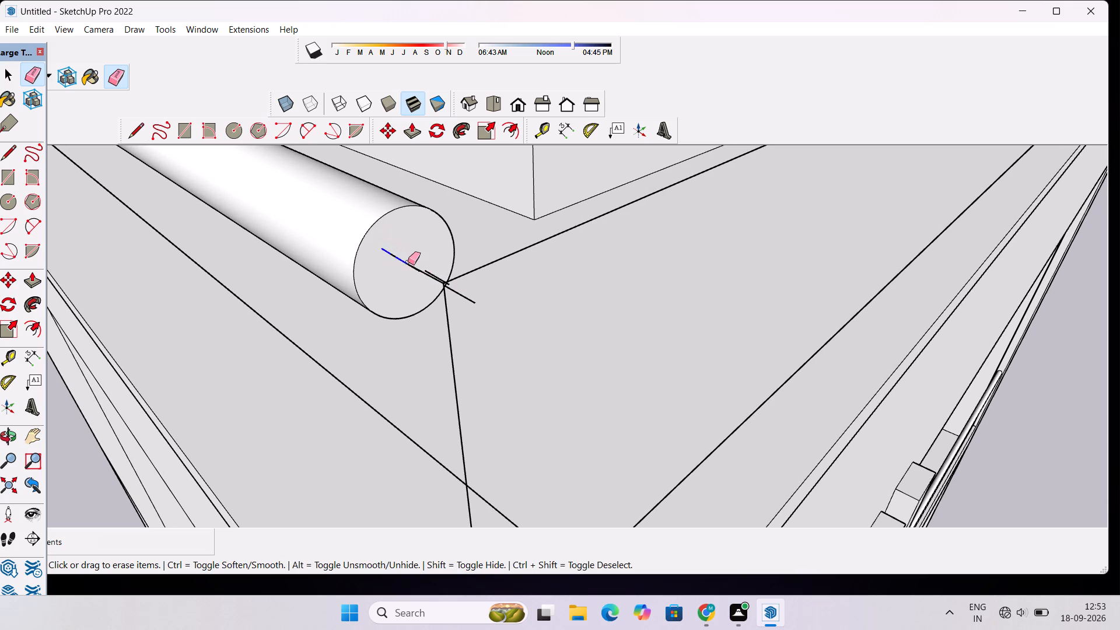
drag(408, 262, 415, 253)
scroll(394, 254, up, 4)
drag(392, 250, 394, 262)
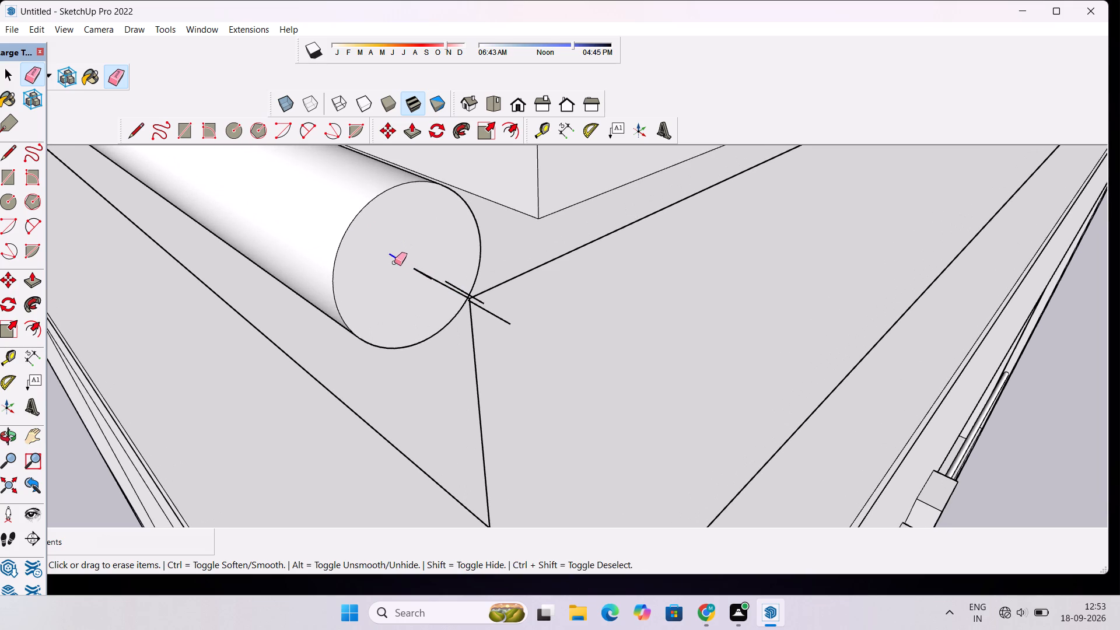
drag(394, 262, 435, 274)
drag(438, 265, 466, 282)
drag(466, 282, 463, 282)
Erase the remaining short stray segments where the vertical and front top railing lines meet at the front-left corner.
scroll(510, 311, up, 4)
scroll(511, 310, down, 6)
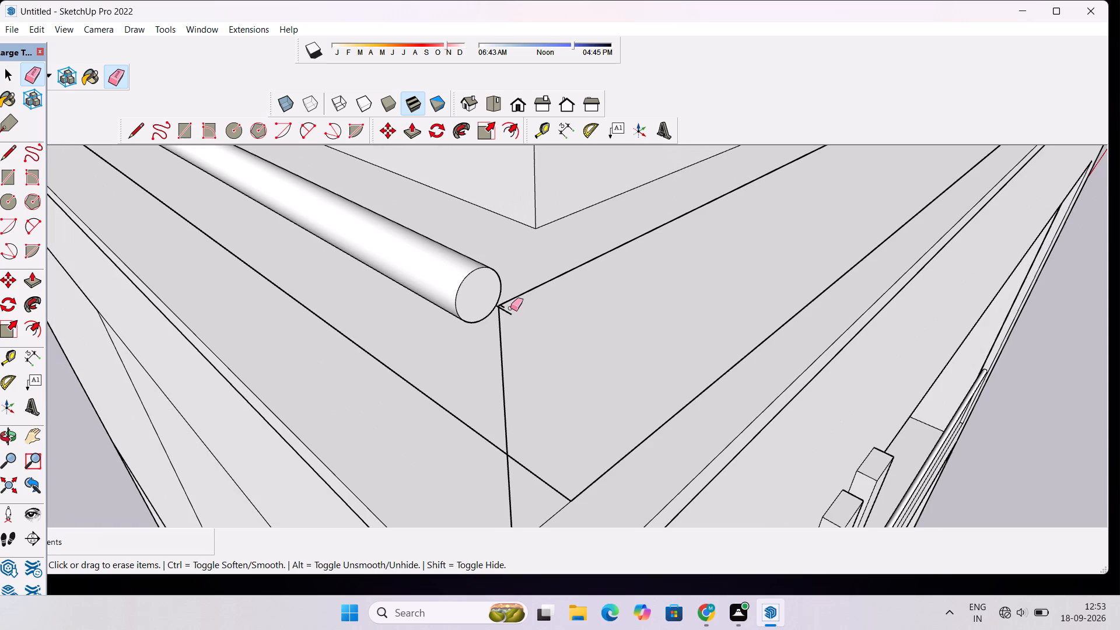
scroll(496, 306, up, 7)
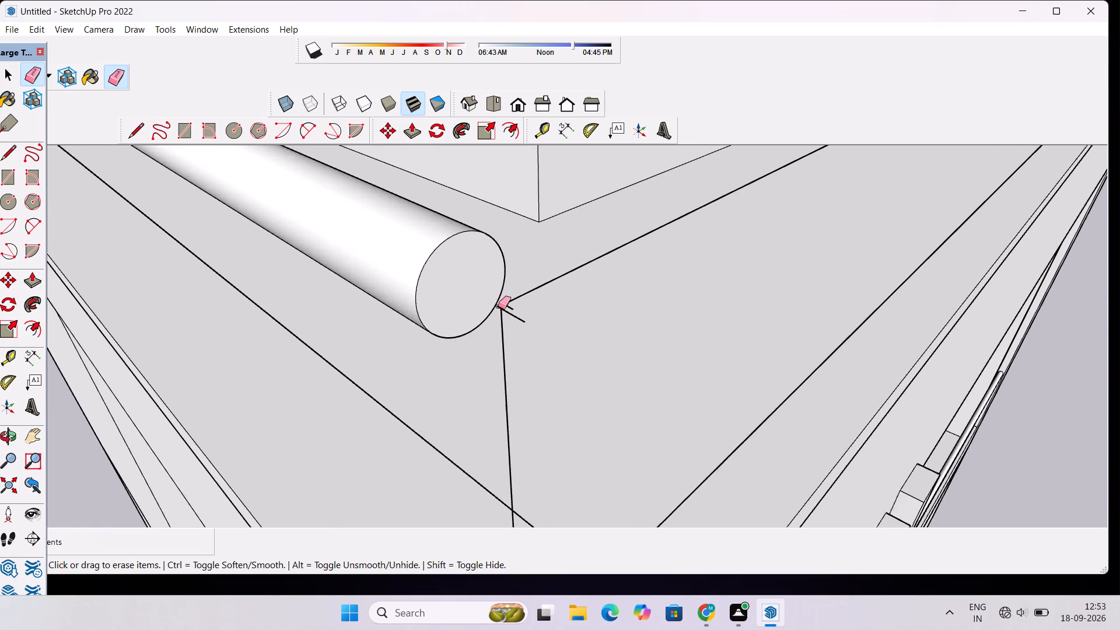
scroll(498, 306, up, 3)
drag(521, 305, 516, 322)
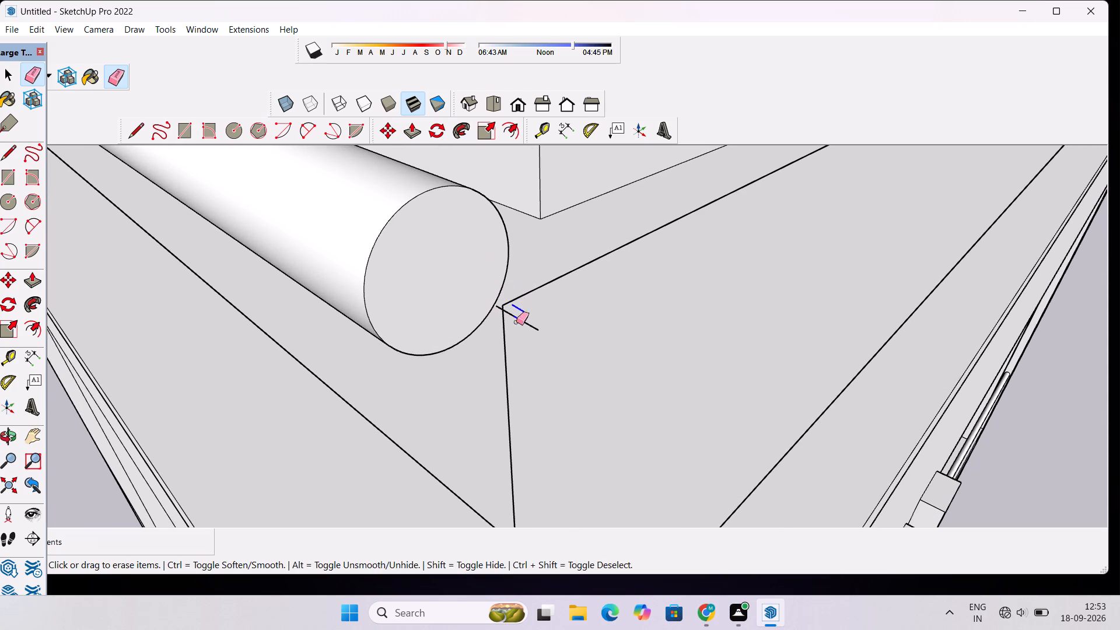
drag(516, 322, 516, 333)
drag(528, 311, 537, 330)
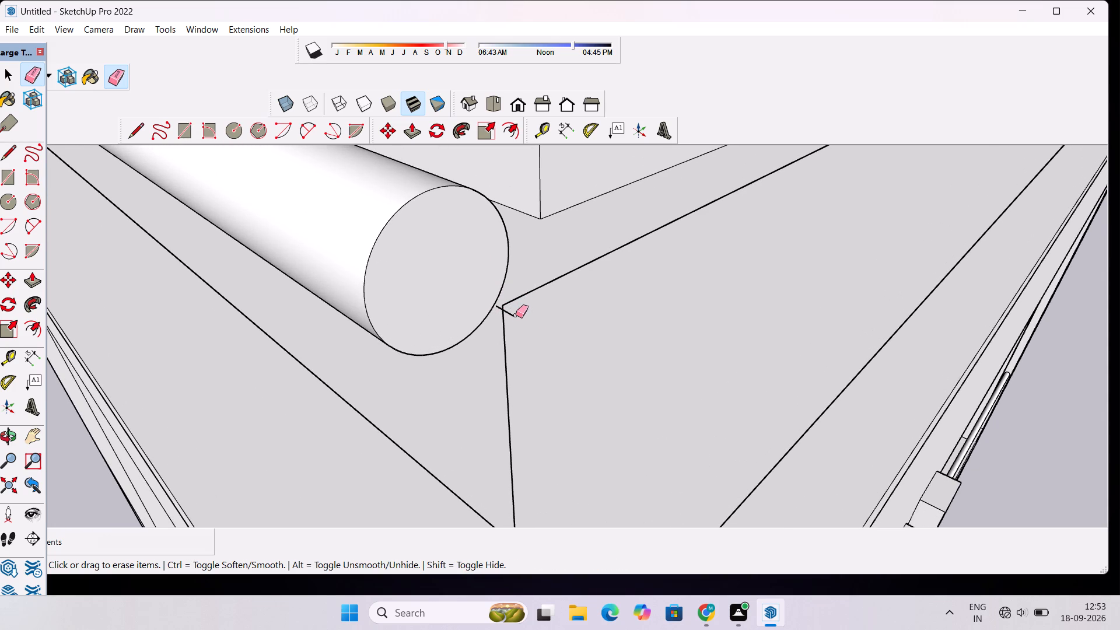
scroll(516, 315, up, 2)
scroll(516, 315, down, 1)
drag(510, 311, 512, 317)
scroll(492, 302, up, 2)
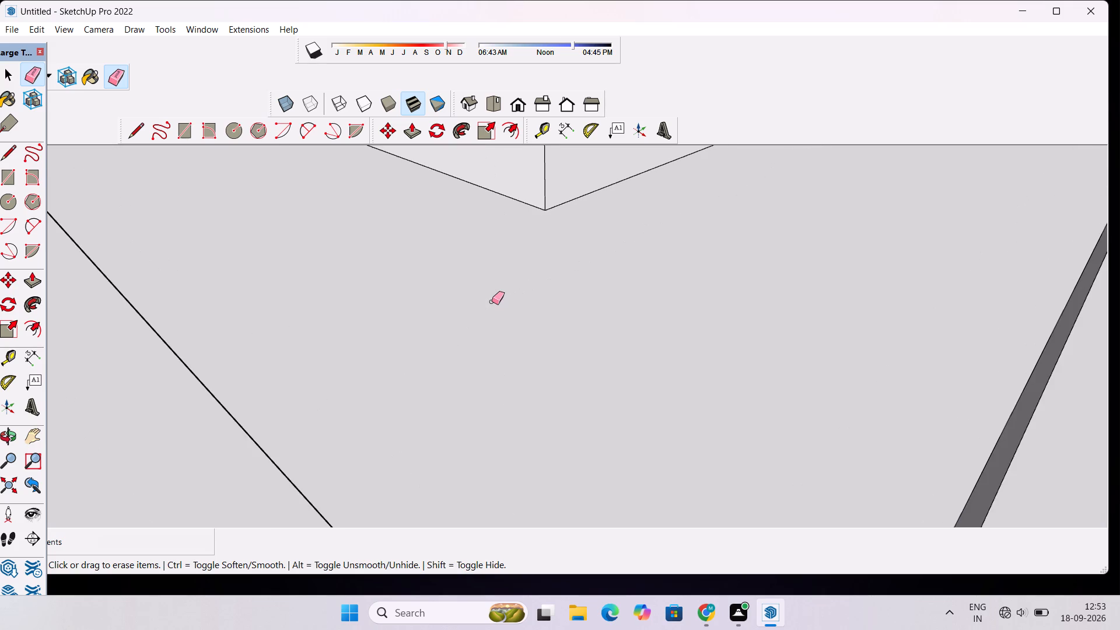
scroll(492, 302, down, 1)
drag(492, 304, 495, 310)
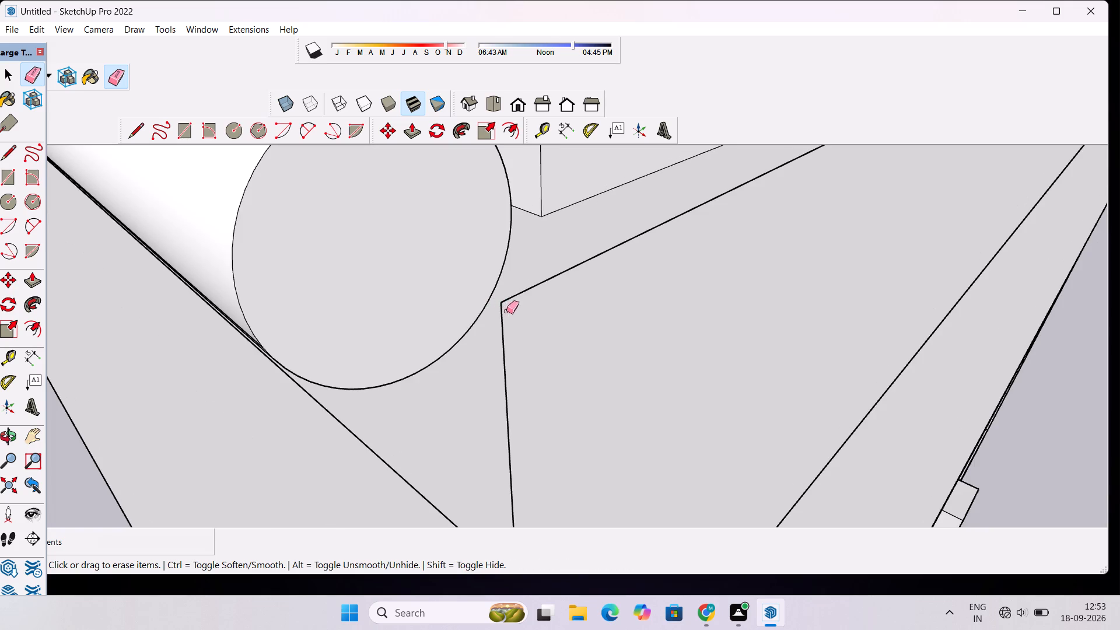
scroll(484, 296, down, 20)
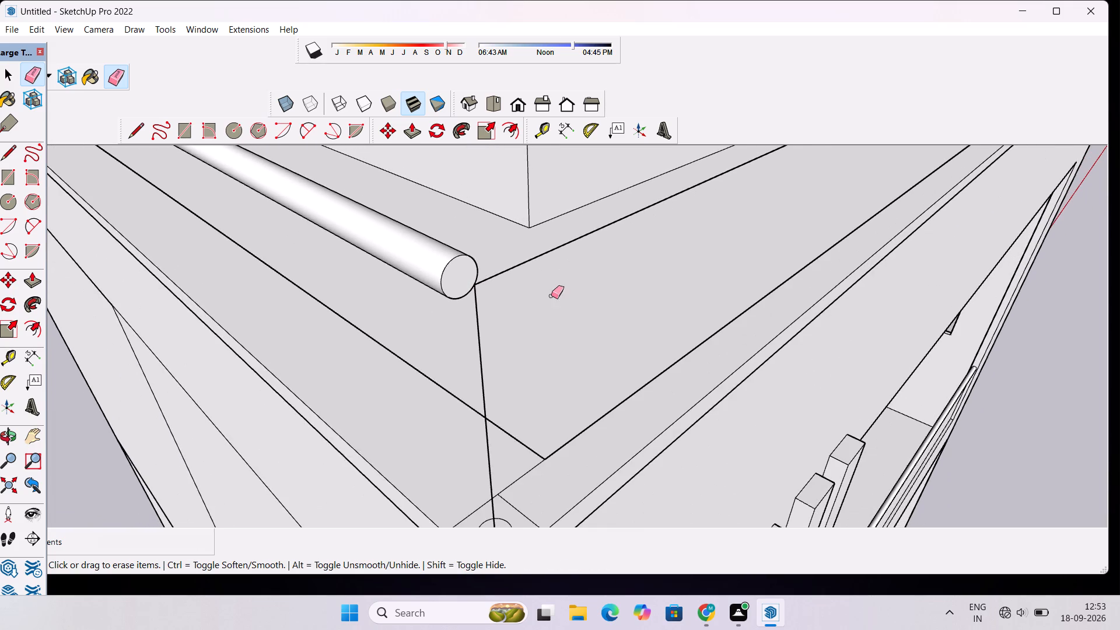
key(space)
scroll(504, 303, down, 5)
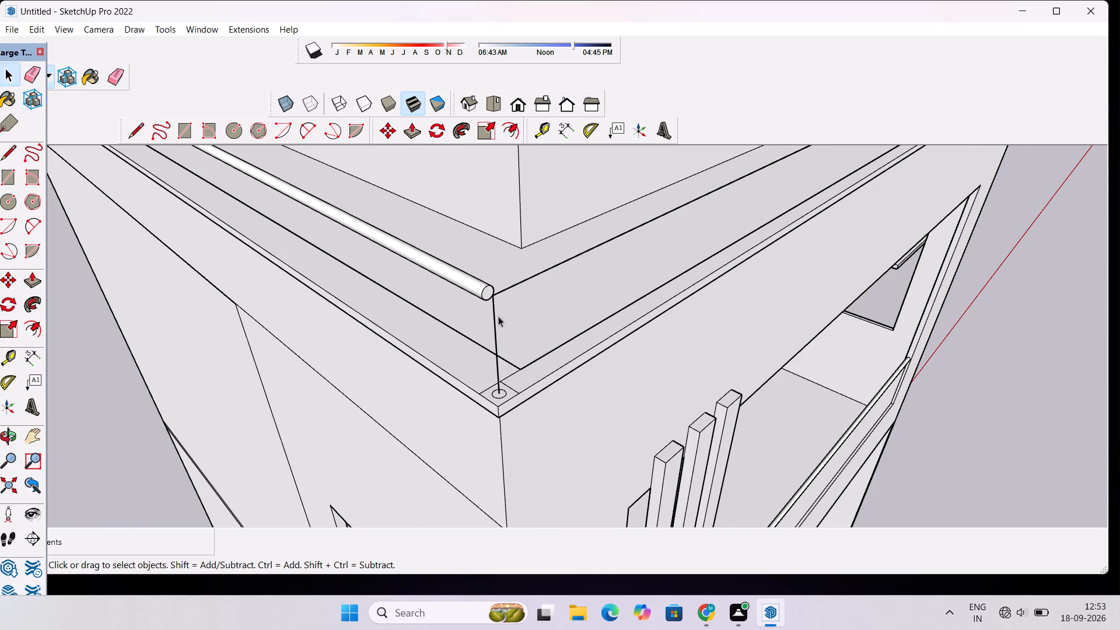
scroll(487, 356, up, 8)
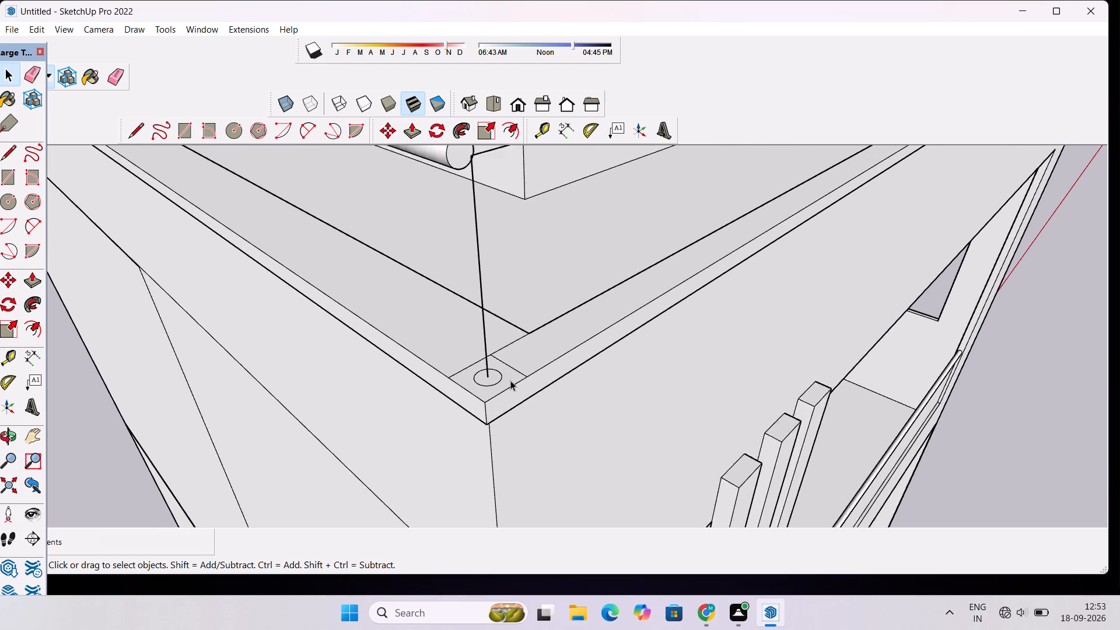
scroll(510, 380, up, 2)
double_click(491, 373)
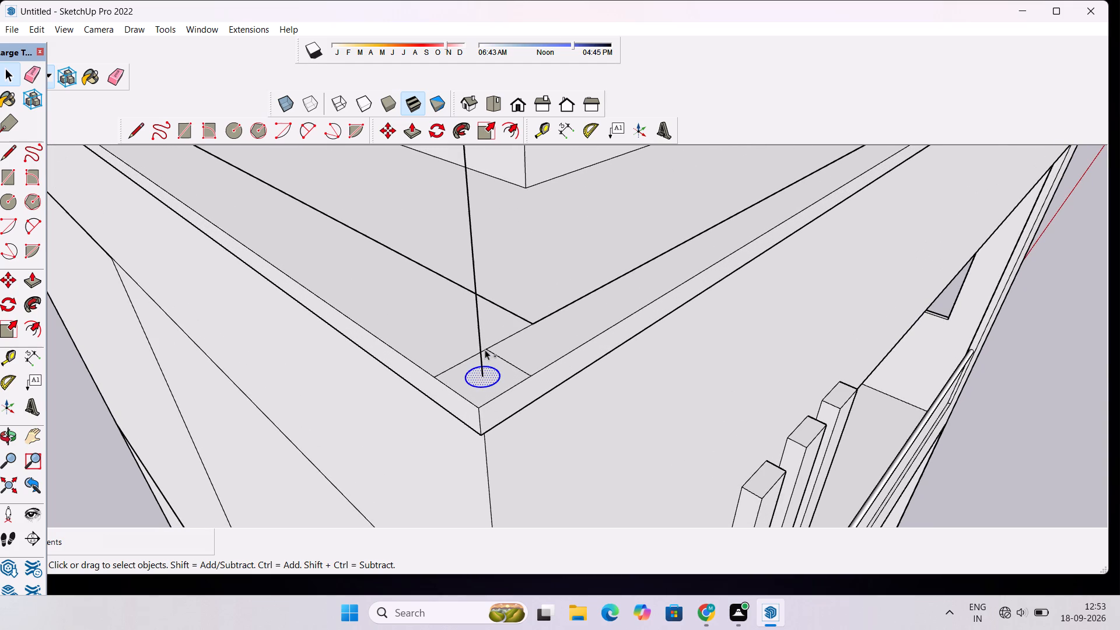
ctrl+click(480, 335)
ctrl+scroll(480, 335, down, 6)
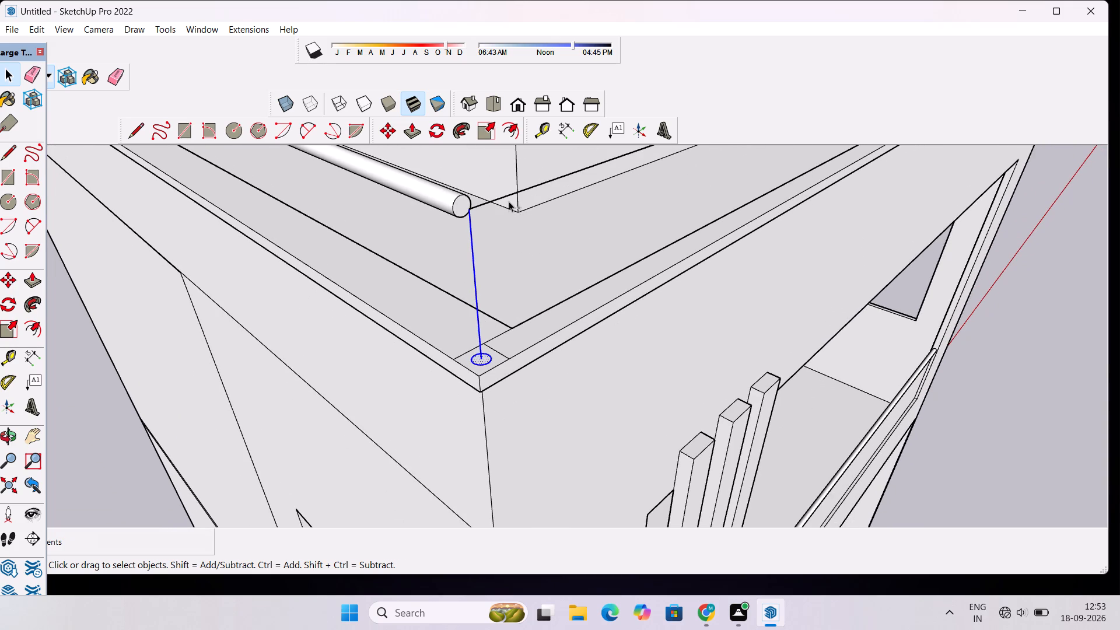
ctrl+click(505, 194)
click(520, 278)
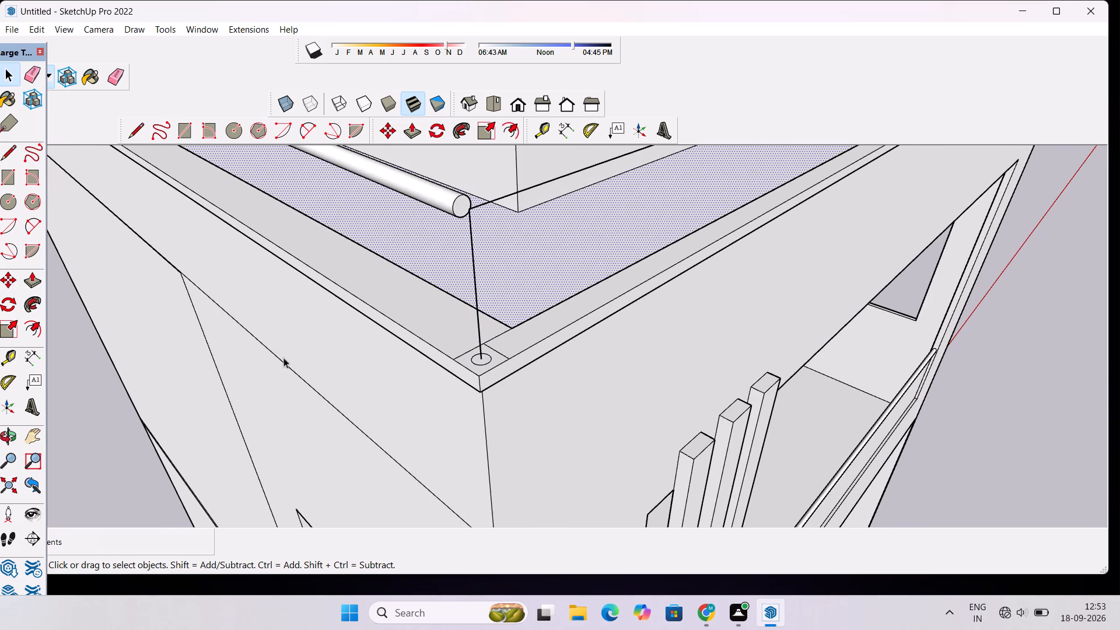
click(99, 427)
Extrude the front-left corner circle with Follow Me along its vertical line and the front top railing line.
scroll(489, 370, up, 7)
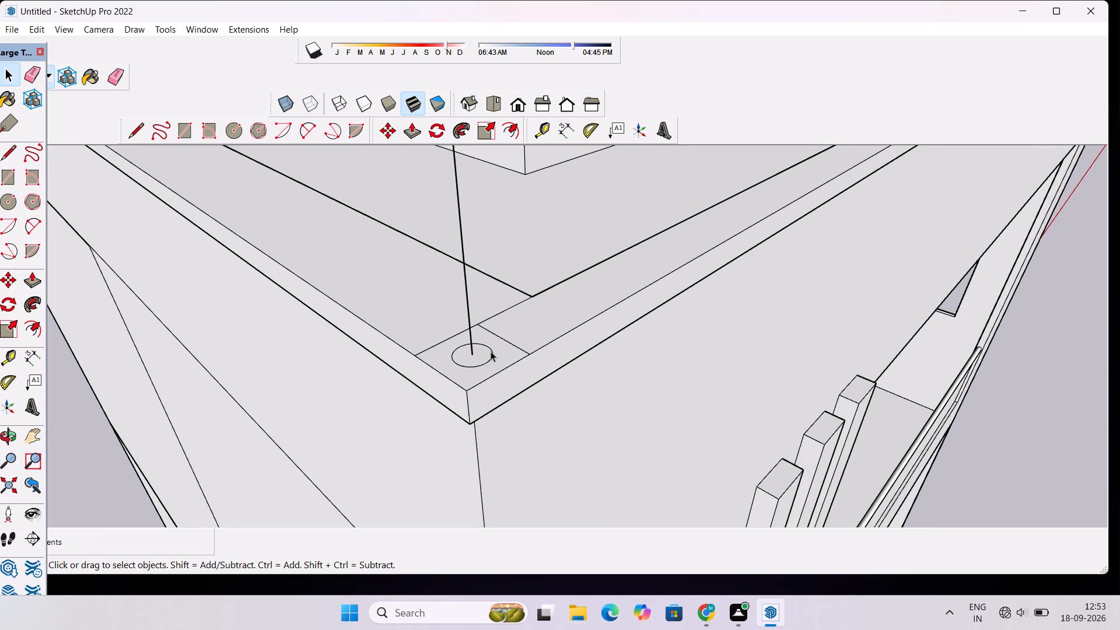
double_click(485, 352)
ctrl+click(467, 300)
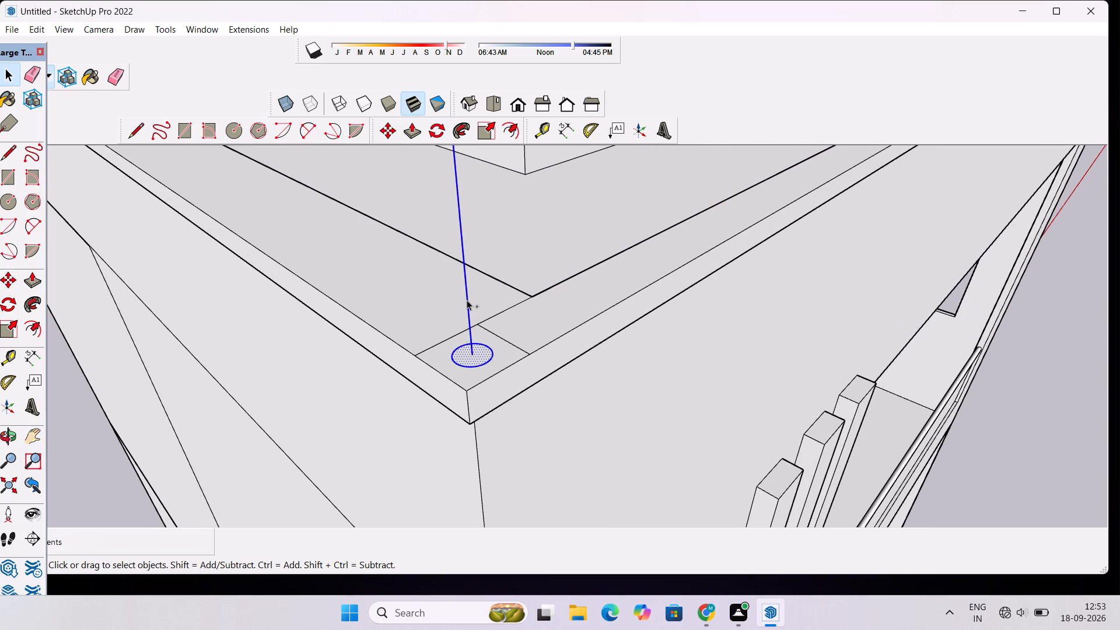
ctrl+scroll(467, 300, down, 8)
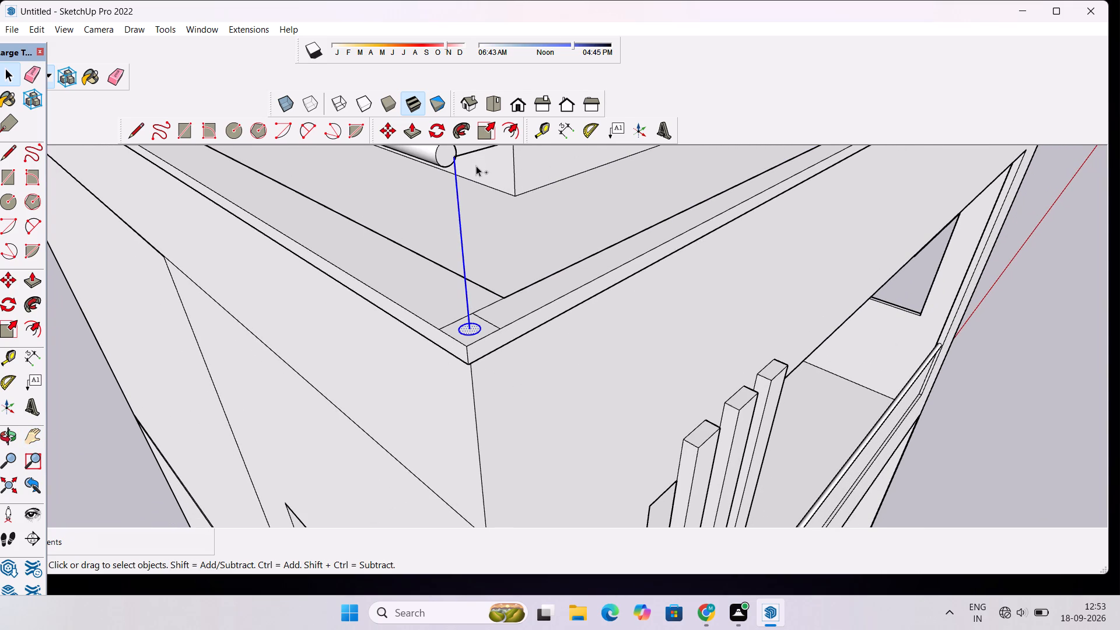
ctrl+click(476, 166)
click(30, 300)
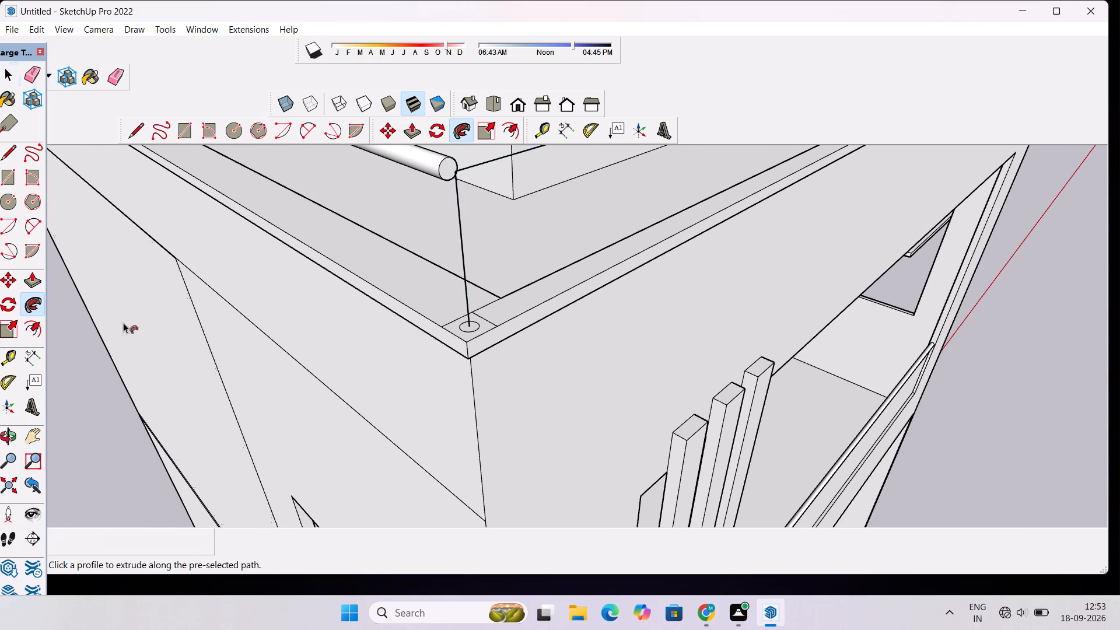
click(463, 324)
scroll(464, 324, down, 15)
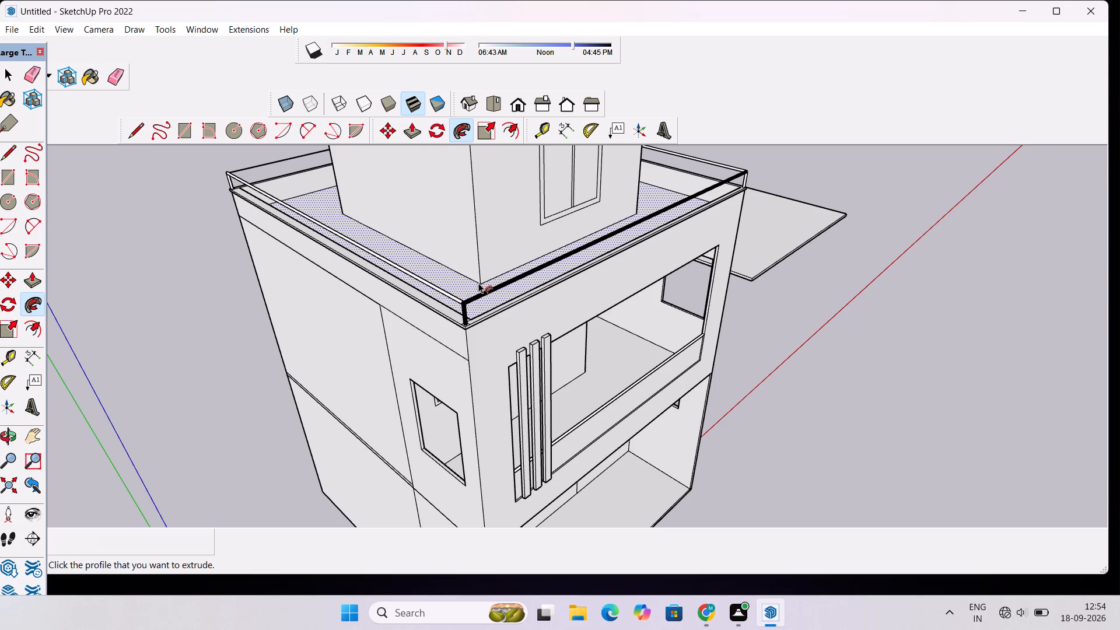
scroll(555, 304, down, 4)
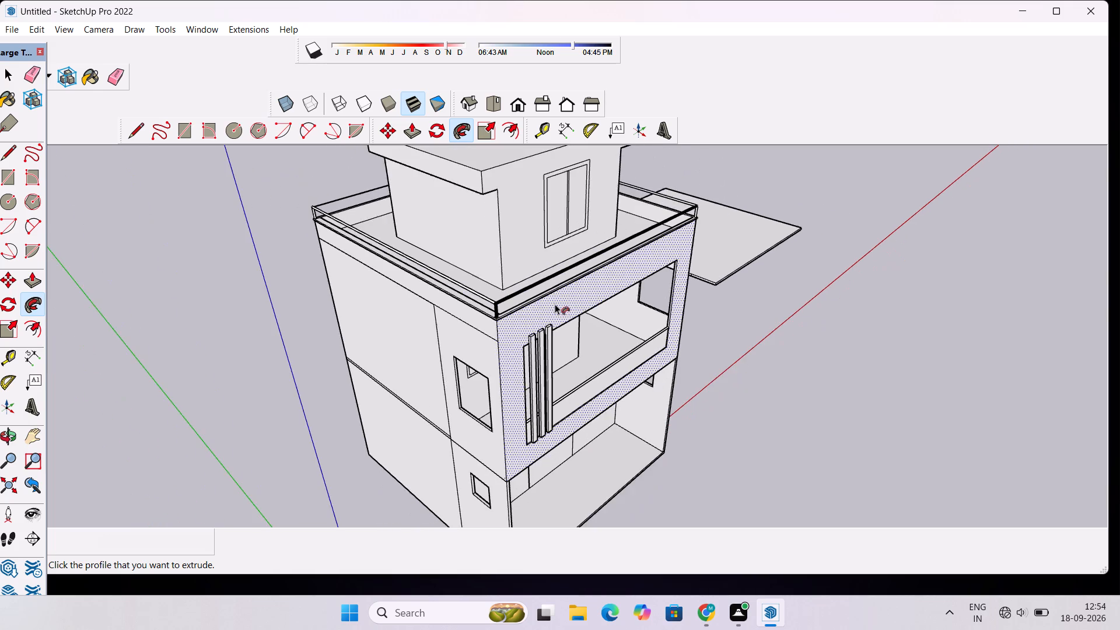
scroll(750, 216, up, 5)
scroll(530, 200, up, 1)
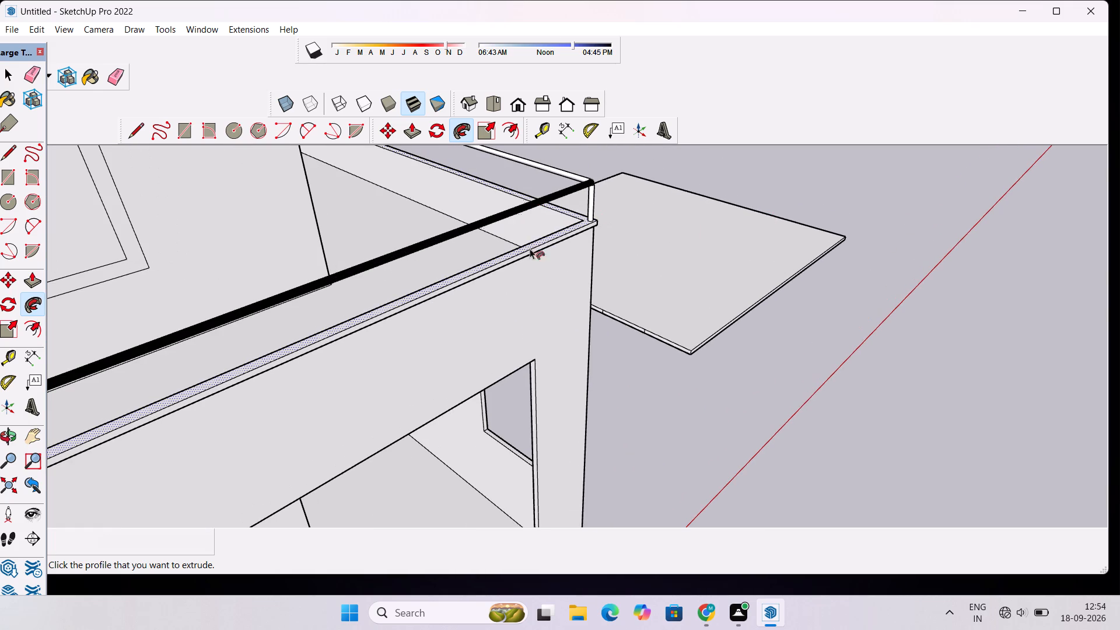
Draw a circle of 3" radius centred where the rear top railing line meets the tubes at the rear-right corner.
key(o)
scroll(571, 225, down, 5)
scroll(390, 250, down, 13)
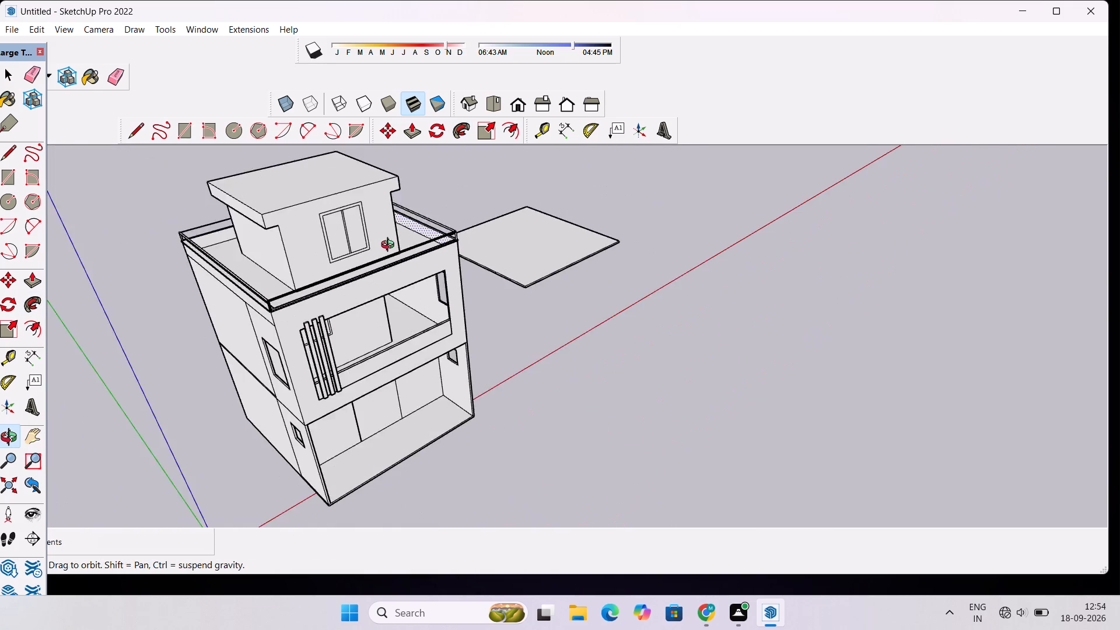
scroll(390, 246, down, 3)
drag(240, 228, 446, 253)
scroll(463, 244, down, 6)
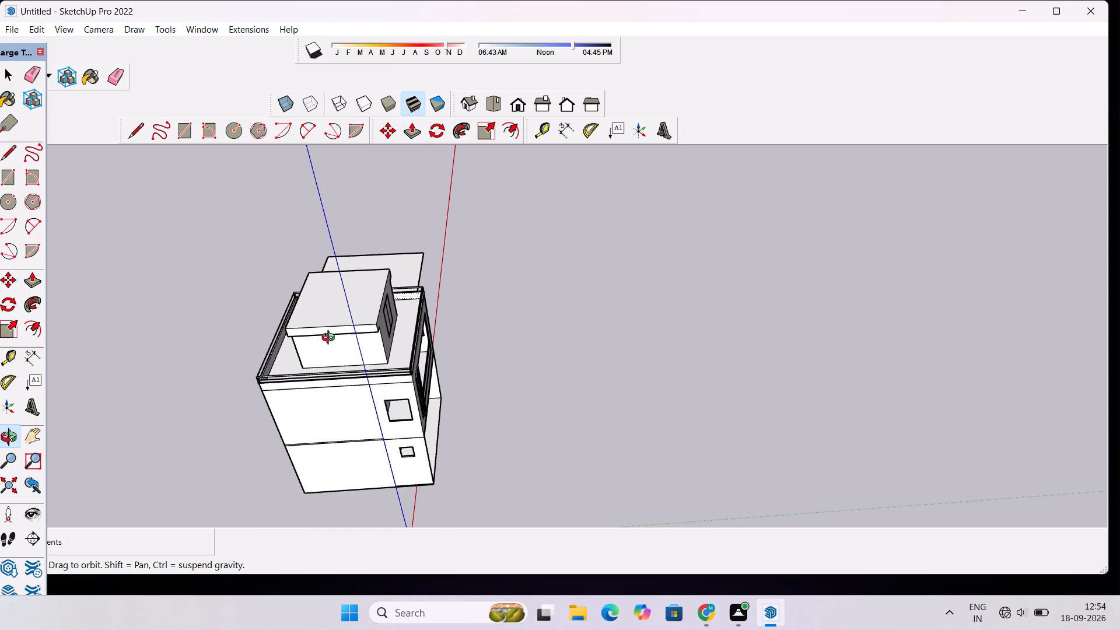
drag(331, 339, 811, 297)
scroll(766, 328, down, 7)
drag(761, 439, 703, 375)
scroll(704, 391, up, 3)
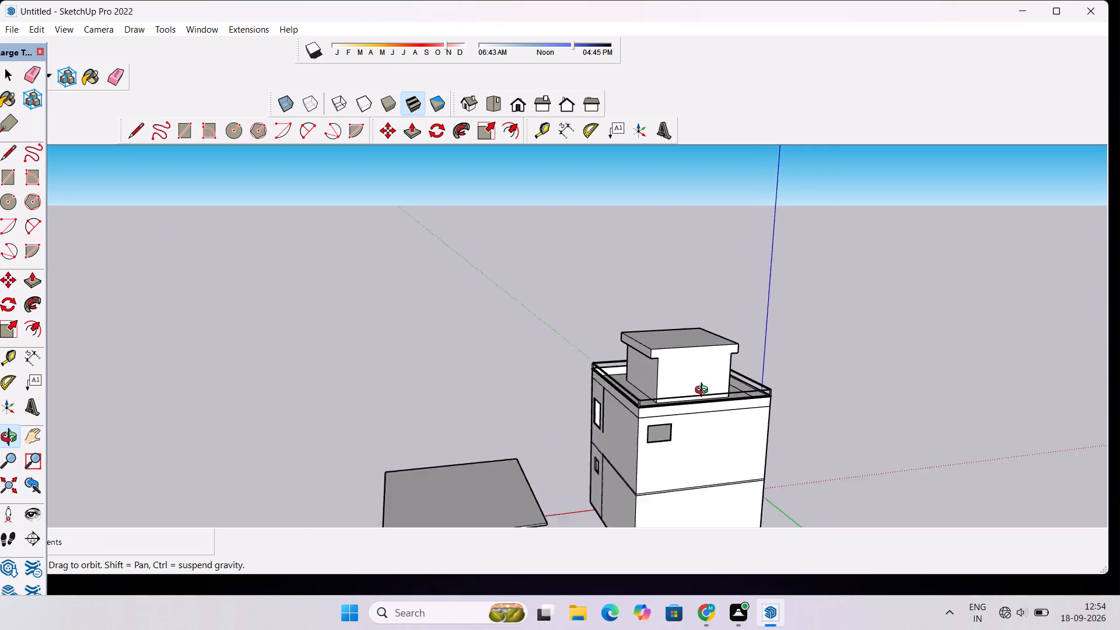
scroll(704, 391, up, 8)
shift+drag(737, 430, 688, 387)
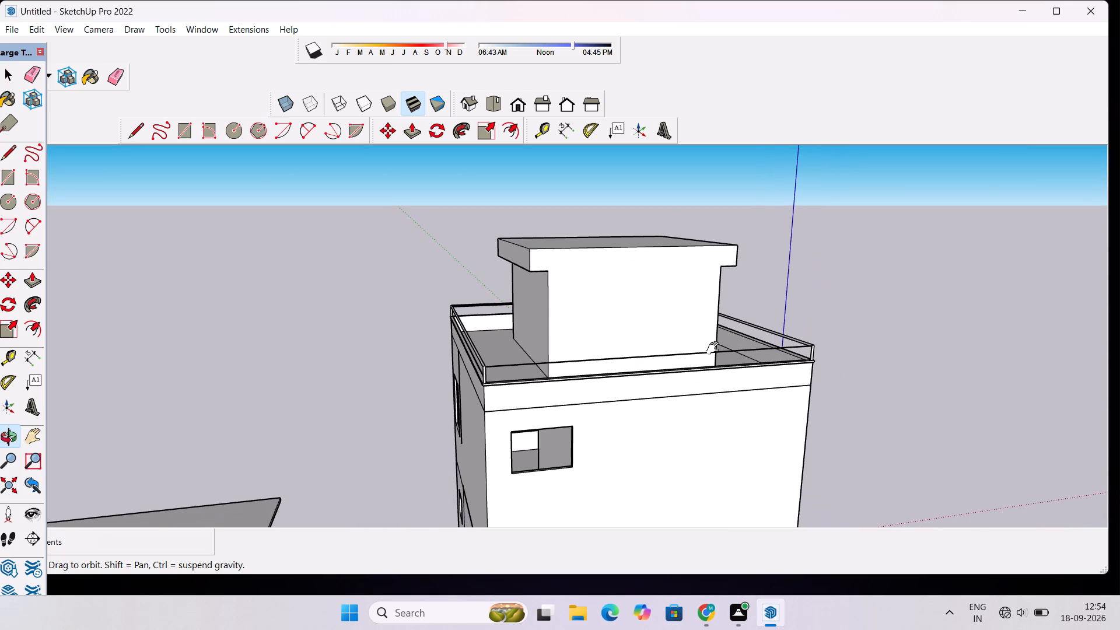
scroll(723, 341, up, 6)
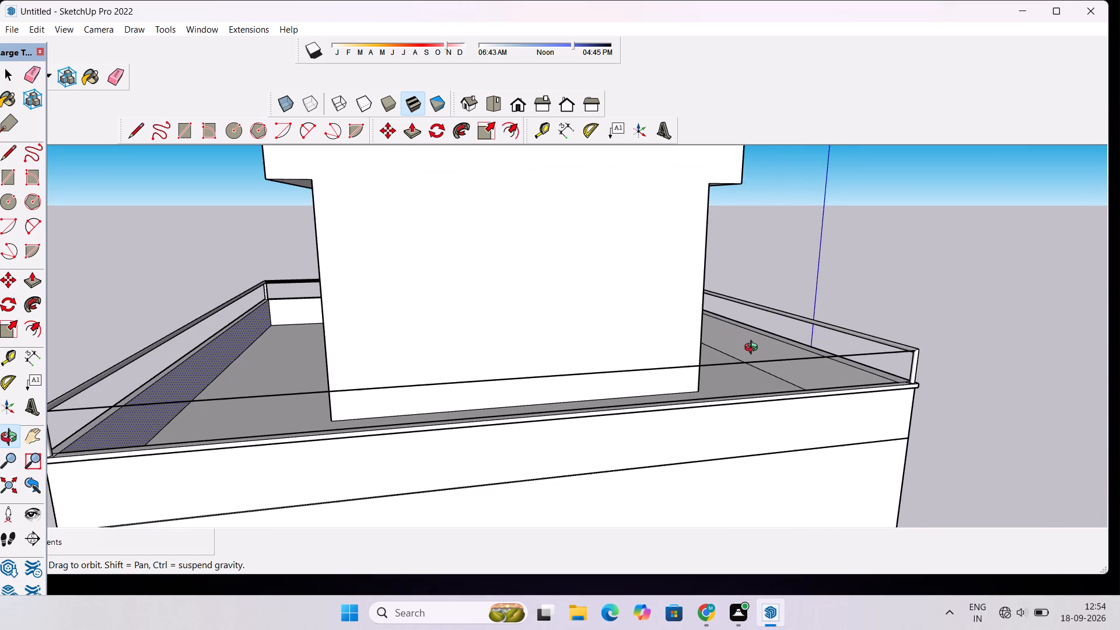
scroll(754, 349, down, 4)
drag(761, 376, 669, 467)
drag(497, 464, 846, 348)
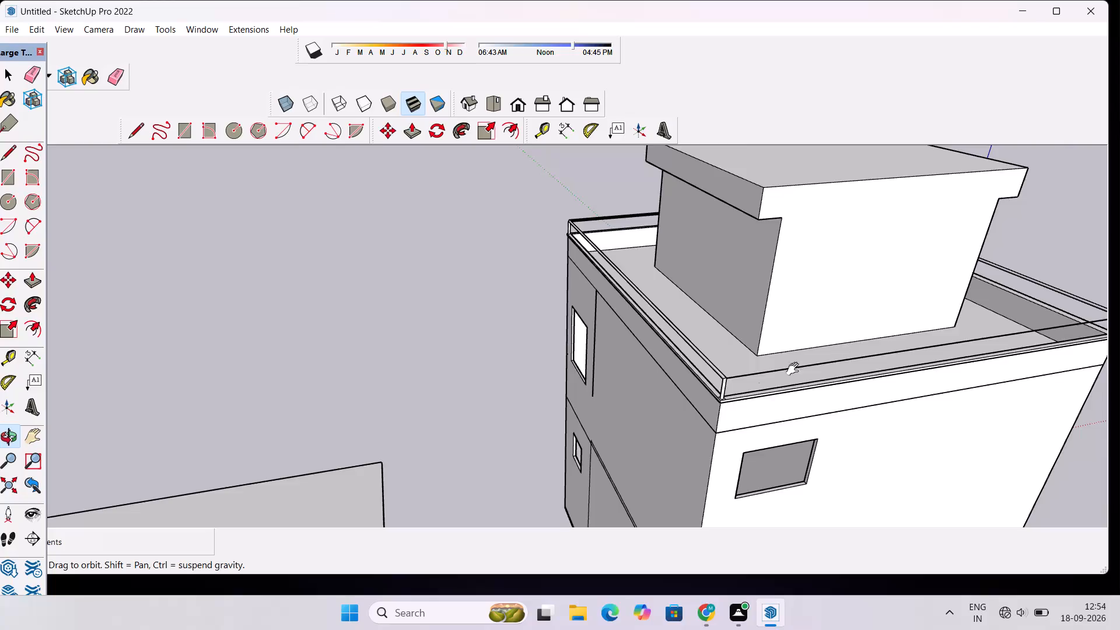
scroll(691, 393, up, 8)
drag(823, 374, 655, 390)
scroll(649, 389, down, 1)
scroll(519, 395, up, 2)
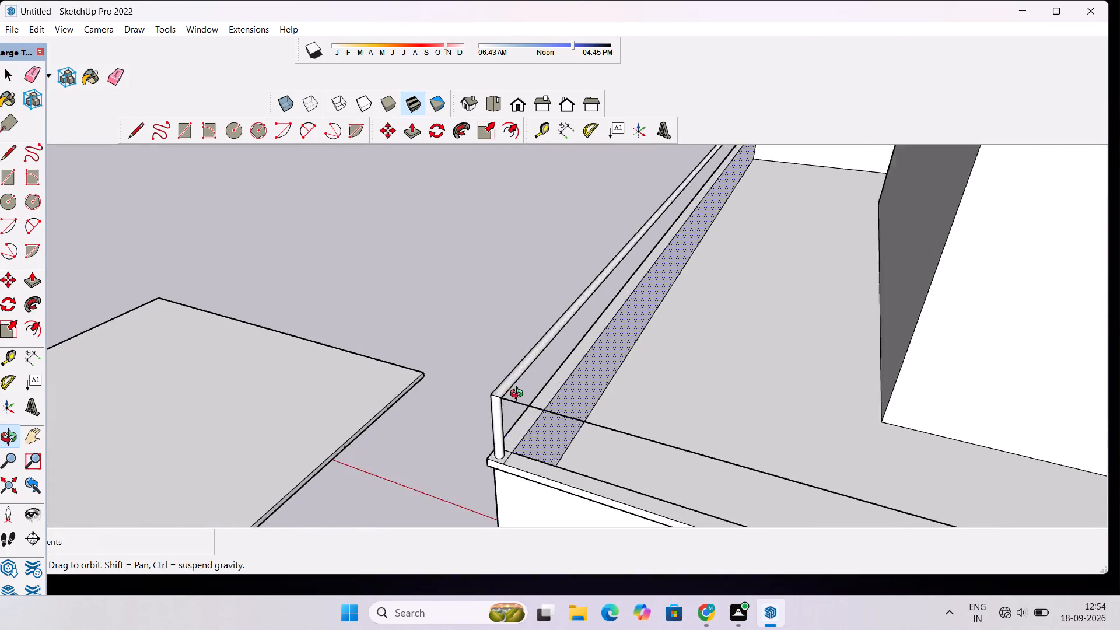
scroll(519, 395, up, 3)
scroll(516, 399, down, 5)
scroll(499, 422, up, 4)
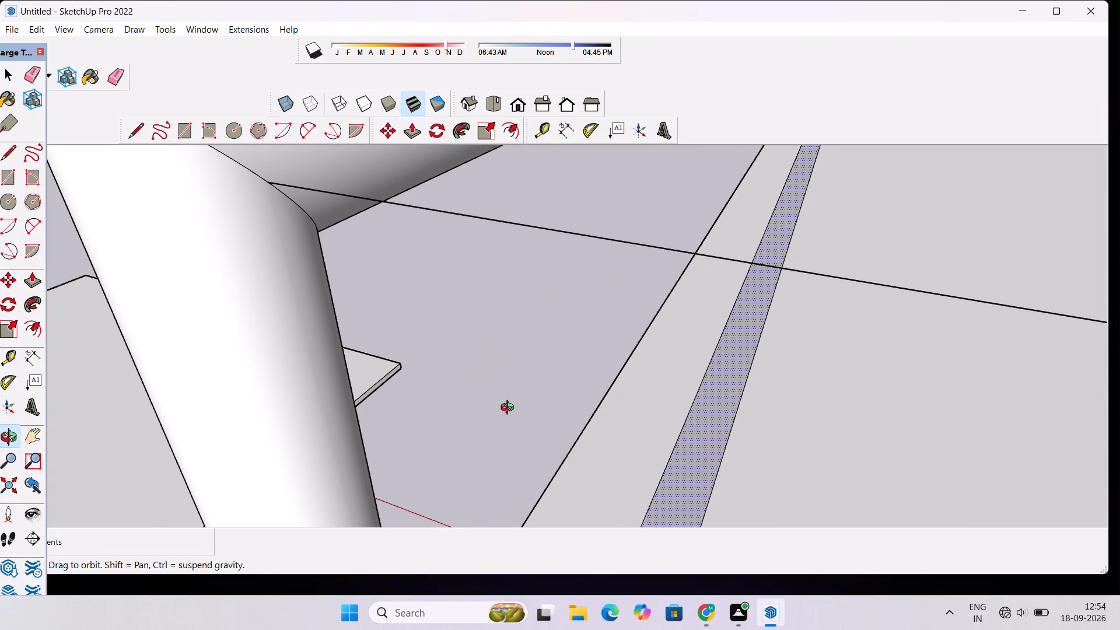
key(c)
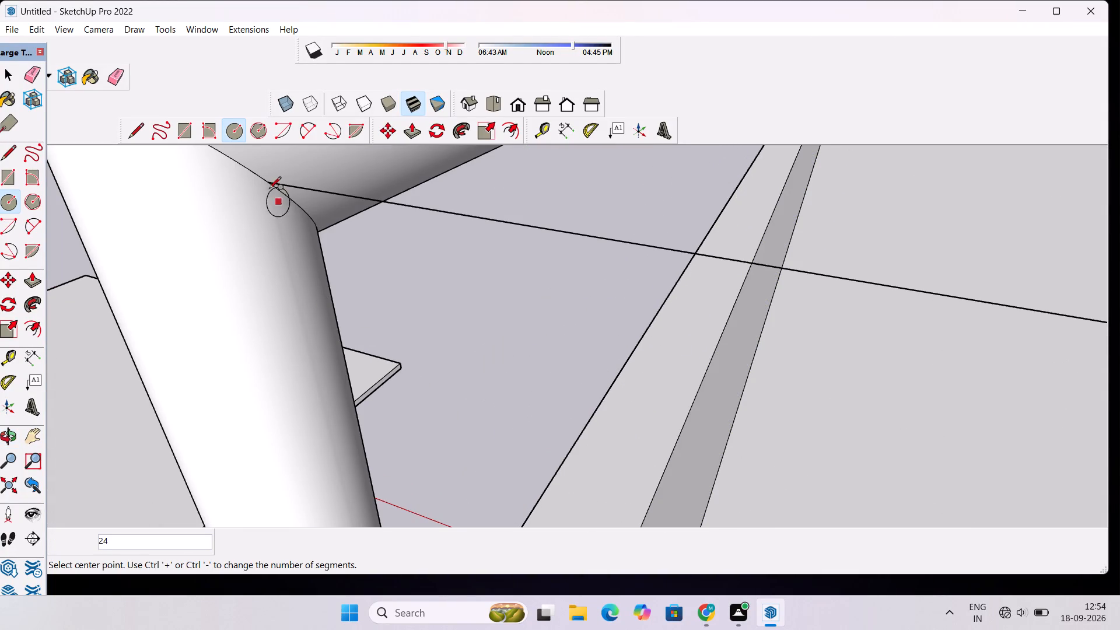
click(267, 184)
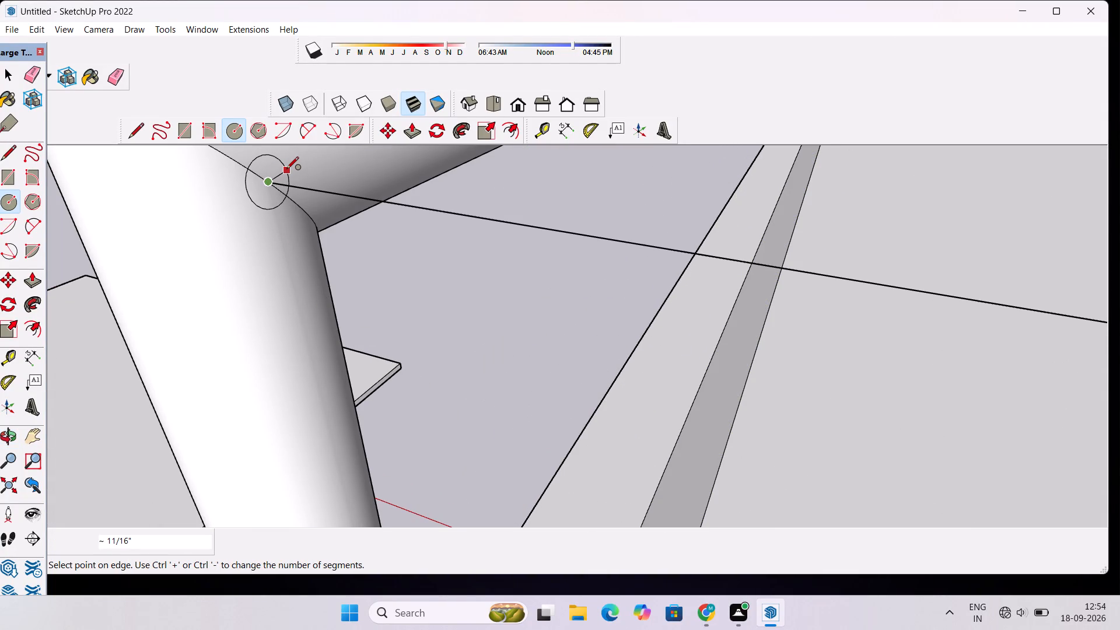
text(3")
key(Return)
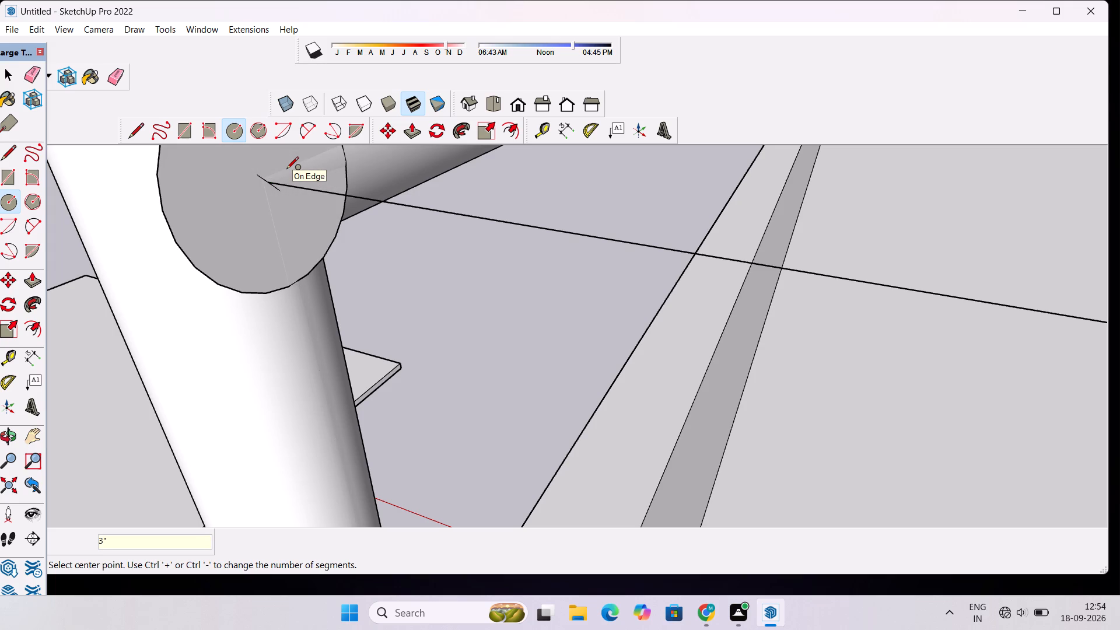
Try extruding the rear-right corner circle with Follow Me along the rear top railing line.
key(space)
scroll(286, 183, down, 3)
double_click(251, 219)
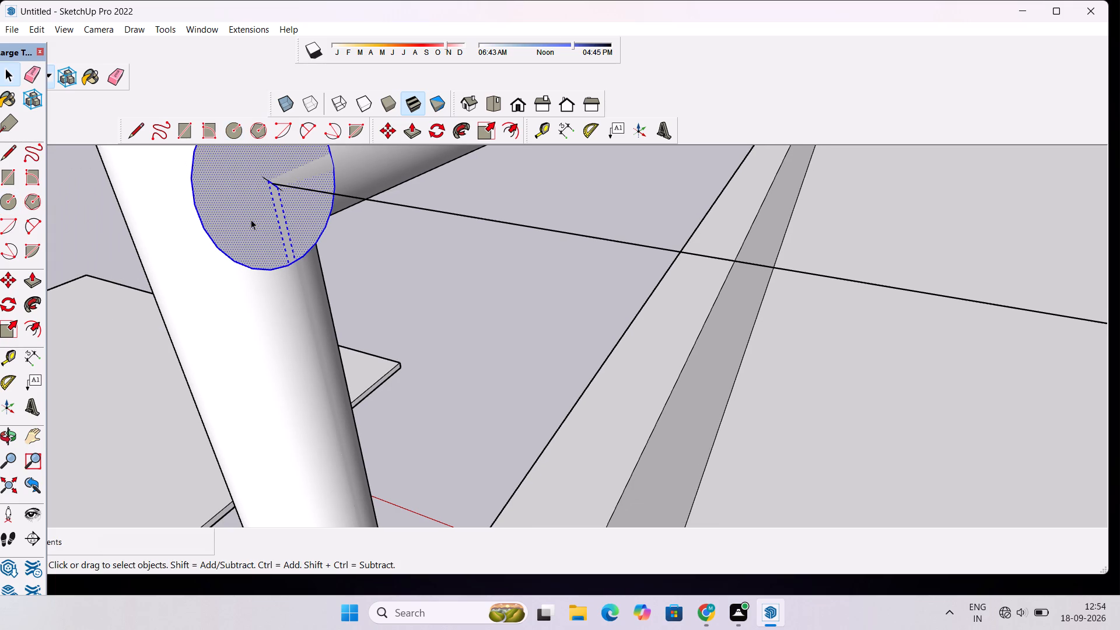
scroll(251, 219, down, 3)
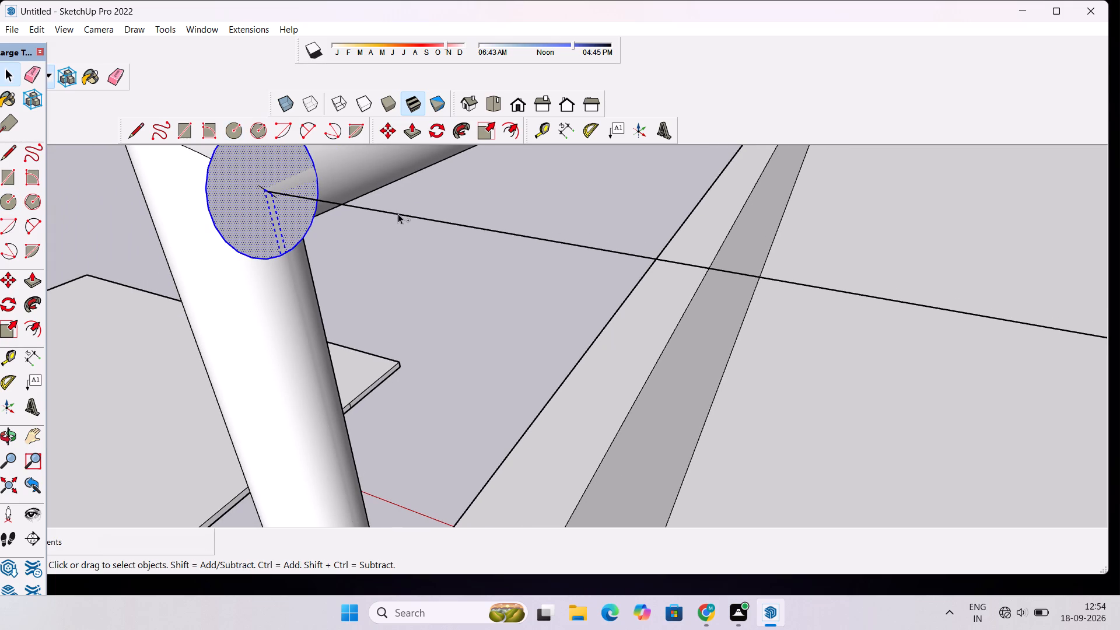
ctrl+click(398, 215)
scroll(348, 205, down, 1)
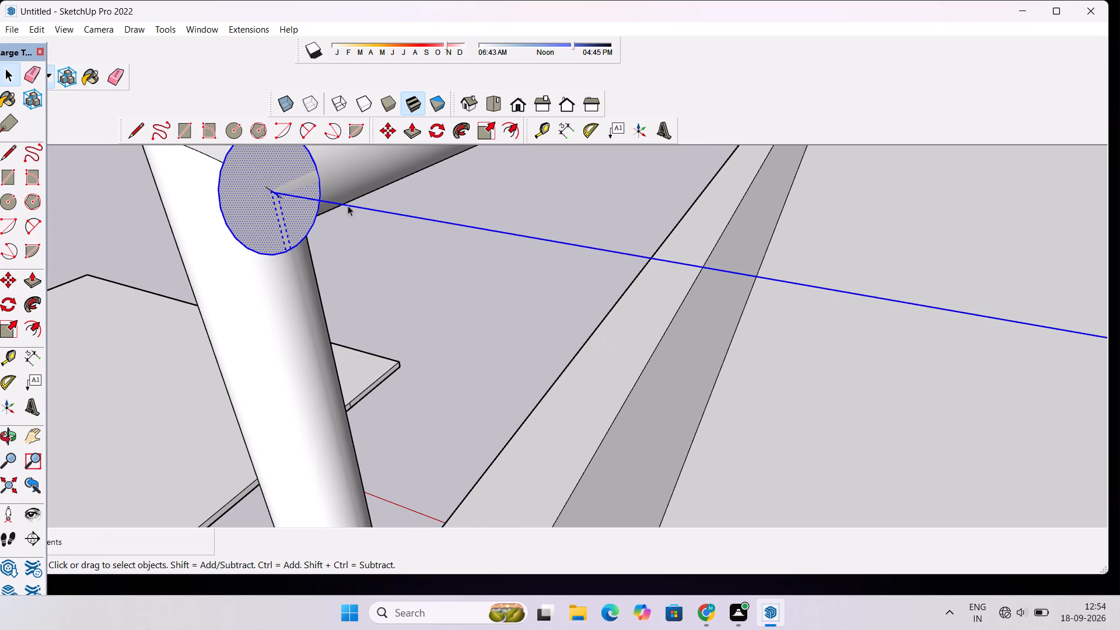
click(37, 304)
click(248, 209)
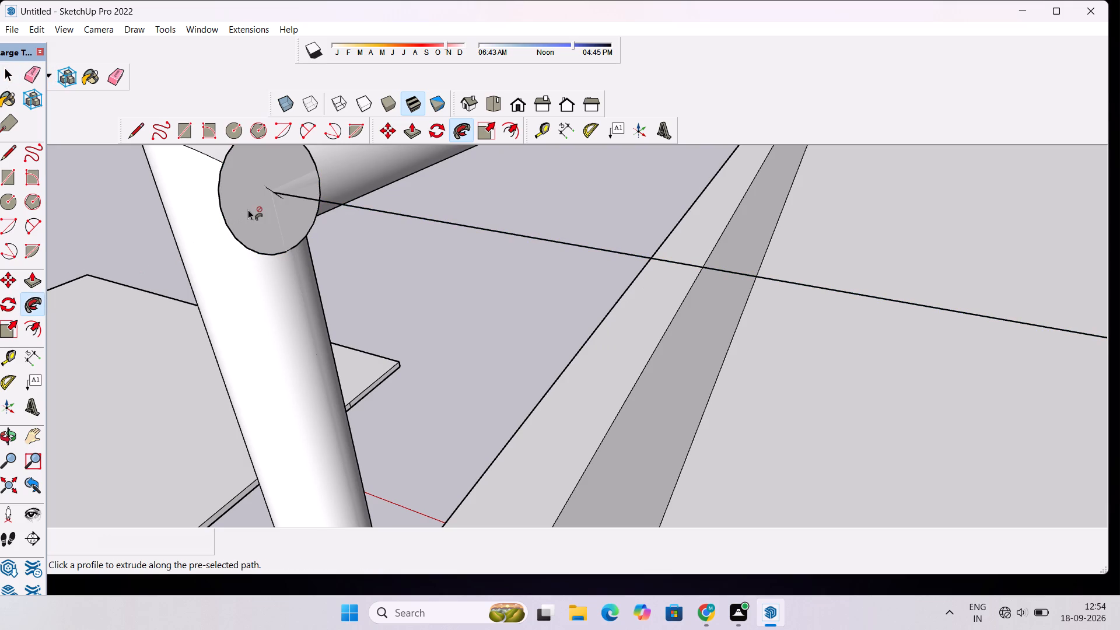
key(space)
Erase the rear top railing line running between the two rear corner posts.
scroll(253, 212, down, 11)
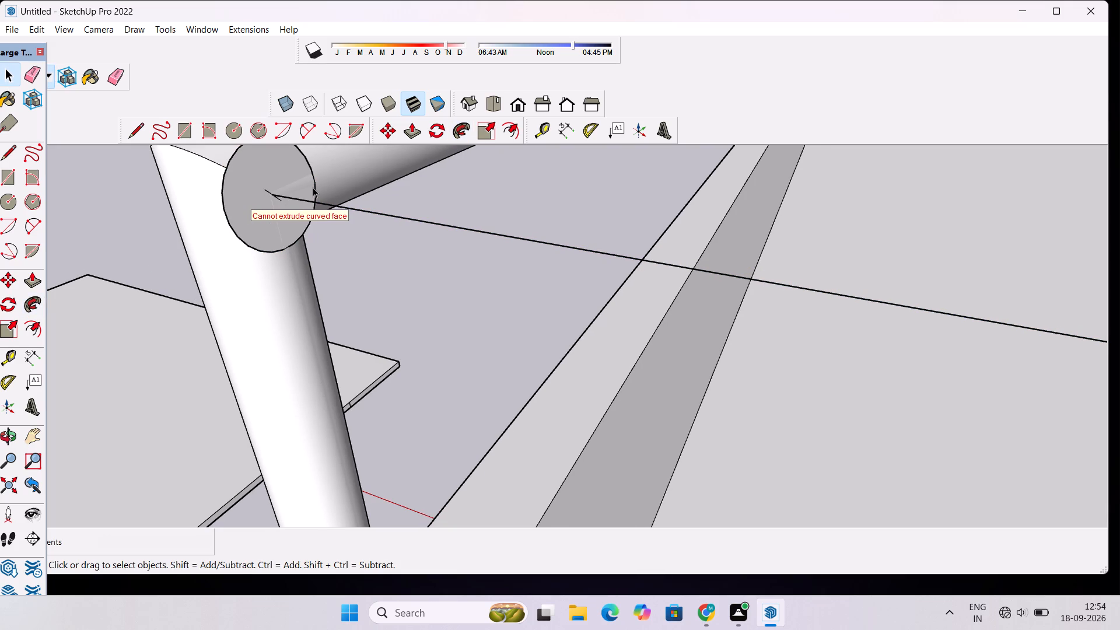
scroll(358, 184, down, 4)
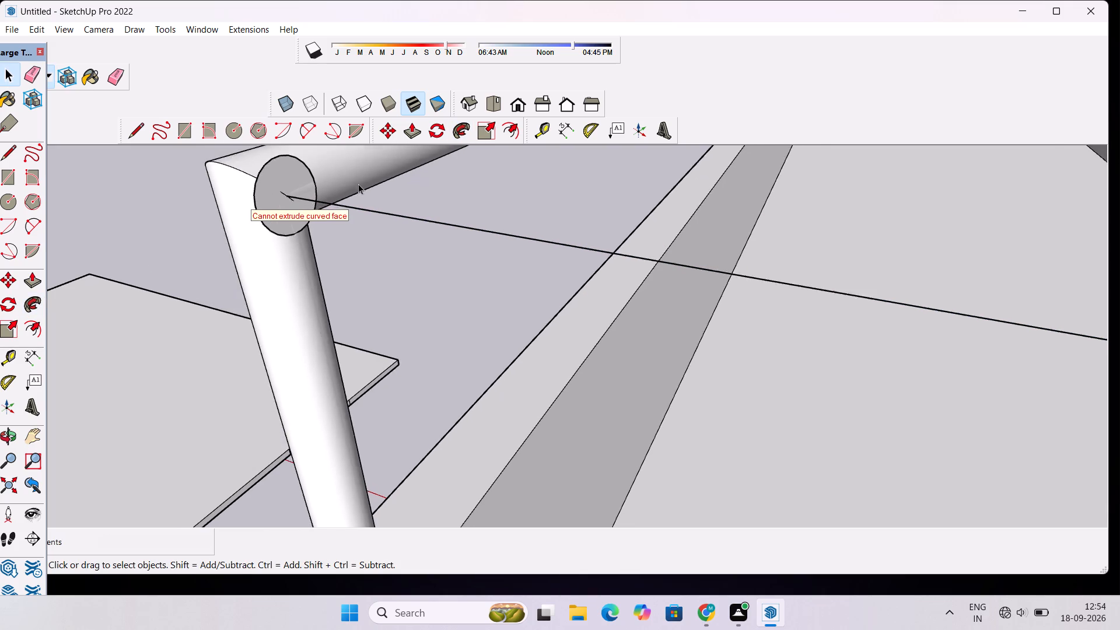
scroll(358, 184, down, 4)
click(9, 436)
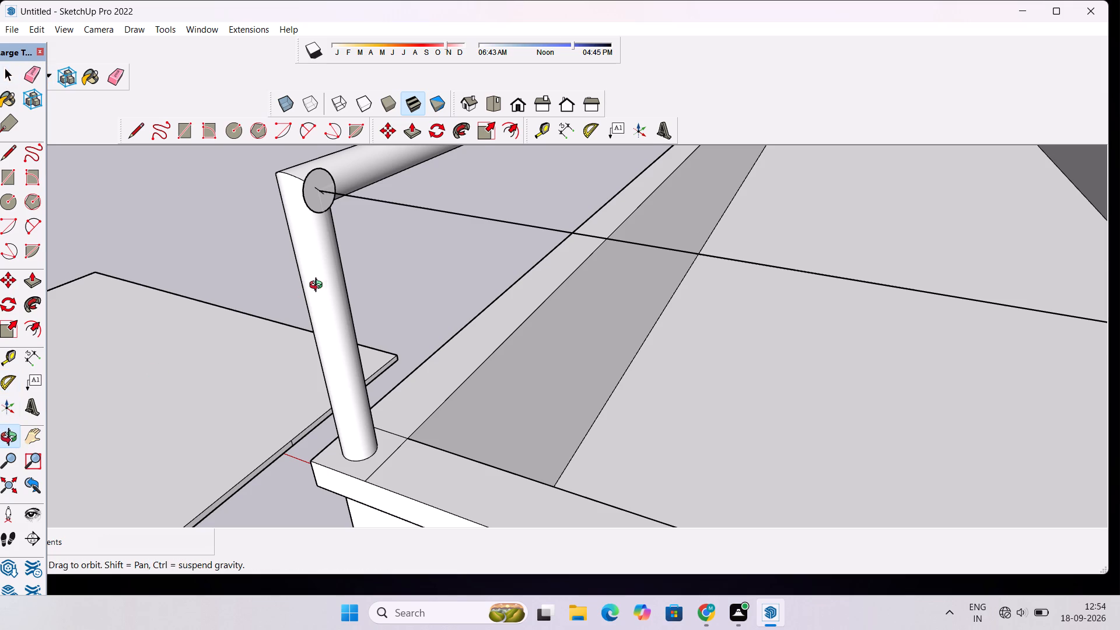
scroll(324, 282, down, 7)
drag(226, 319, 419, 292)
scroll(422, 290, down, 11)
drag(406, 308, 440, 310)
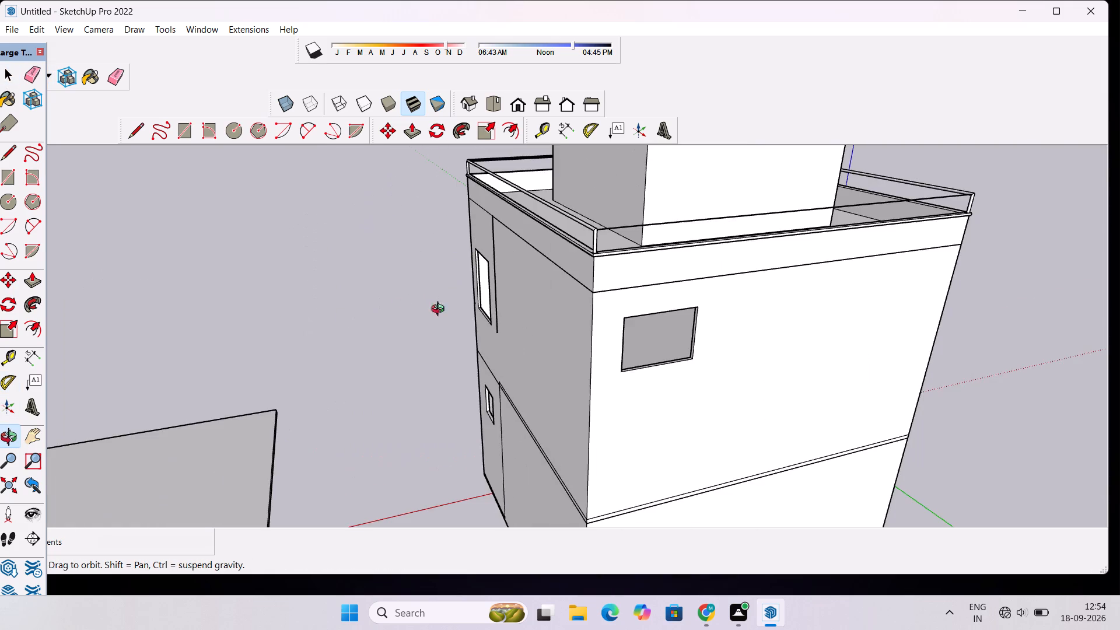
drag(440, 310, 505, 414)
scroll(765, 266, up, 3)
drag(818, 296, 695, 220)
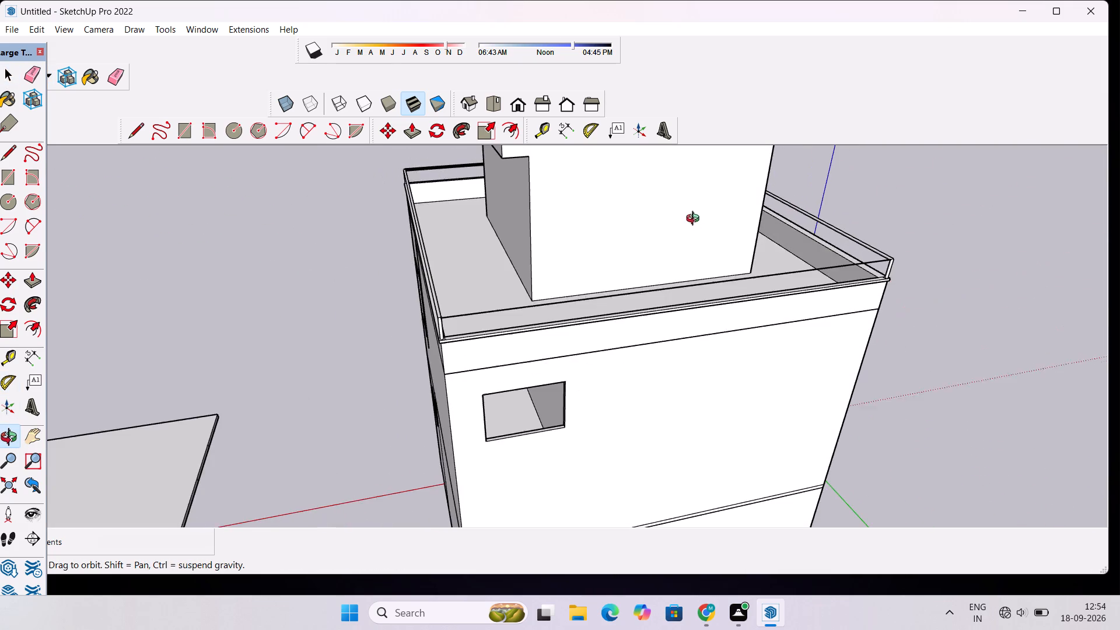
drag(695, 220, 688, 217)
drag(778, 284, 724, 258)
key(e)
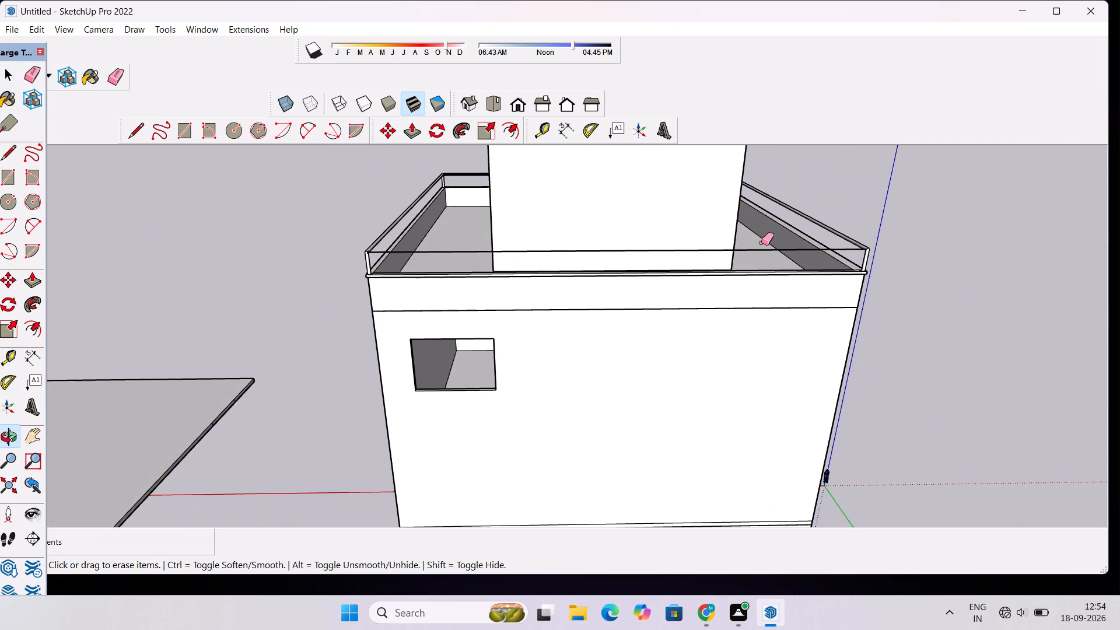
click(762, 246)
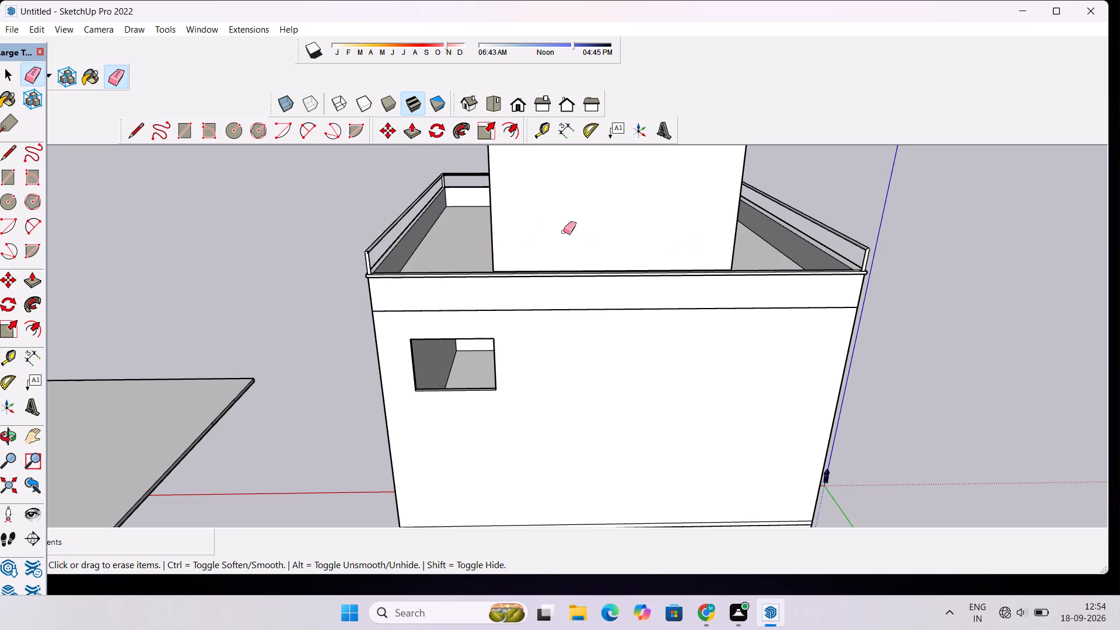
Draw a vertical line about 3' 7" long up the inner side of the front-right corner post from its base on the parapet.
key(r)
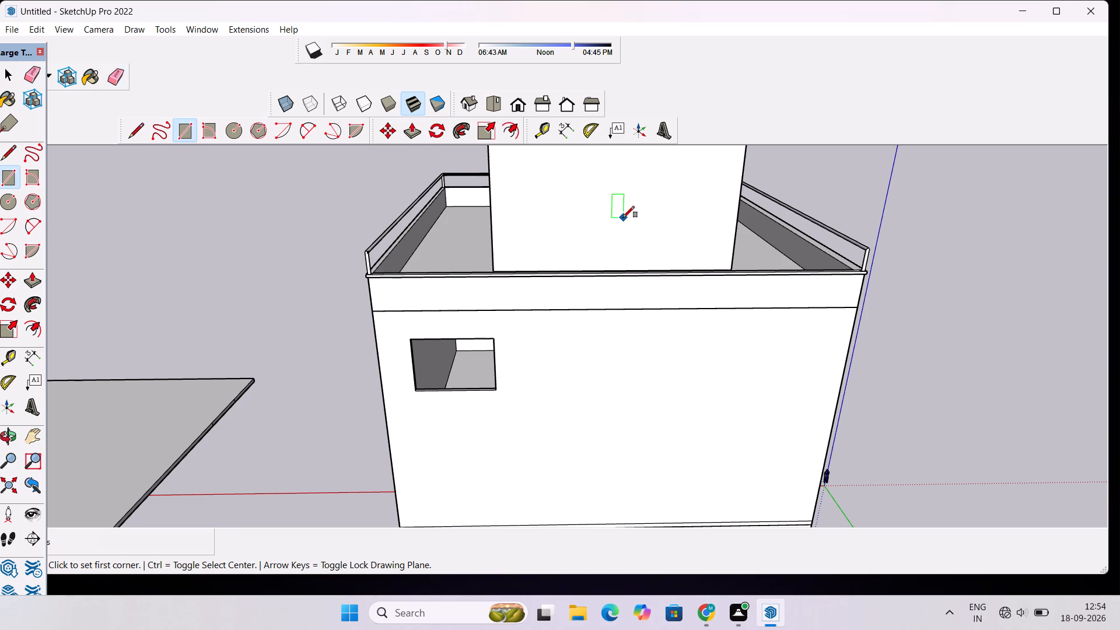
key(o)
drag(588, 262, 596, 360)
scroll(587, 274, down, 10)
drag(298, 332, 680, 224)
scroll(386, 269, up, 4)
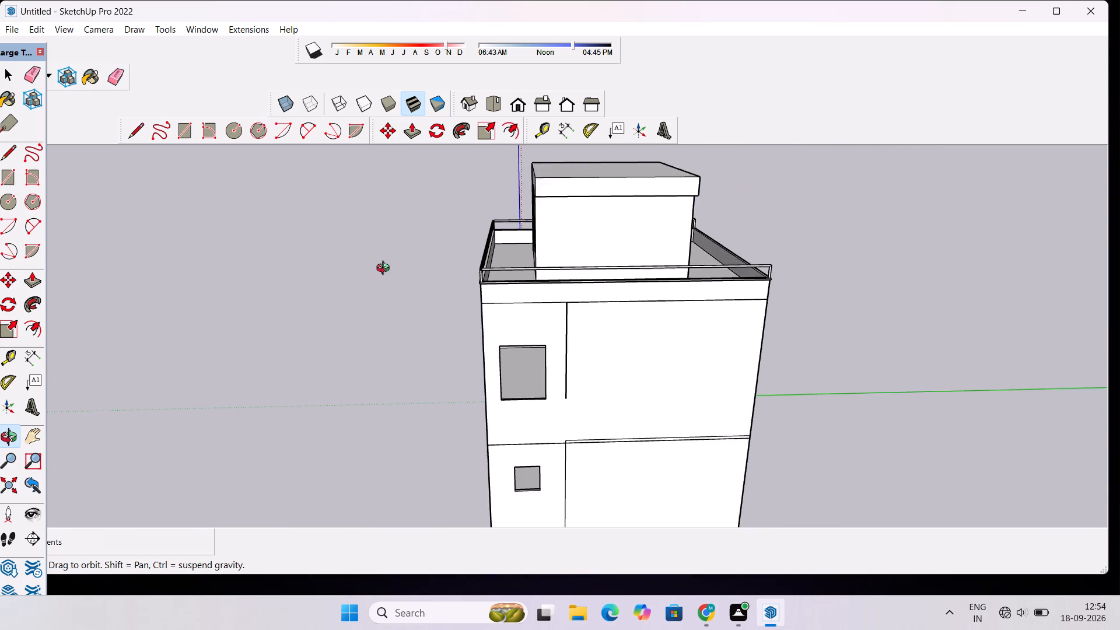
scroll(386, 269, up, 4)
drag(446, 298, 823, 274)
scroll(600, 247, up, 4)
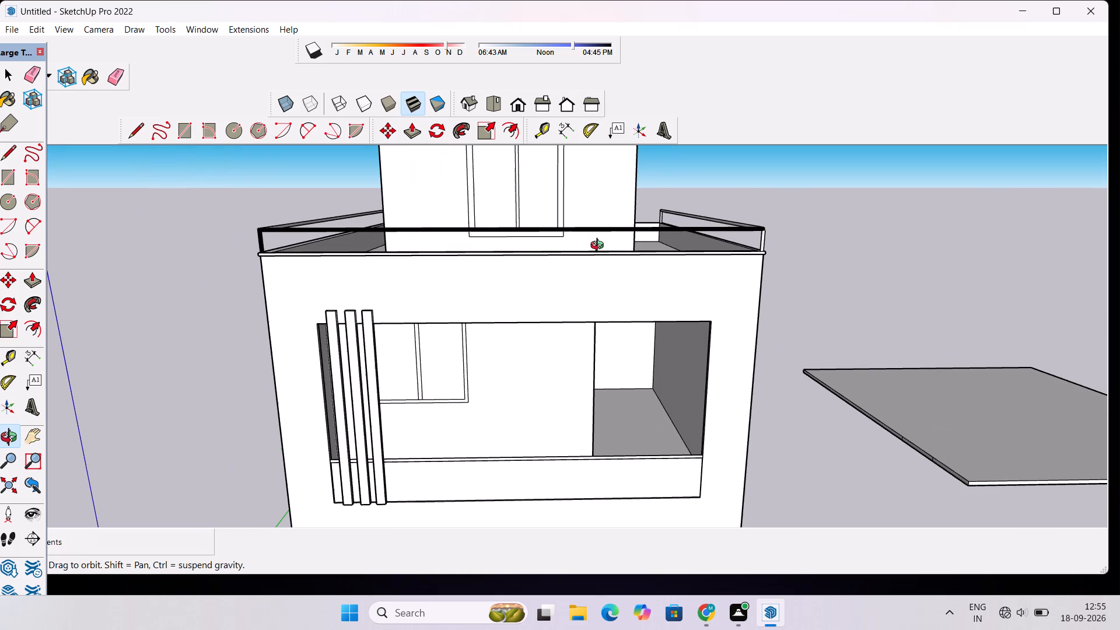
drag(602, 273, 604, 302)
scroll(623, 293, up, 2)
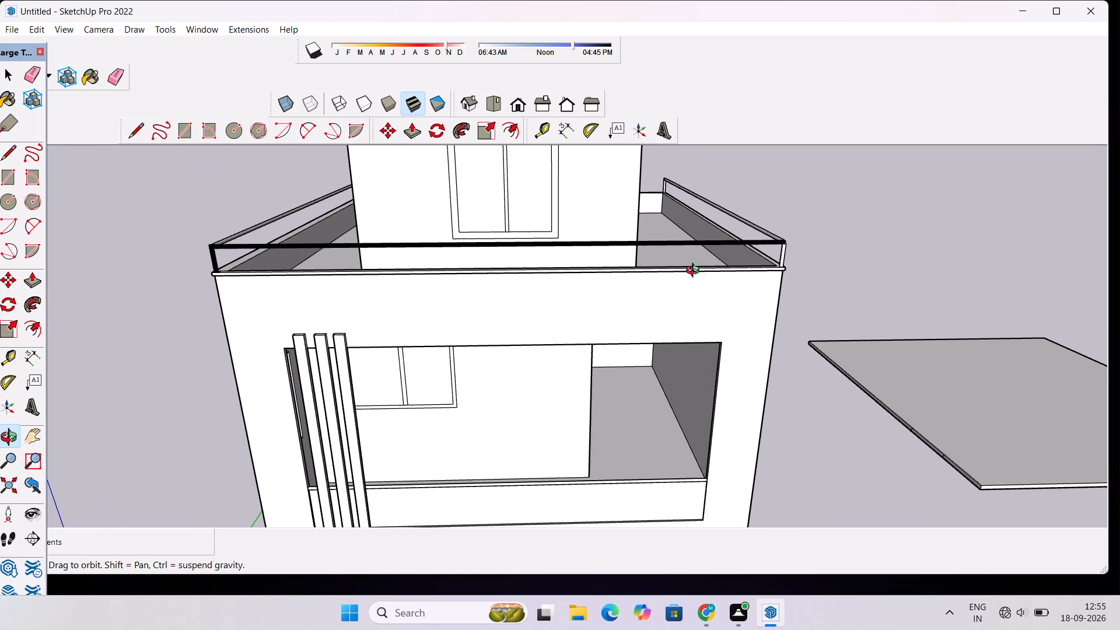
scroll(700, 274, up, 3)
scroll(701, 274, down, 2)
drag(715, 280, 711, 330)
scroll(796, 305, up, 3)
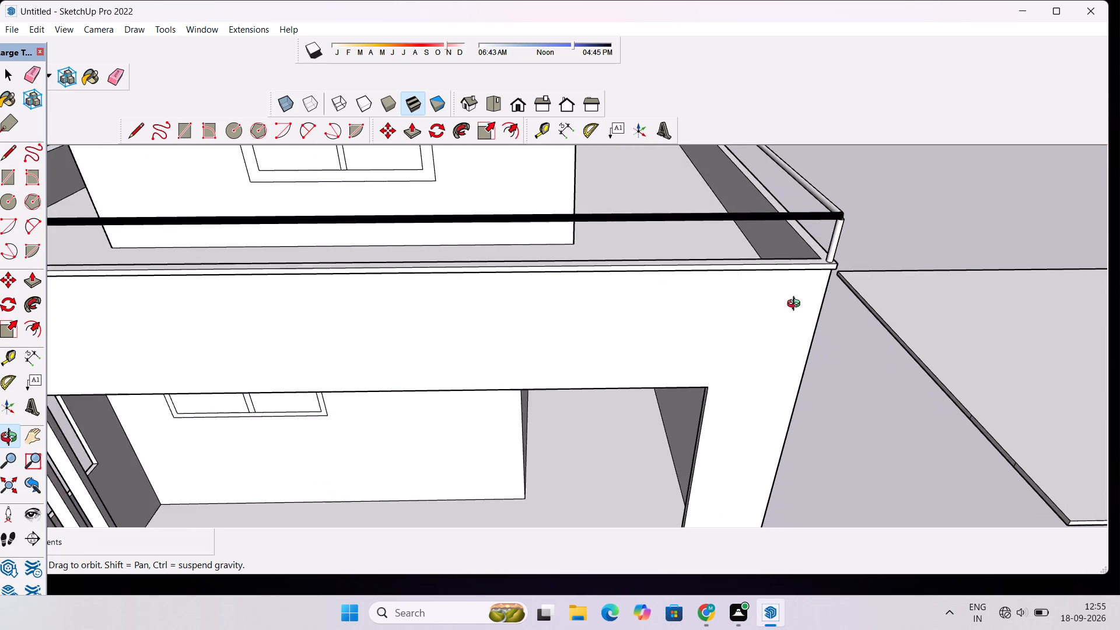
scroll(796, 305, up, 5)
scroll(814, 260, up, 2)
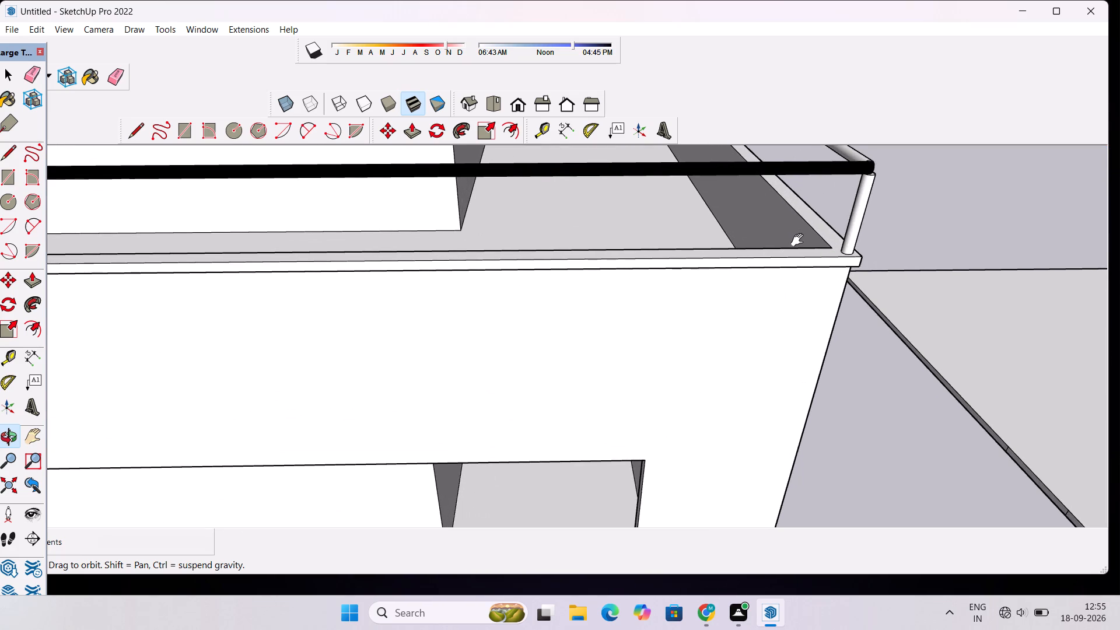
shift+drag(800, 240, 787, 296)
shift+scroll(818, 292, up, 4)
shift+scroll(870, 323, up, 3)
shift+scroll(783, 311, down, 5)
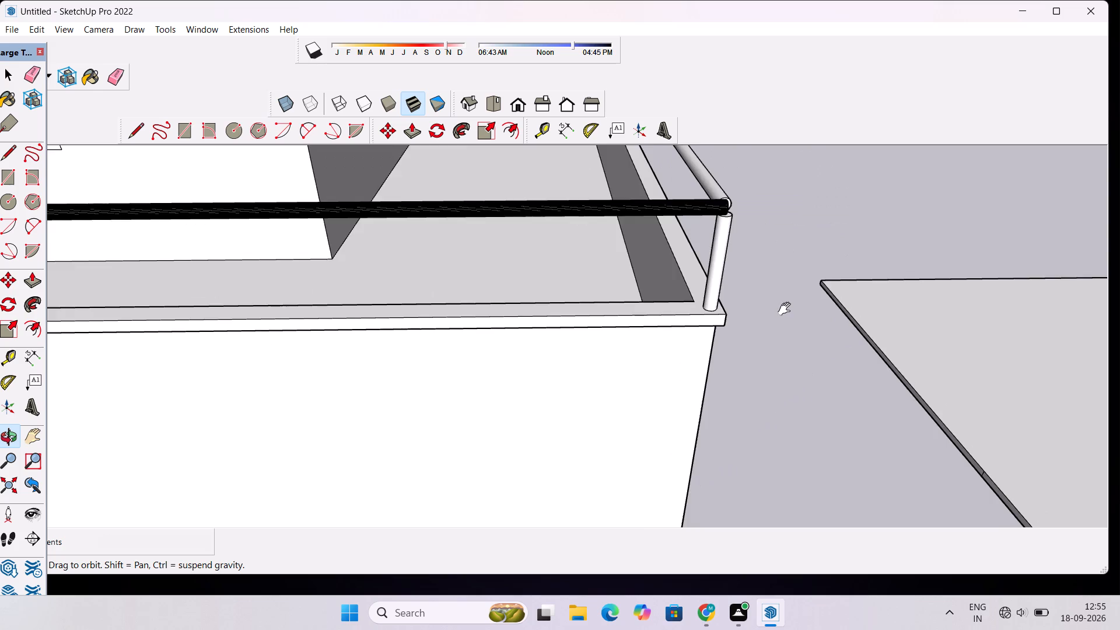
shift+scroll(787, 309, down, 2)
shift+scroll(738, 321, up, 14)
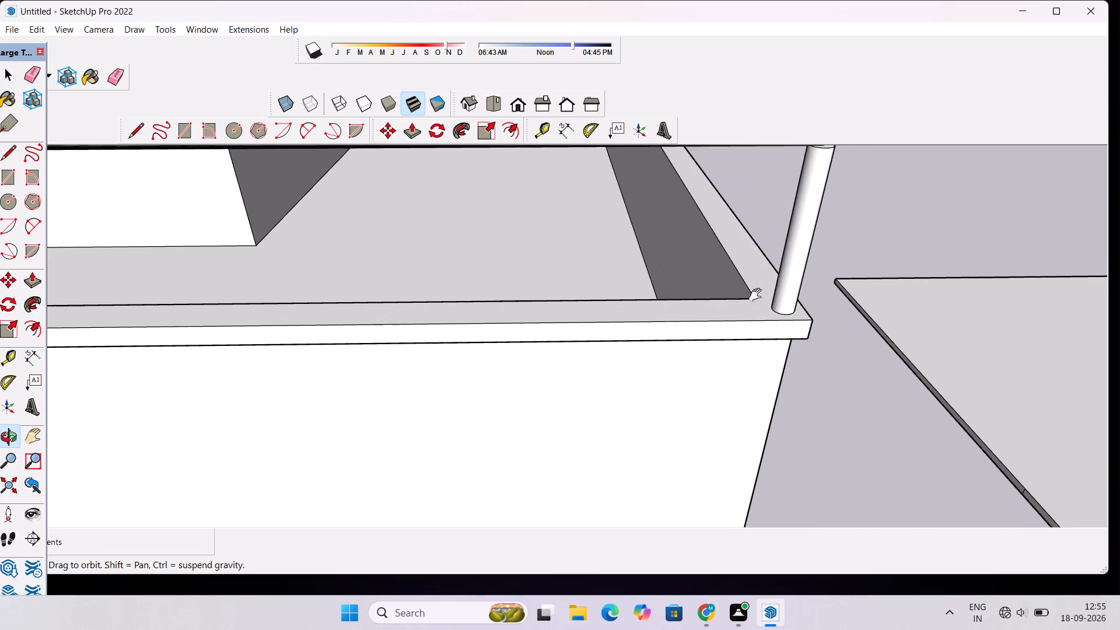
shift+scroll(758, 295, up, 2)
key(l)
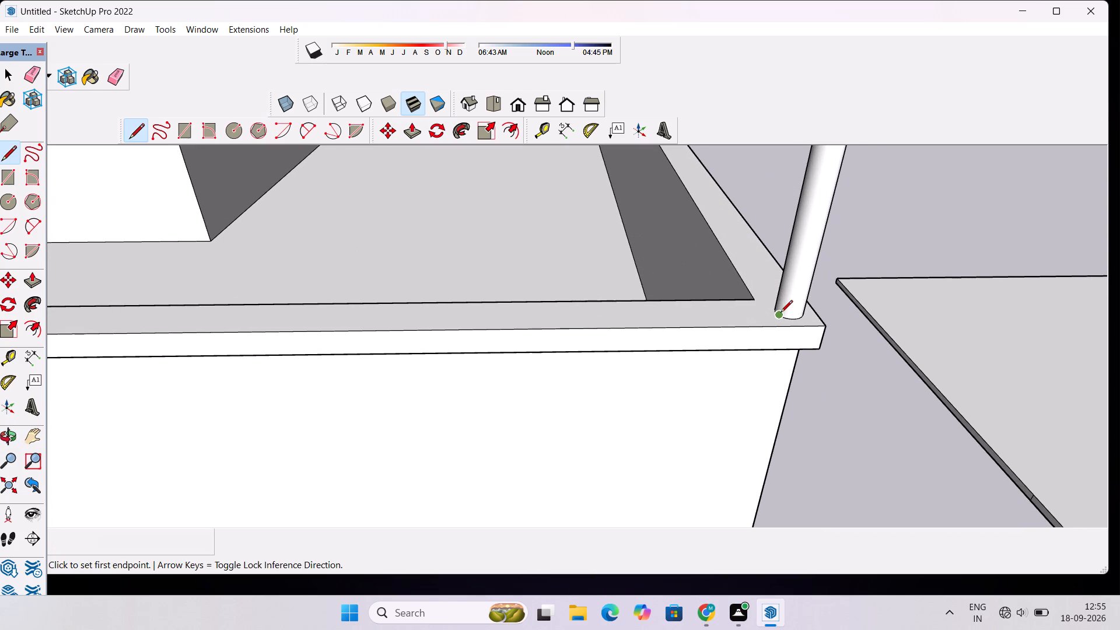
scroll(778, 313, up, 10)
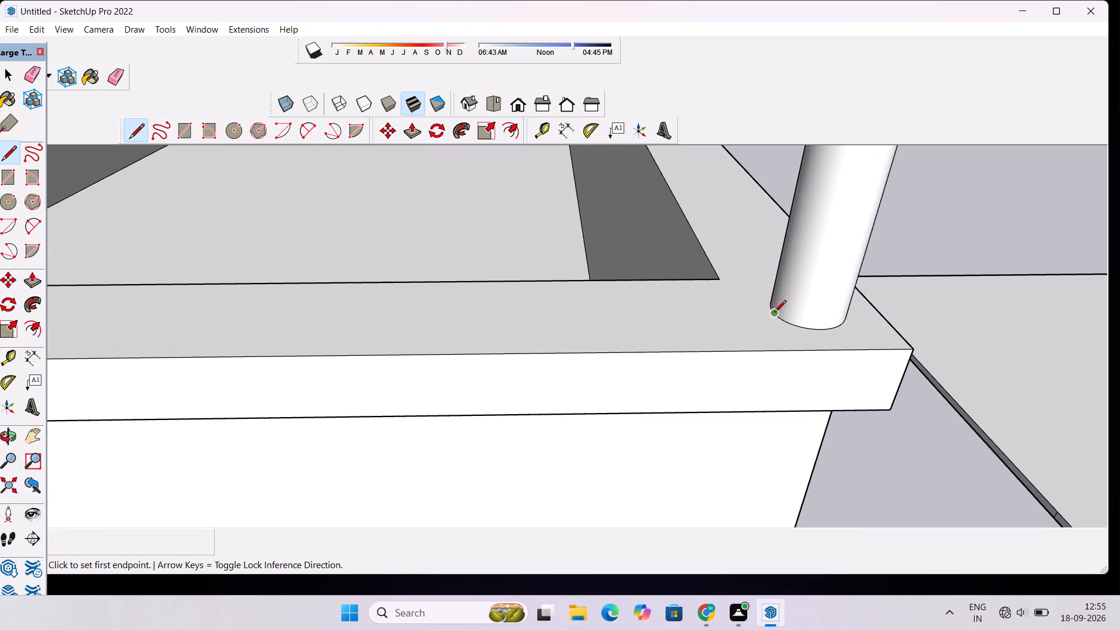
click(772, 310)
scroll(772, 300, down, 15)
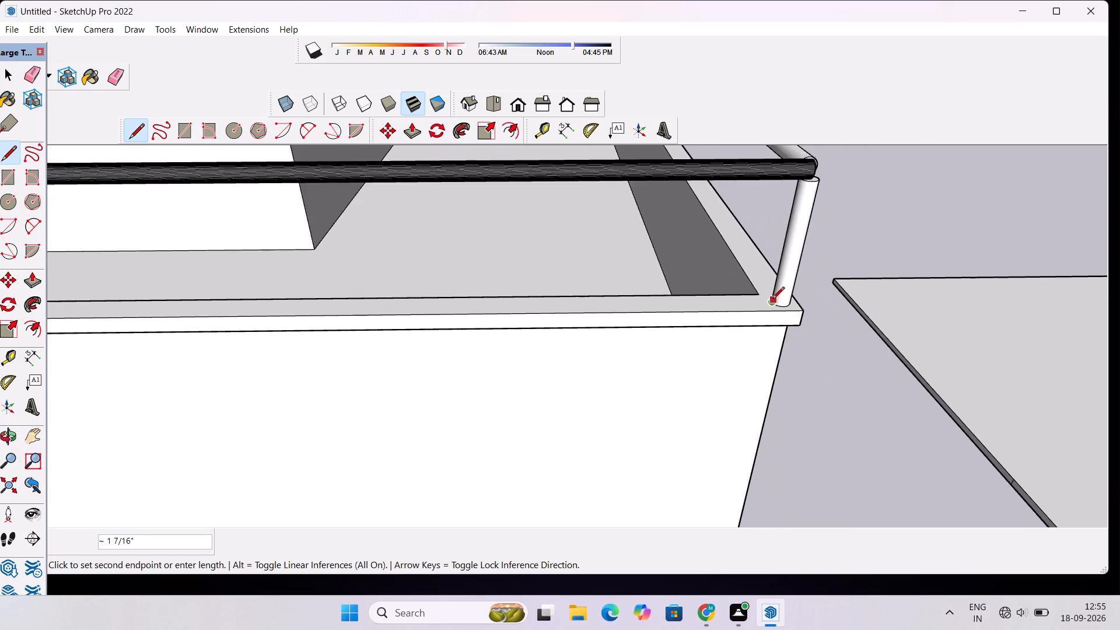
scroll(772, 300, down, 5)
scroll(772, 241, up, 4)
scroll(772, 241, down, 4)
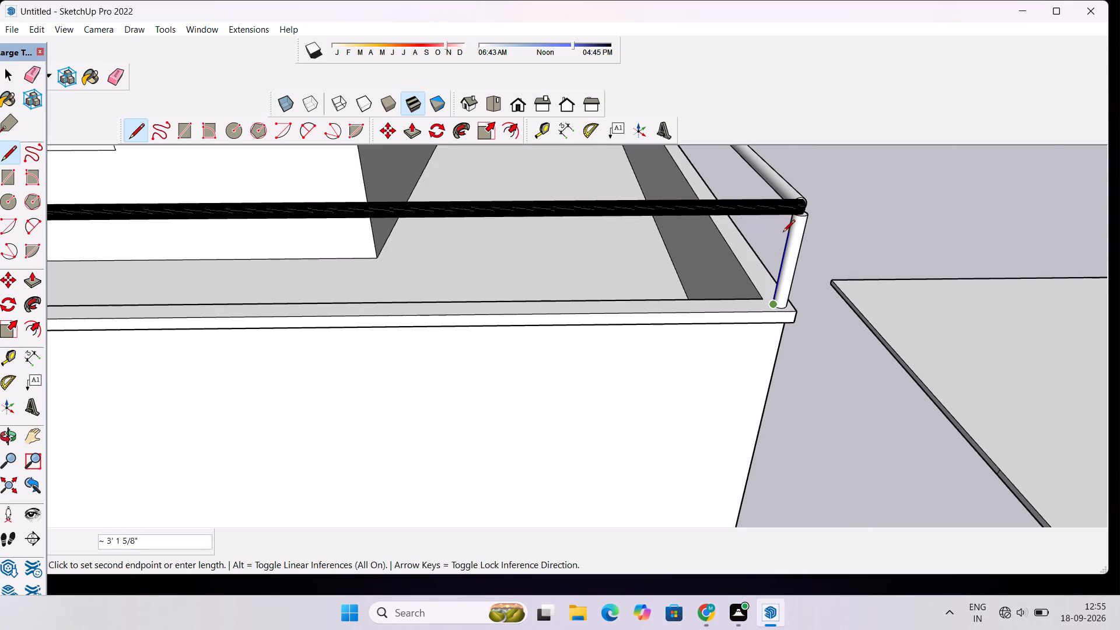
scroll(782, 235, up, 2)
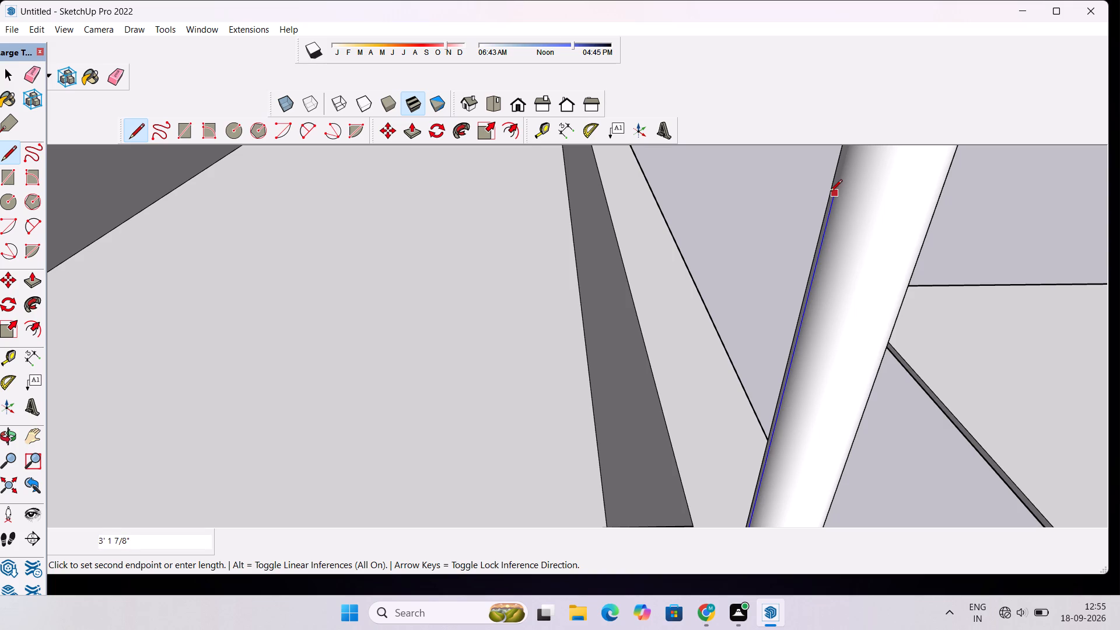
scroll(833, 194, down, 11)
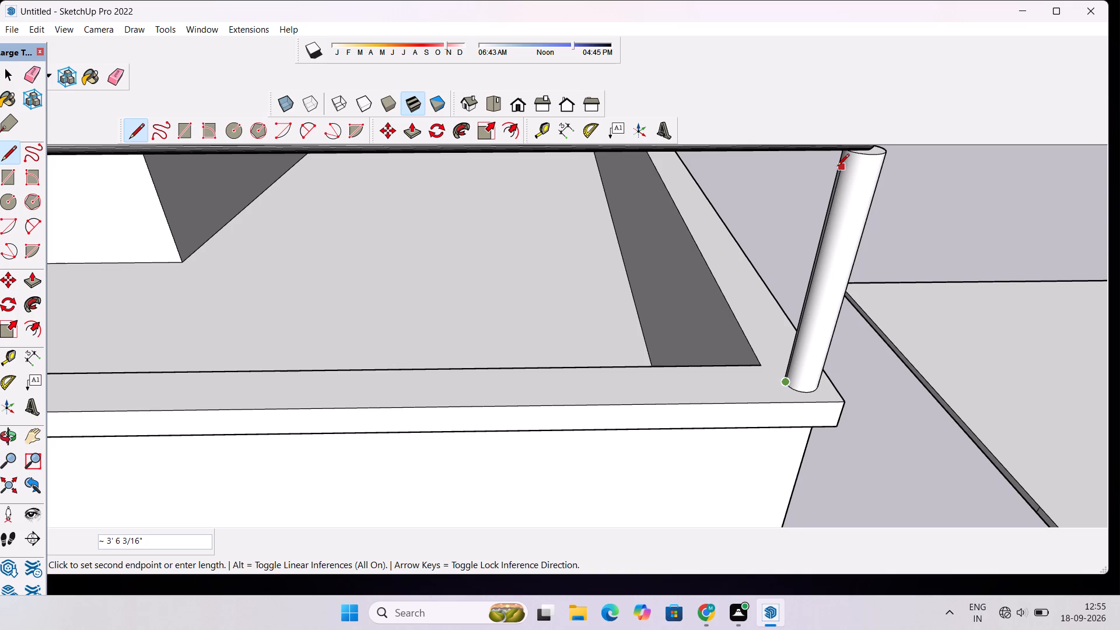
scroll(818, 257, up, 3)
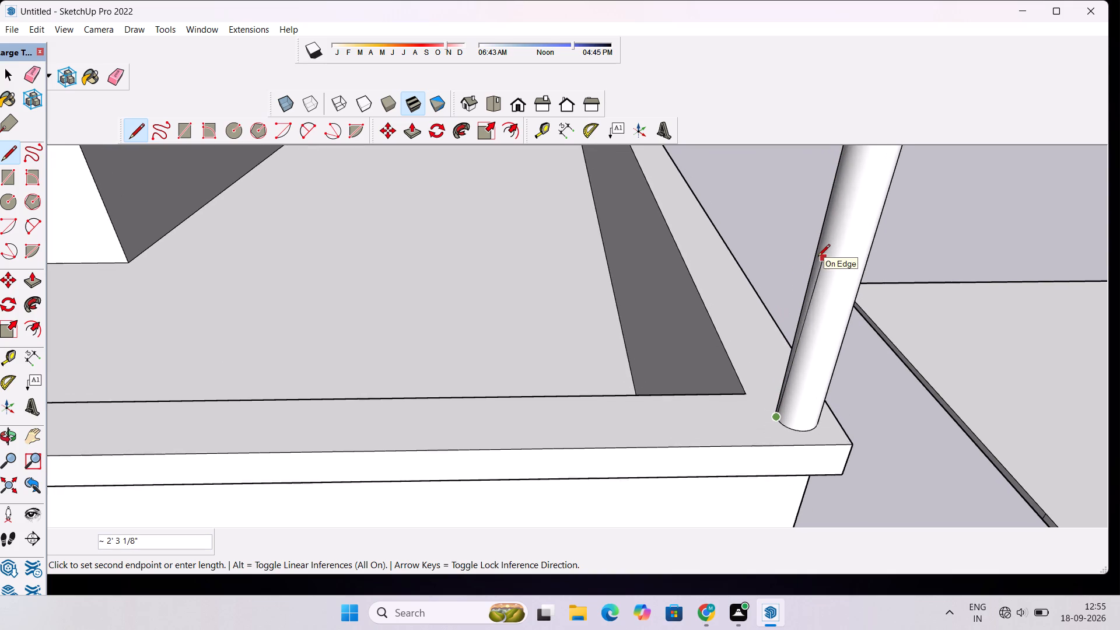
scroll(818, 257, up, 1)
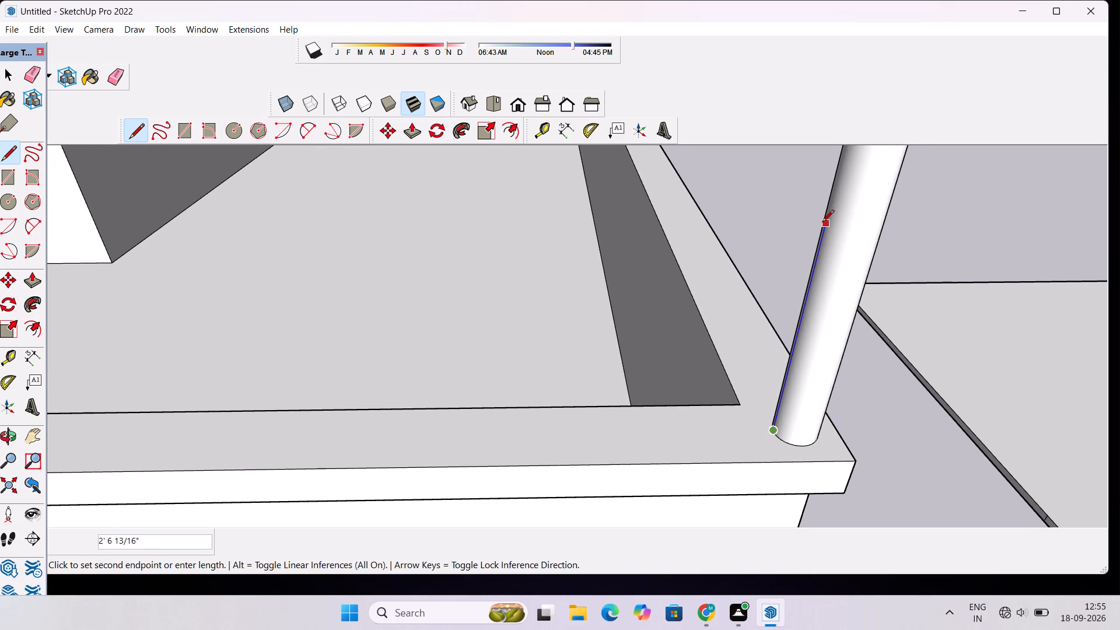
scroll(822, 223, down, 11)
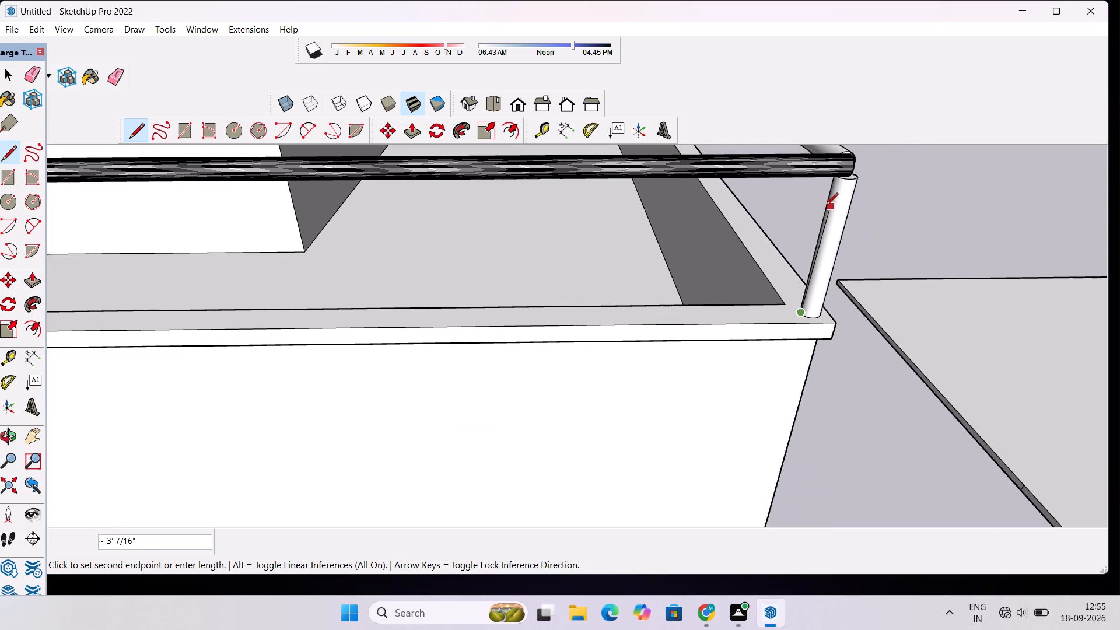
scroll(828, 191, up, 4)
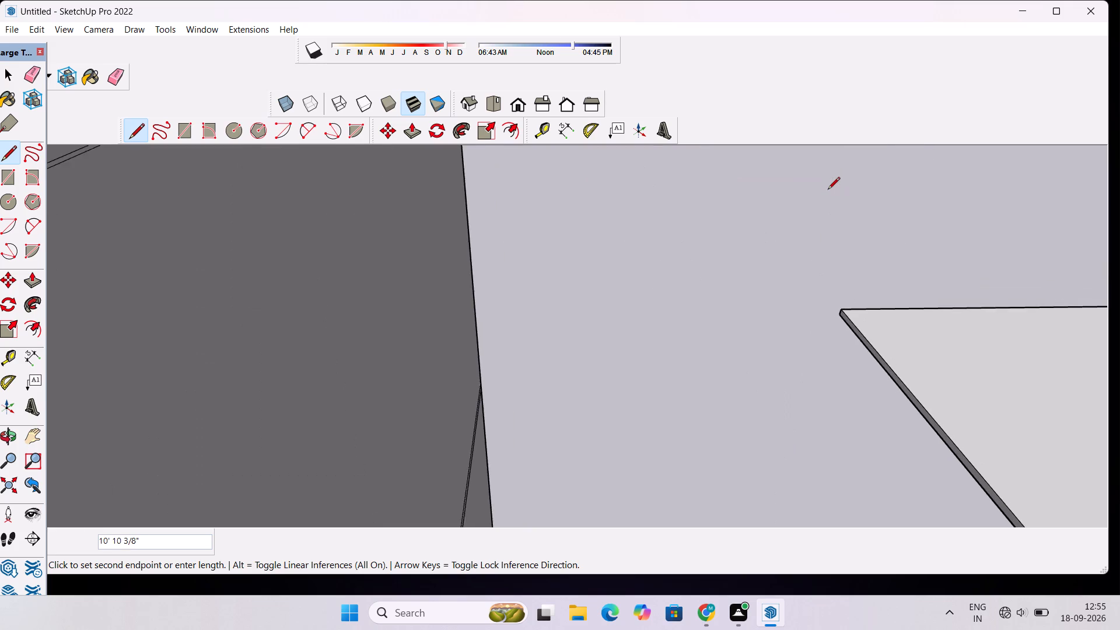
scroll(828, 190, down, 6)
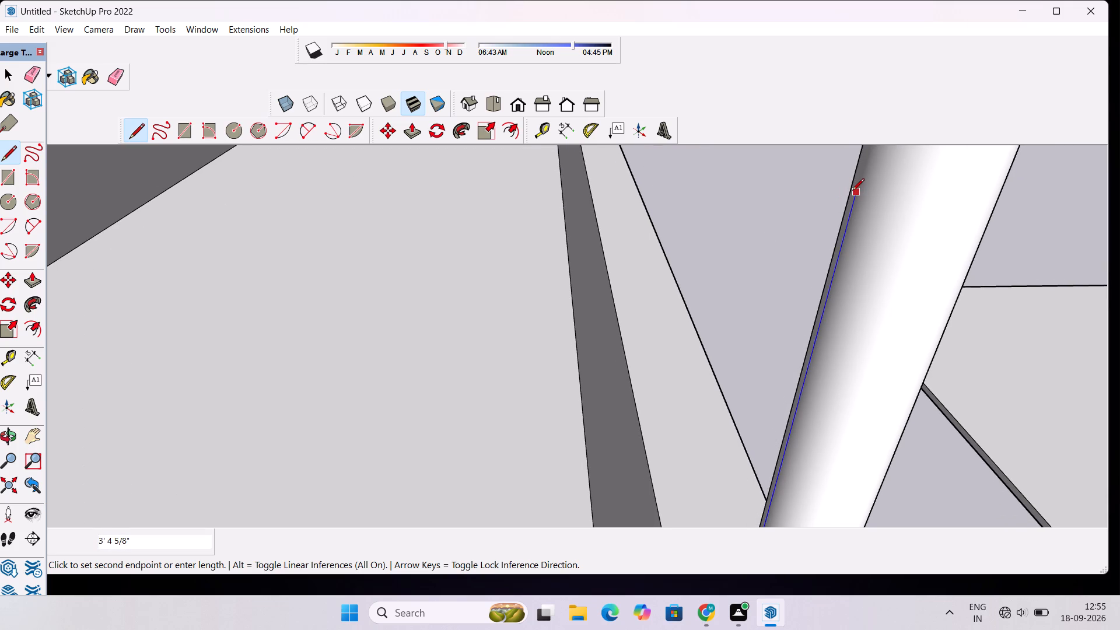
scroll(852, 191, down, 12)
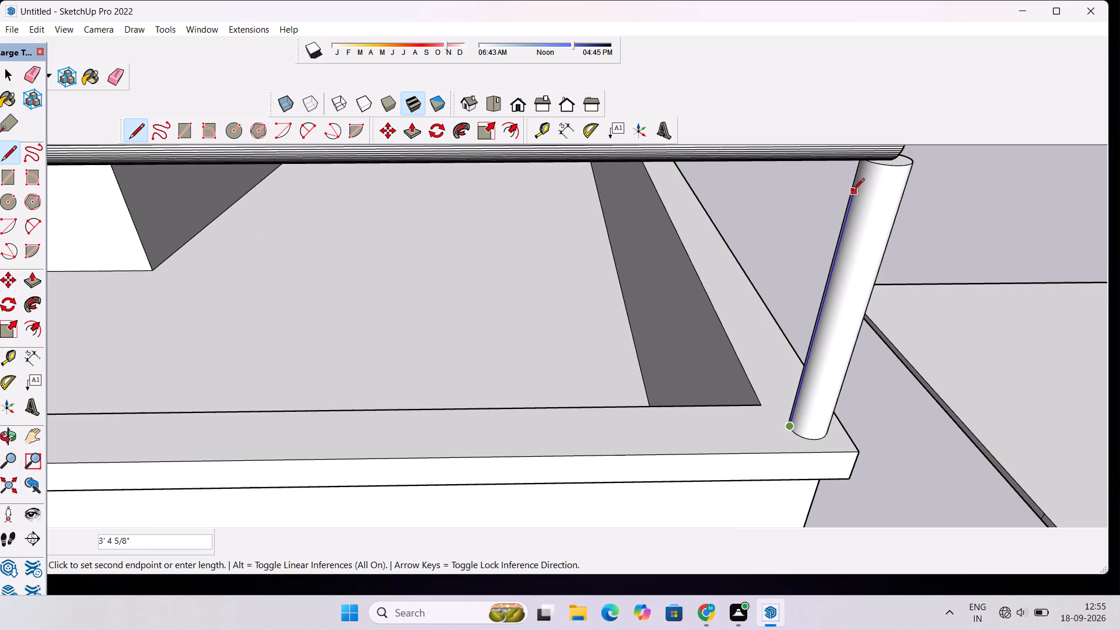
scroll(853, 181, up, 3)
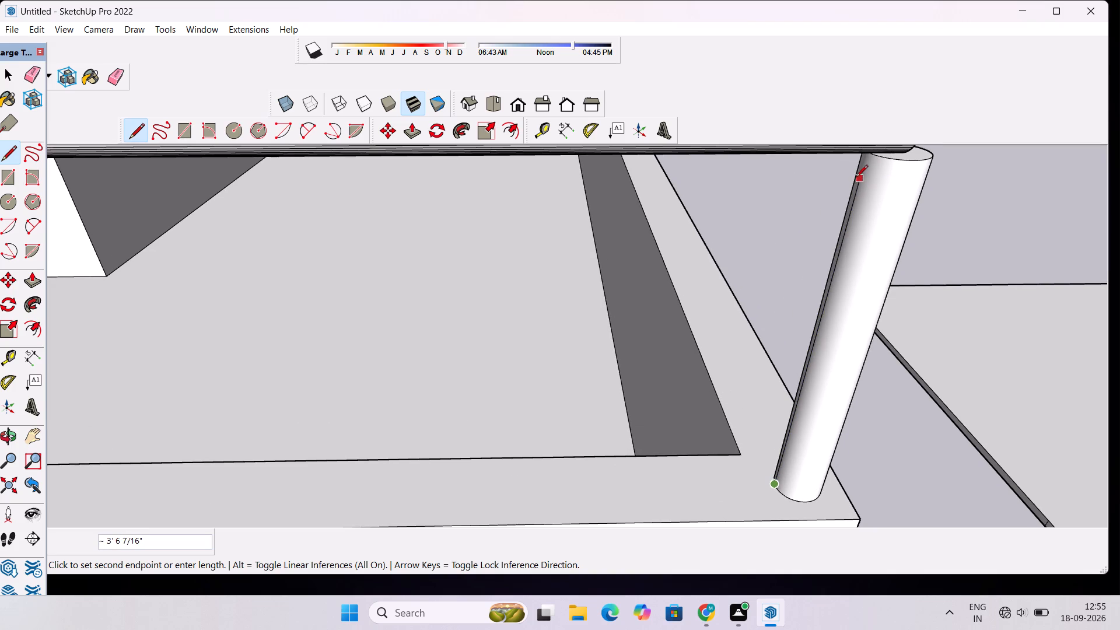
click(857, 168)
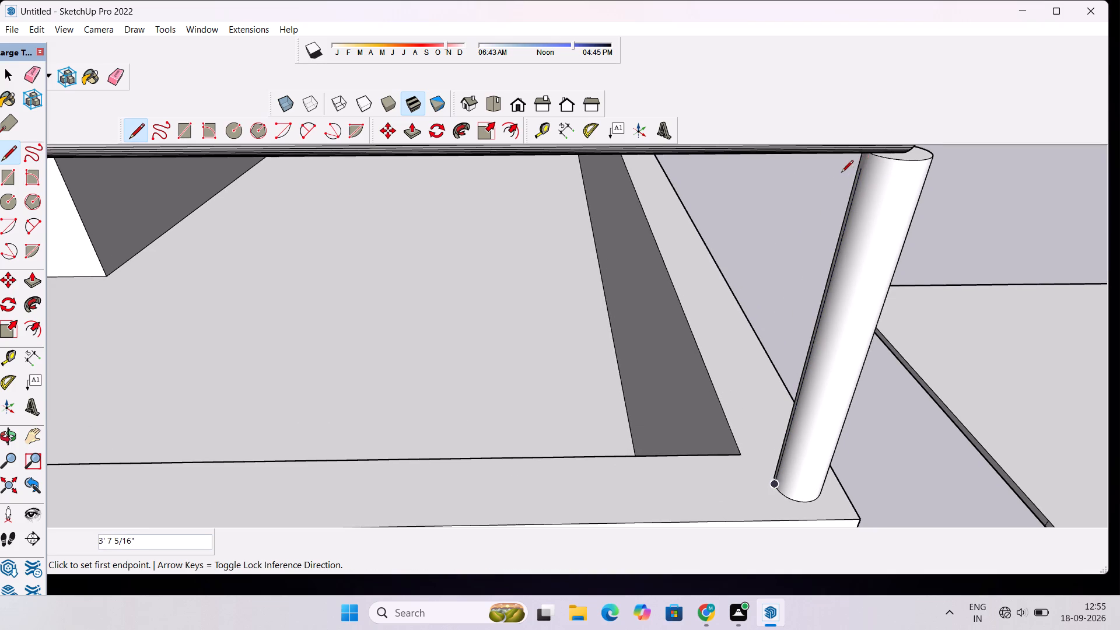
Draw a line about 89' long beneath the front top rail to the front-left post, continuing about 3' 7" down to its base.
click(862, 170)
scroll(806, 186, down, 10)
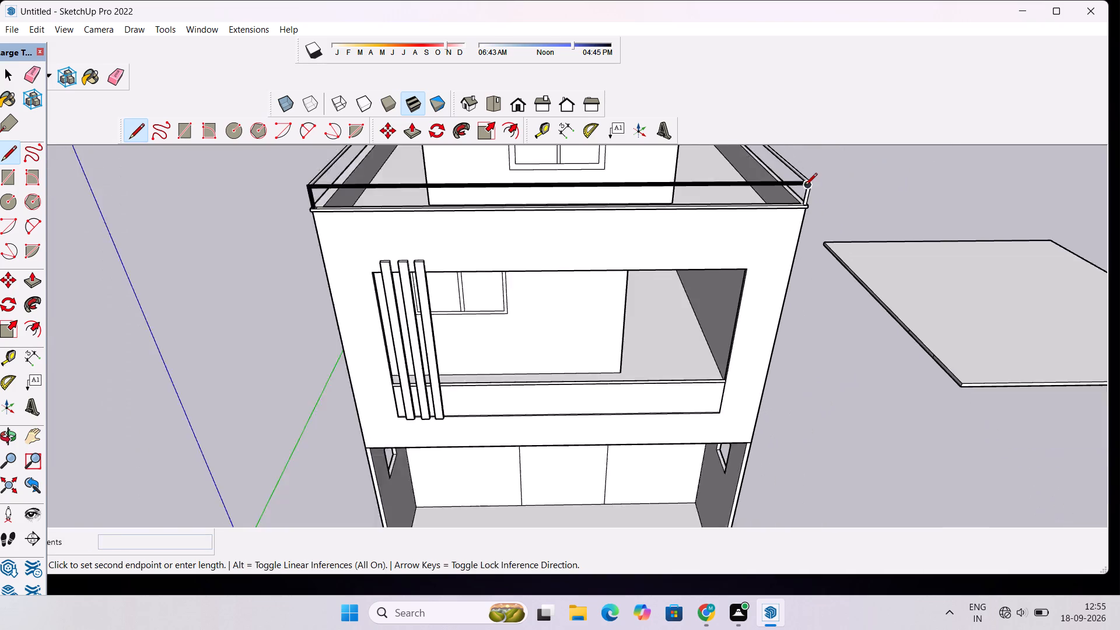
scroll(805, 186, down, 6)
scroll(795, 193, up, 2)
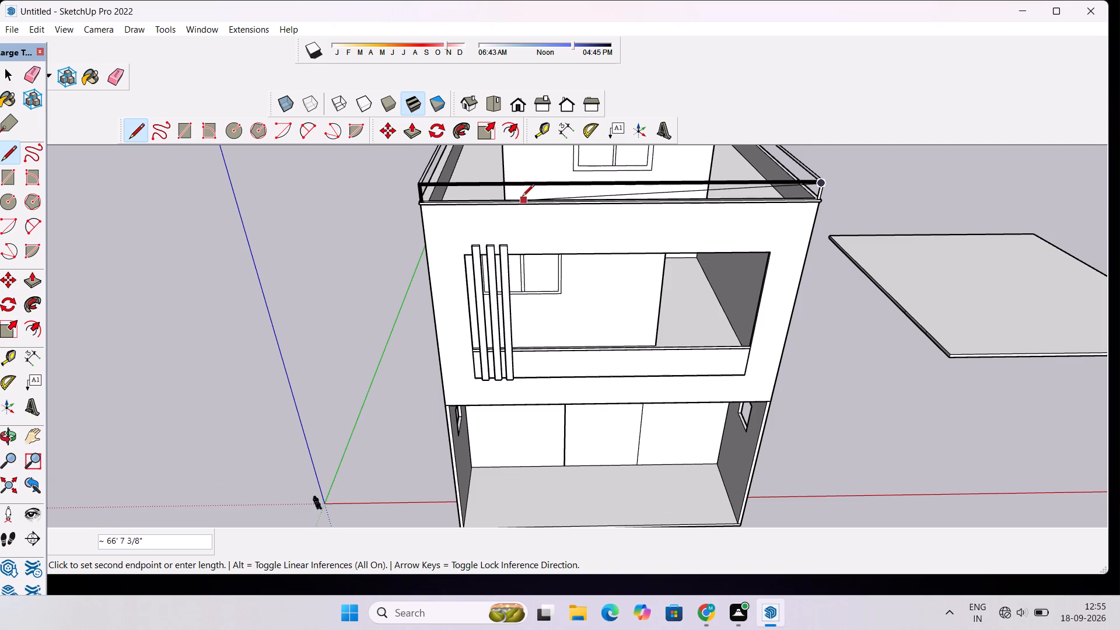
scroll(429, 188, up, 13)
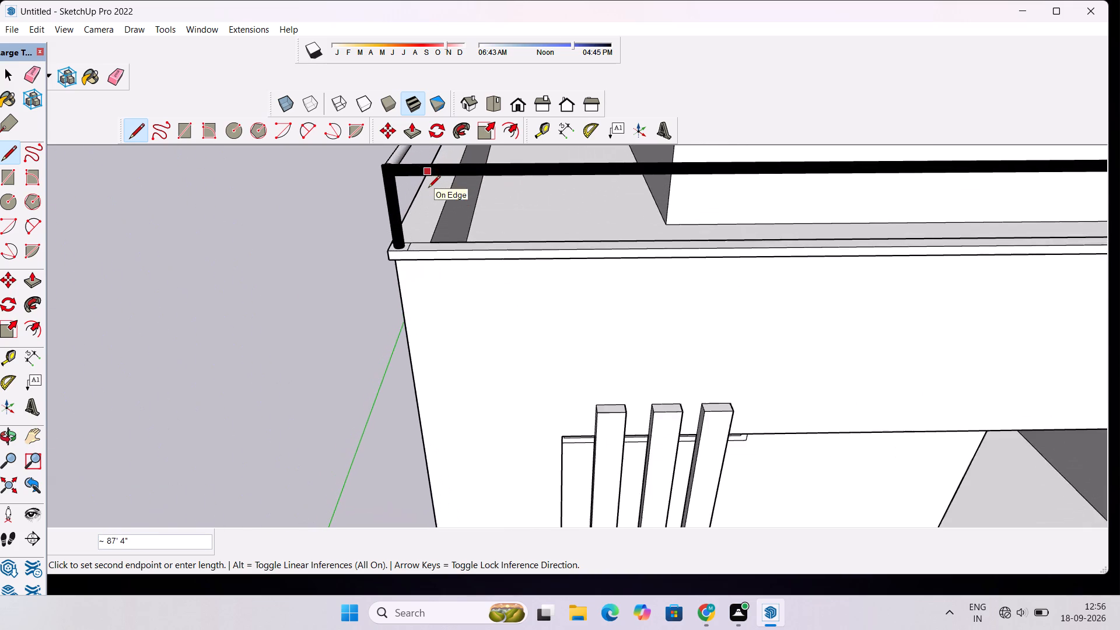
scroll(428, 188, up, 5)
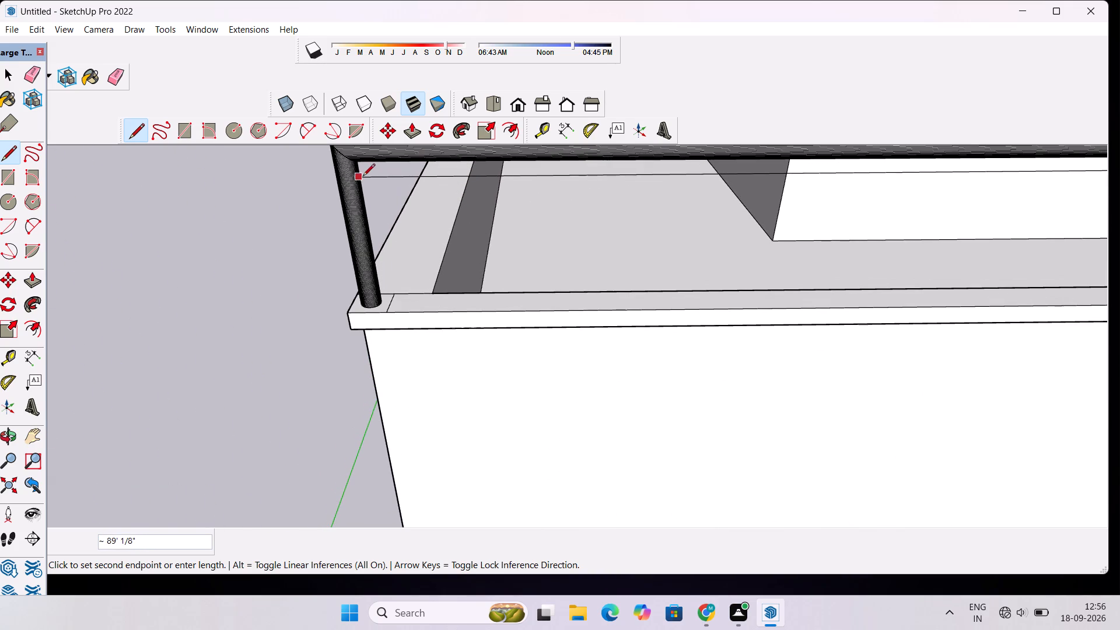
scroll(362, 175, up, 1)
click(362, 175)
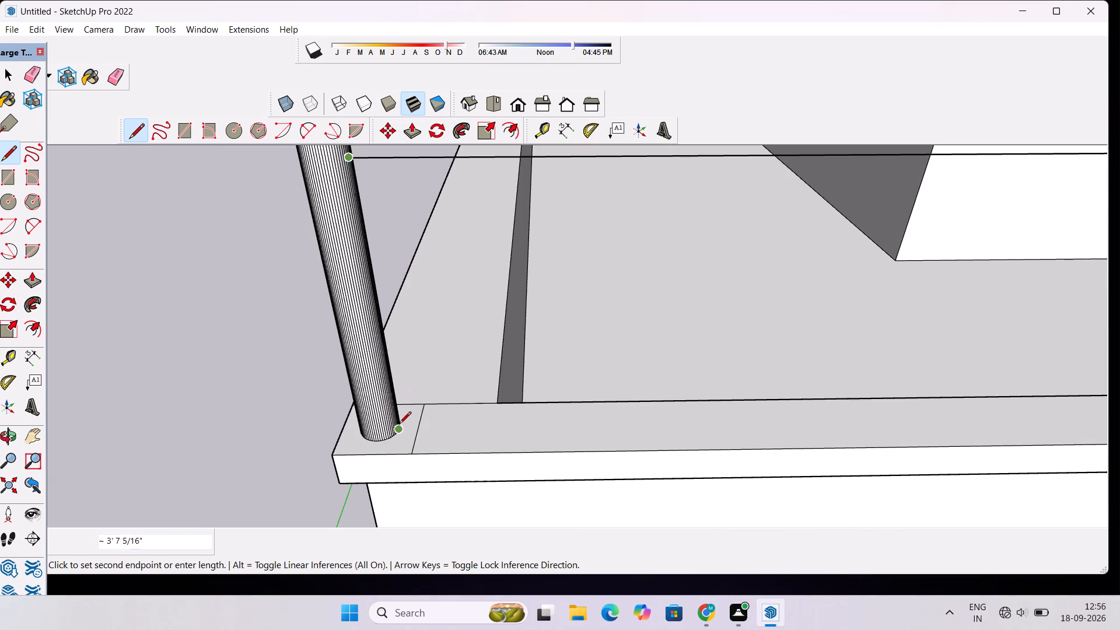
click(405, 424)
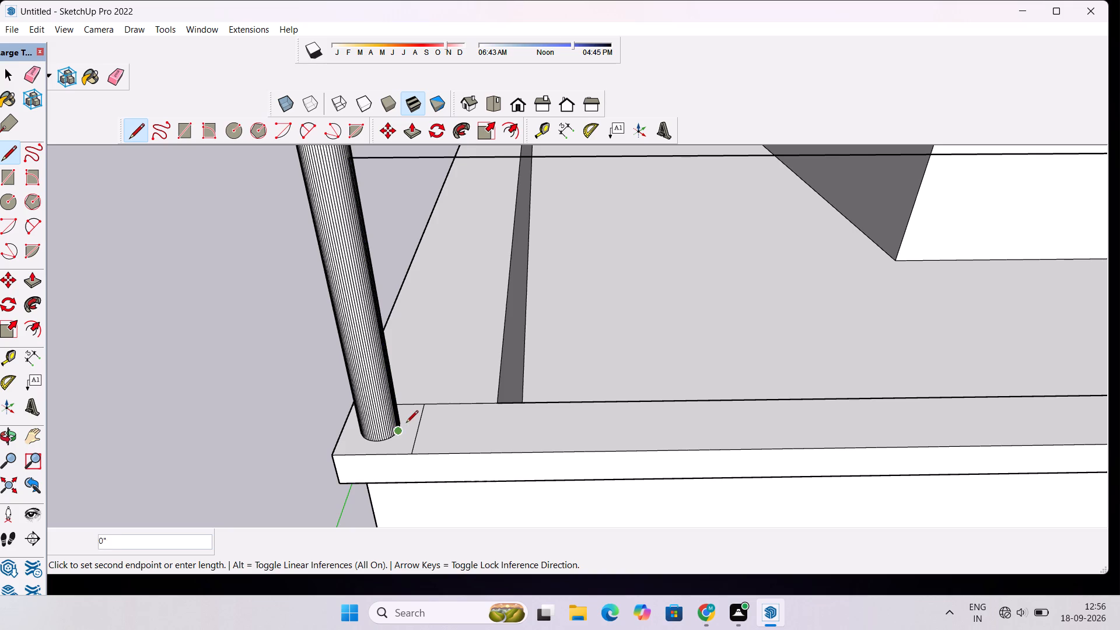
Draw a line about 89' long along the parapet top from the front-left post's base to the front-right post's base.
scroll(426, 421, down, 20)
scroll(426, 421, down, 9)
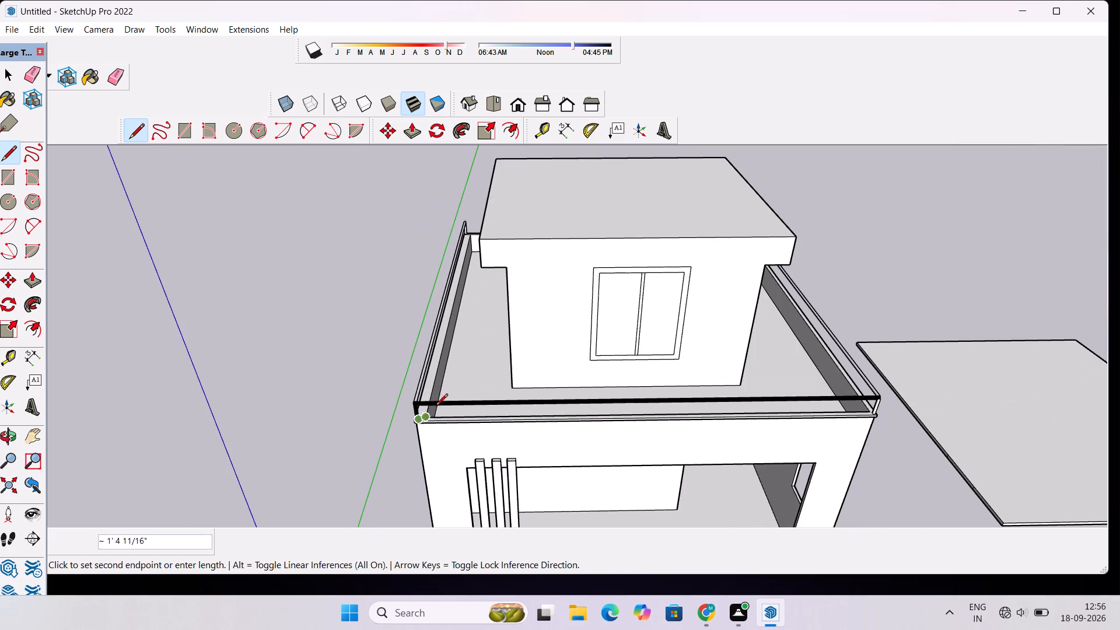
scroll(900, 406, up, 7)
scroll(825, 426, up, 5)
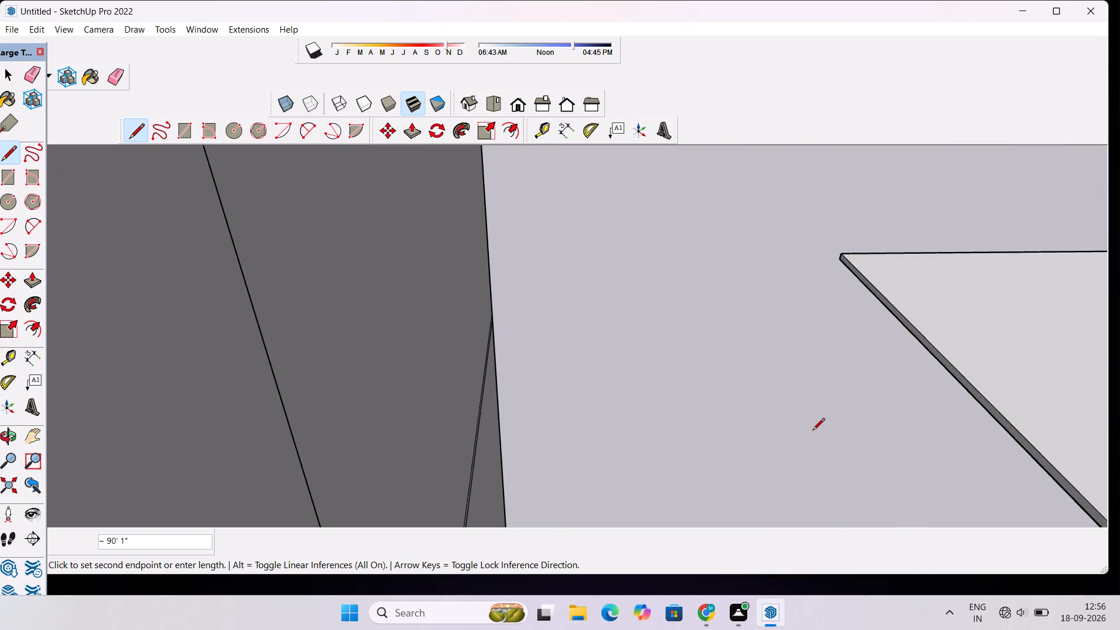
scroll(813, 431, down, 6)
scroll(798, 434, up, 4)
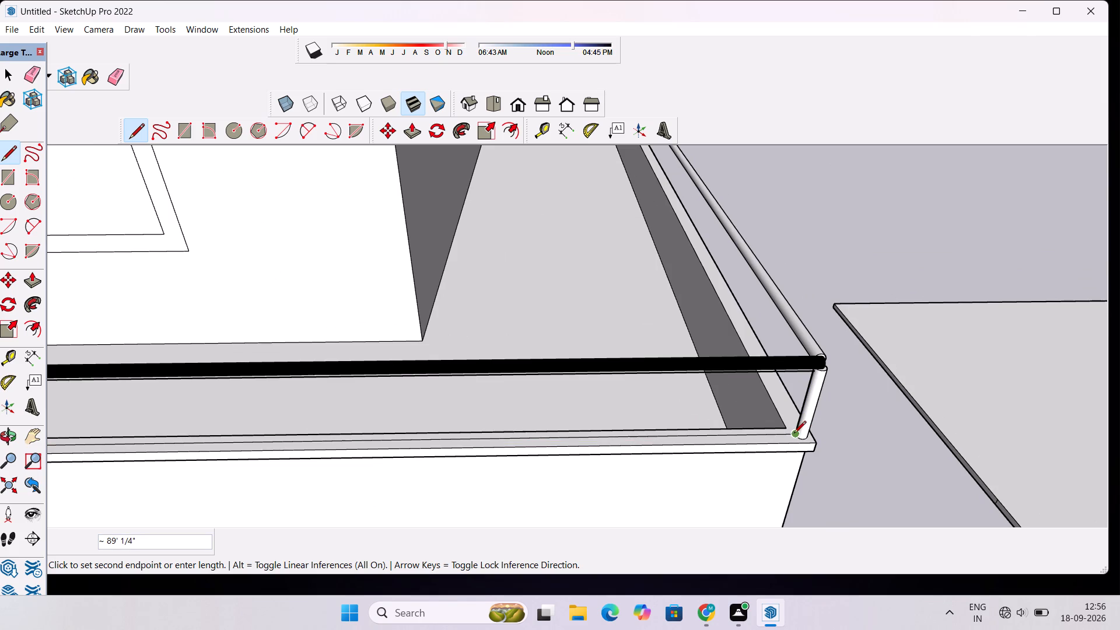
scroll(794, 436, up, 12)
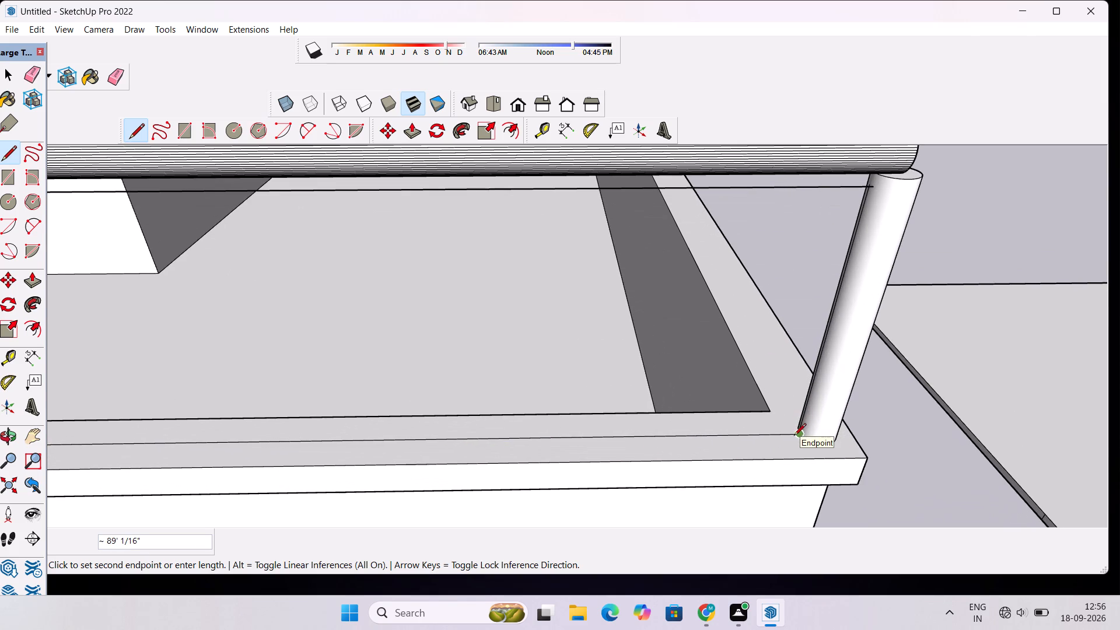
scroll(794, 434, up, 10)
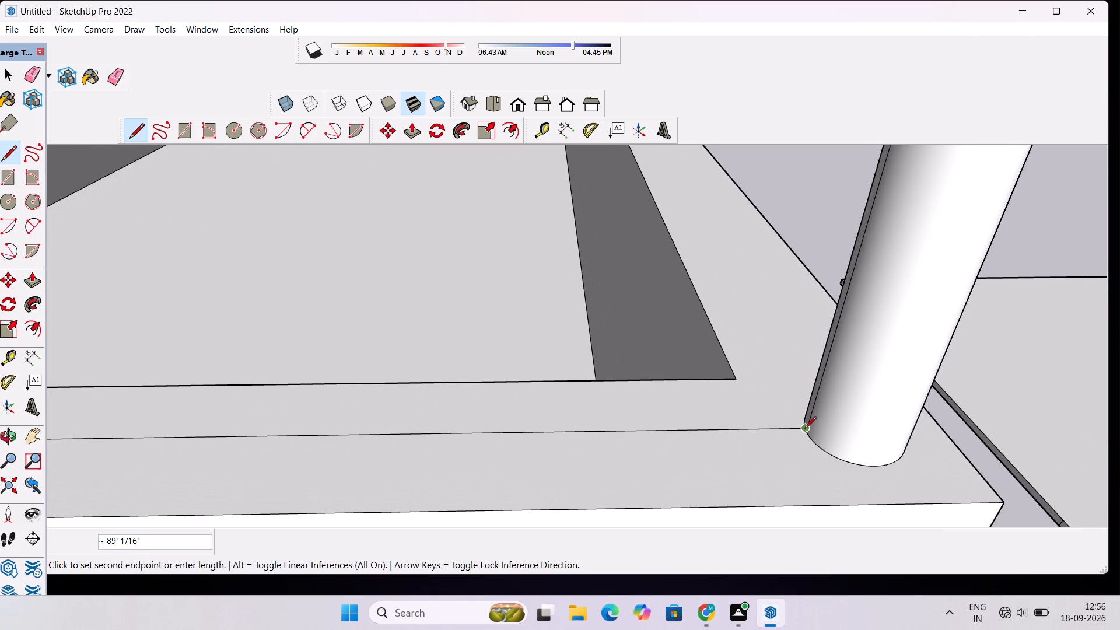
scroll(806, 436, up, 10)
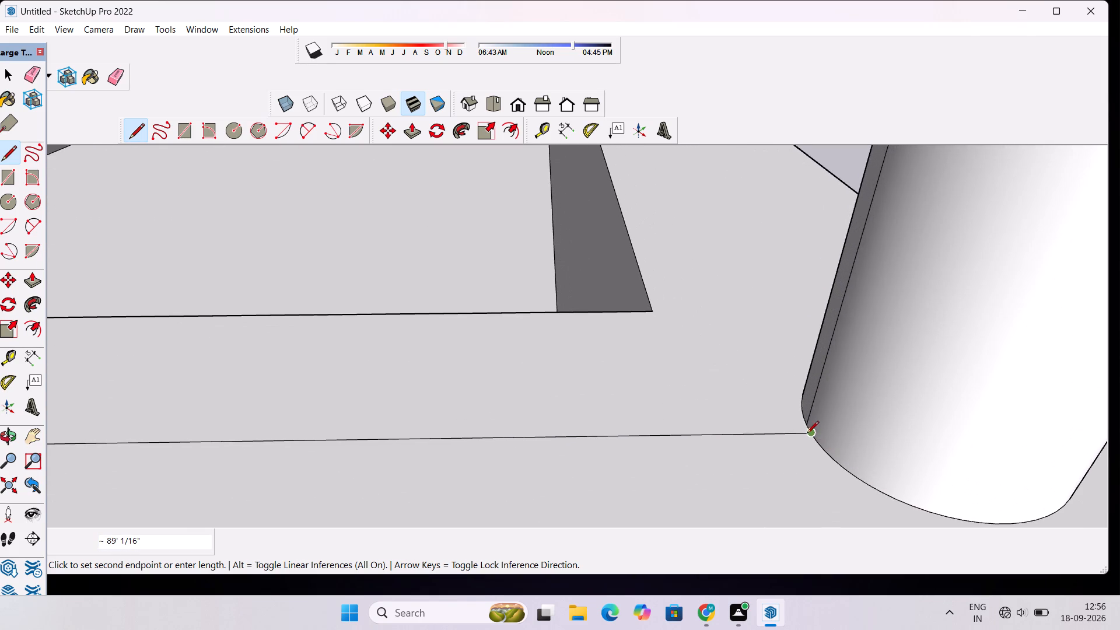
scroll(807, 425, up, 14)
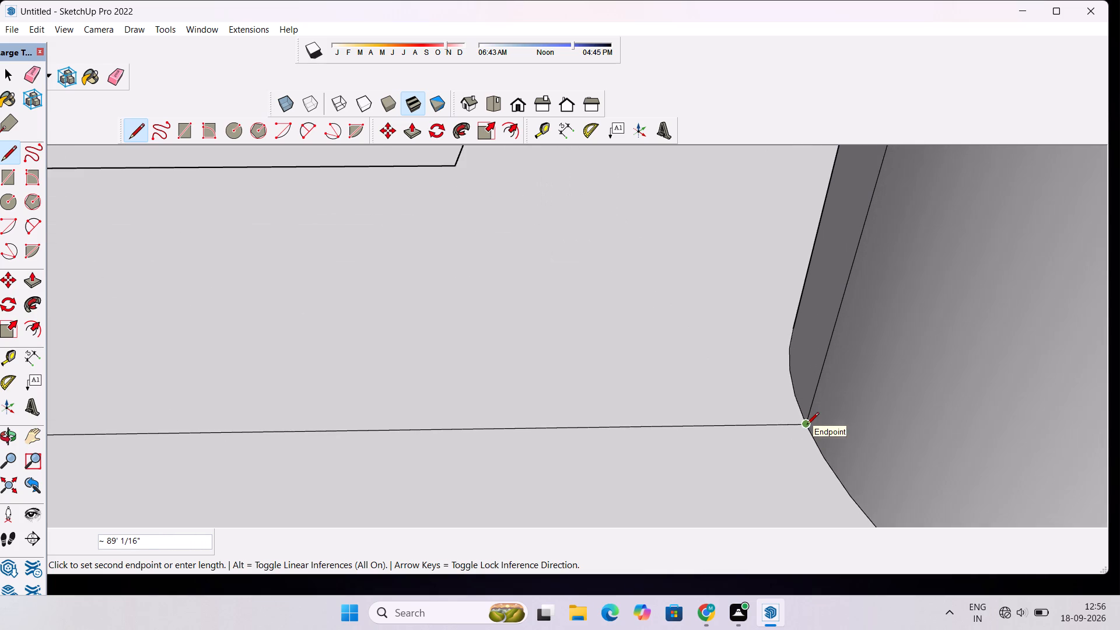
scroll(800, 423, up, 8)
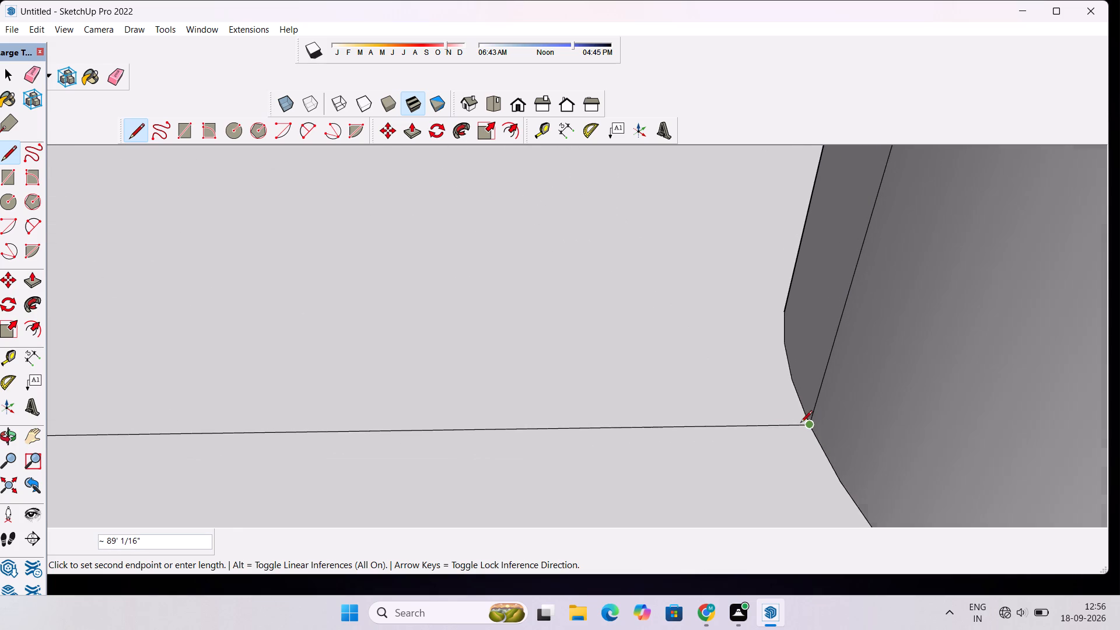
scroll(800, 423, up, 3)
click(817, 422)
Erase the horizontal line running just beneath the front top rail between the two front corner posts.
scroll(807, 411, down, 8)
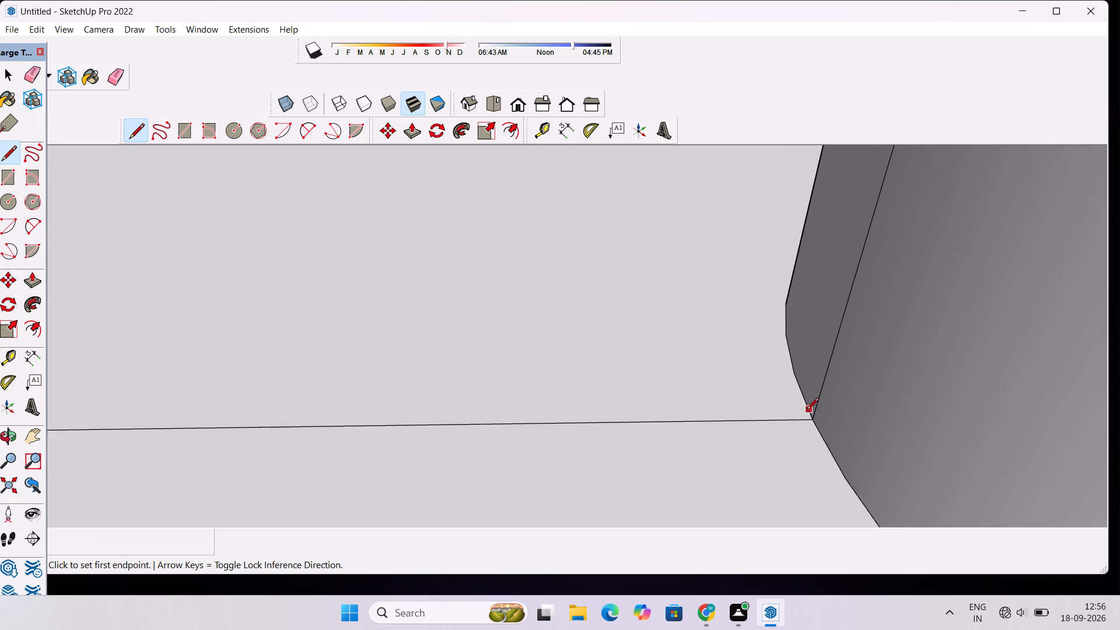
scroll(807, 411, down, 3)
scroll(807, 409, up, 1)
scroll(808, 407, down, 20)
scroll(808, 407, down, 13)
scroll(810, 380, up, 3)
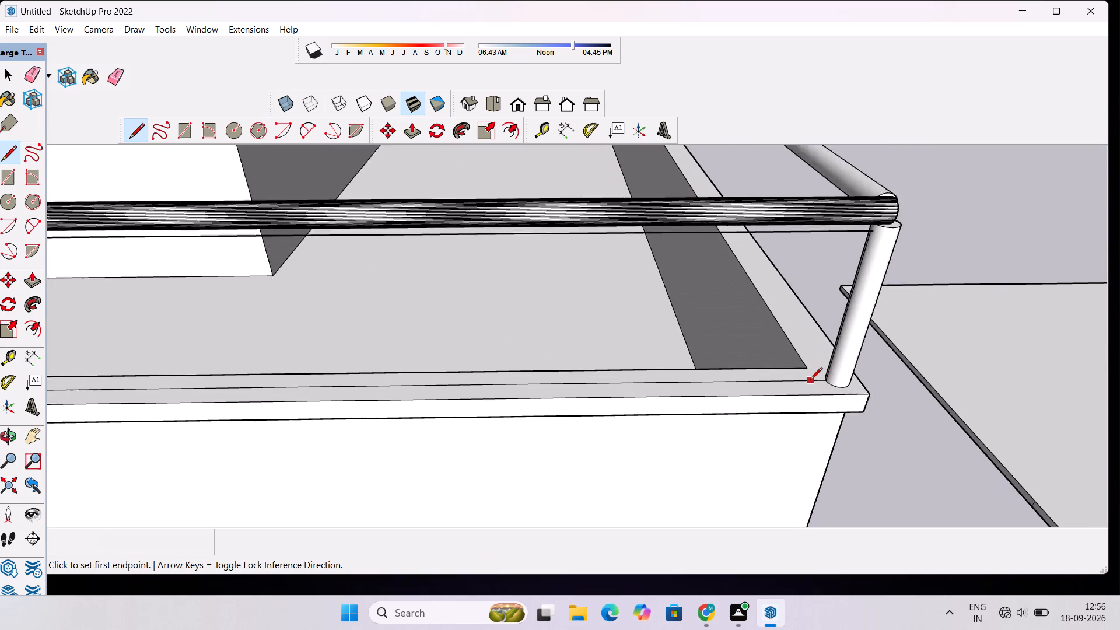
scroll(810, 380, up, 2)
scroll(810, 380, down, 12)
scroll(838, 328, up, 17)
scroll(819, 312, down, 4)
scroll(824, 312, up, 4)
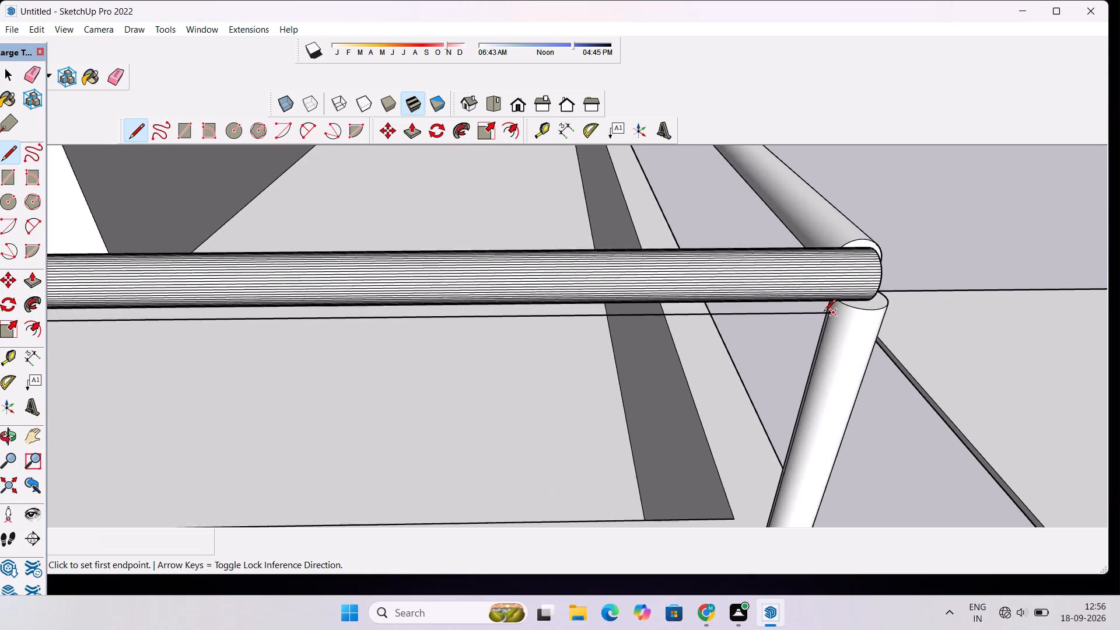
scroll(824, 312, up, 8)
scroll(824, 311, down, 6)
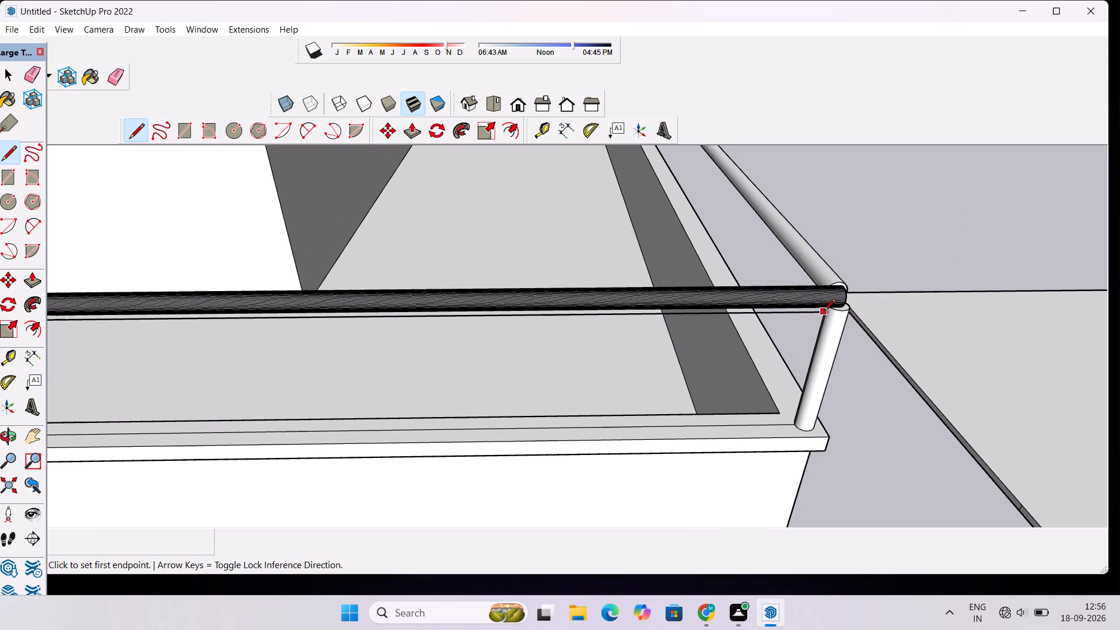
scroll(824, 311, up, 11)
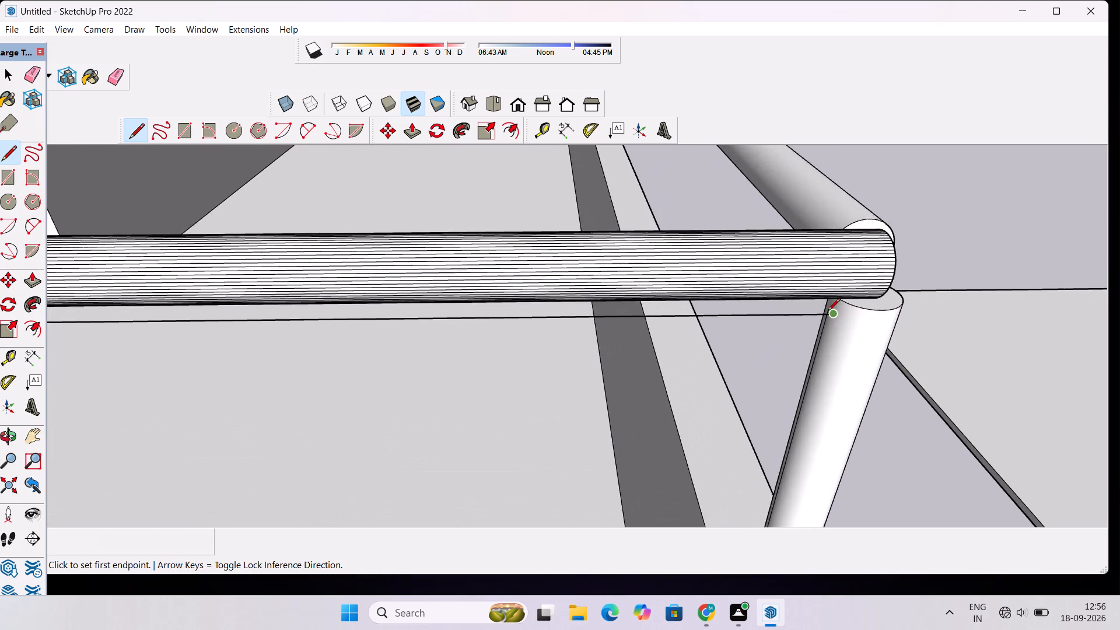
scroll(828, 311, up, 2)
key(space)
text(e)
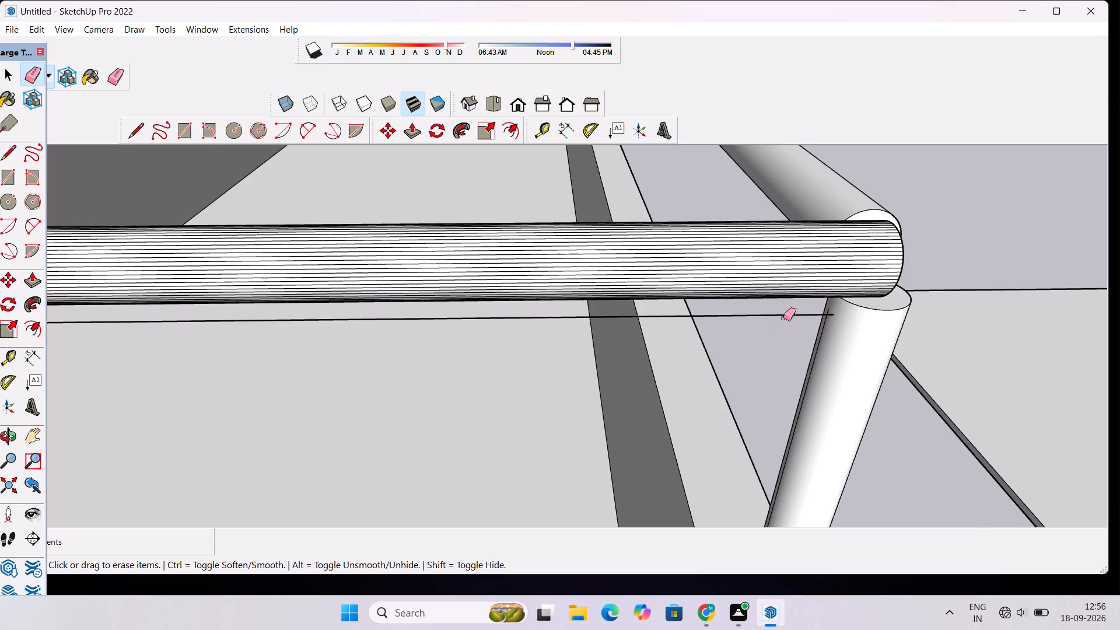
click(786, 314)
key(space)
Redraw a line about 89' long beneath the front top rail from the front-right post to the front-left post.
text(l)
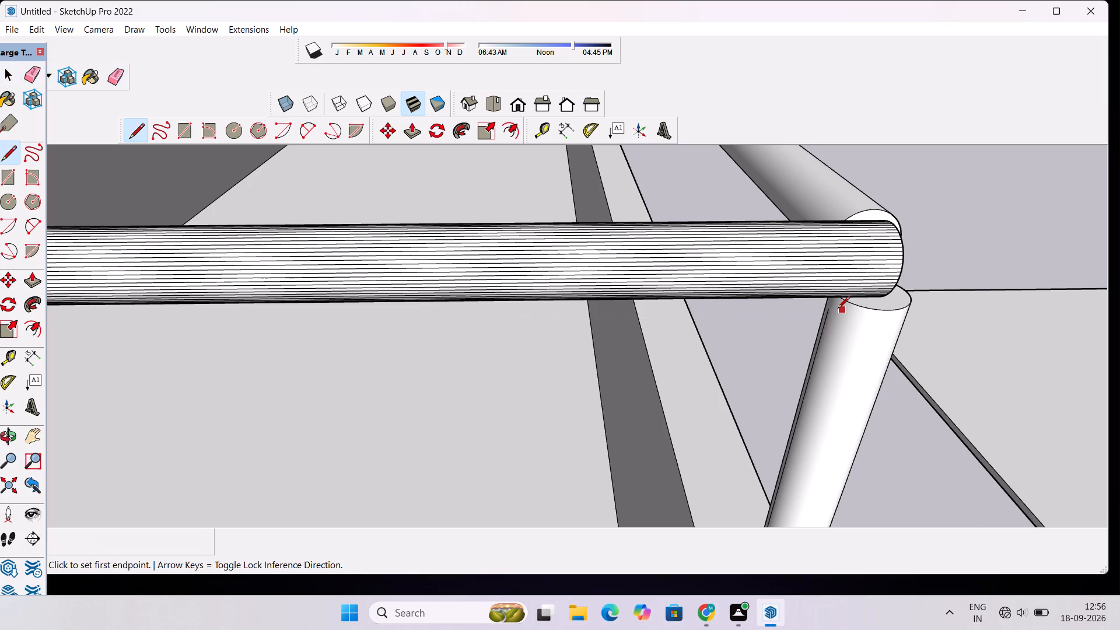
scroll(827, 309, up, 5)
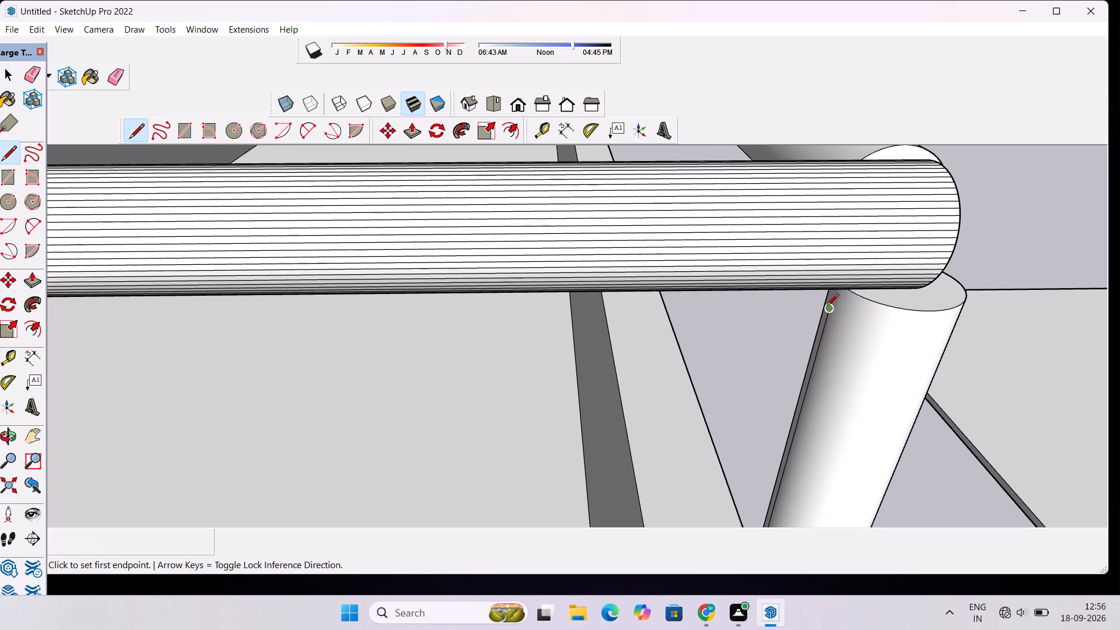
click(827, 307)
scroll(784, 324, down, 7)
scroll(784, 324, up, 1)
scroll(784, 324, down, 11)
scroll(784, 324, up, 1)
scroll(784, 319, down, 6)
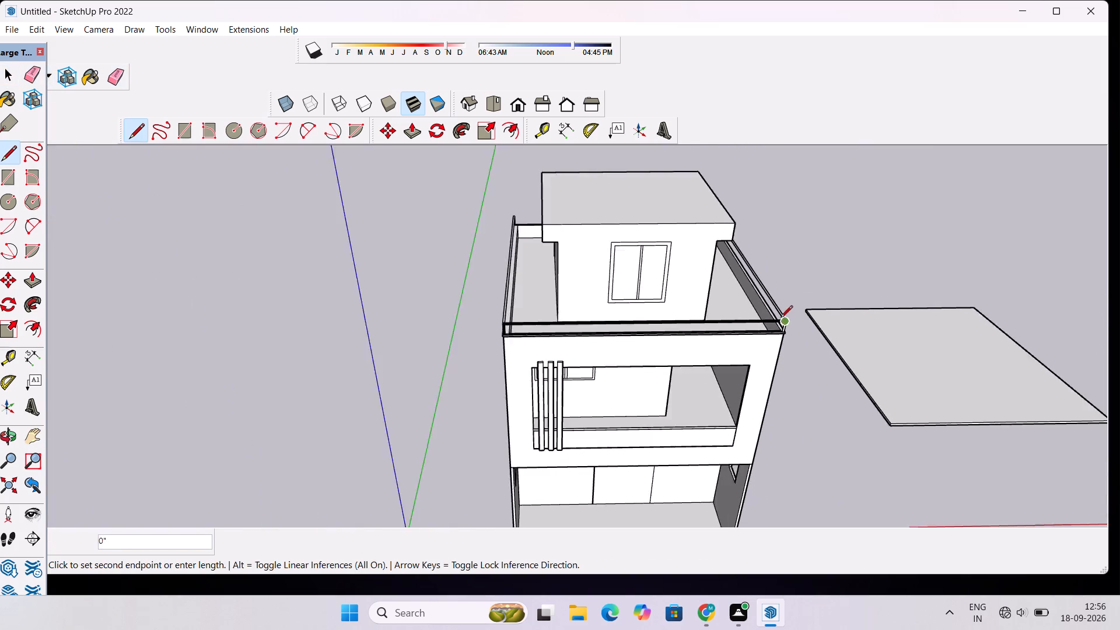
scroll(780, 318, down, 2)
scroll(605, 306, up, 7)
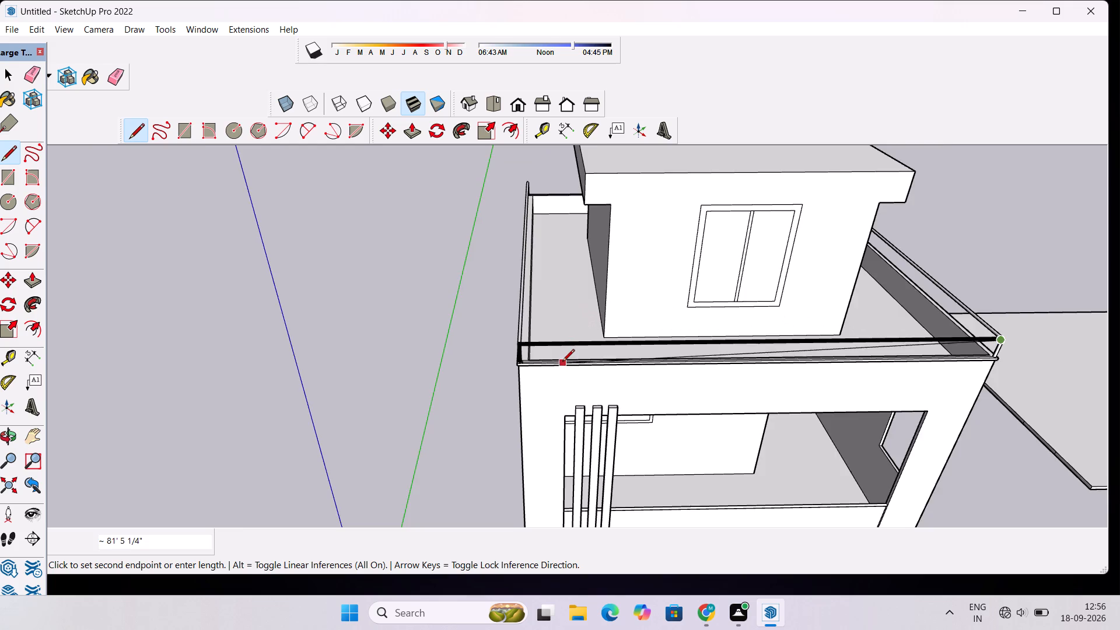
scroll(562, 362, up, 14)
scroll(398, 312, up, 5)
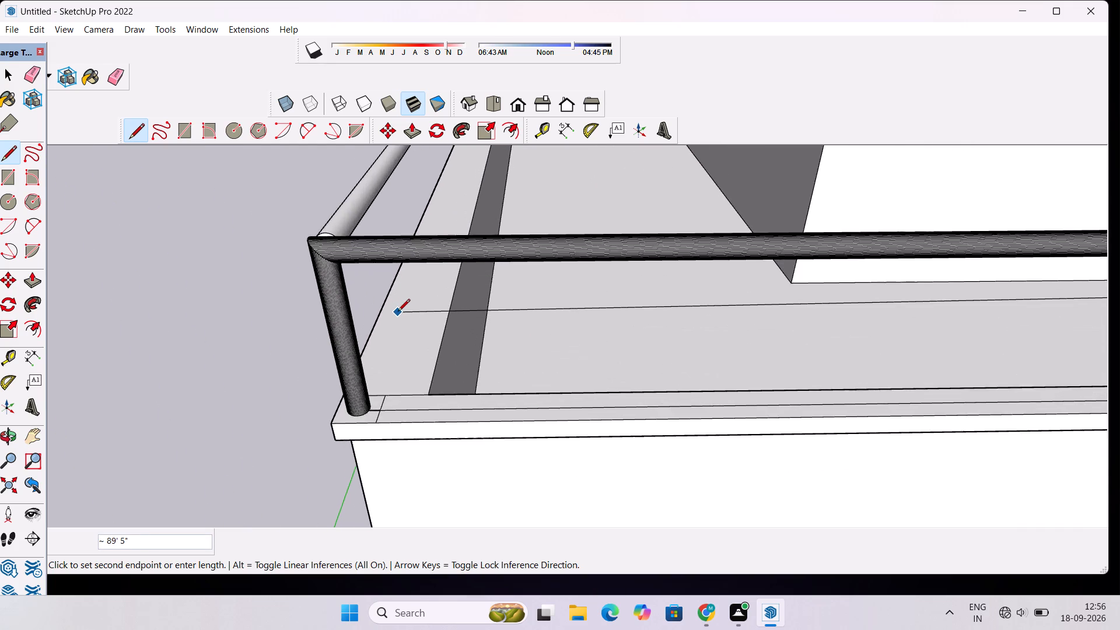
scroll(398, 312, up, 3)
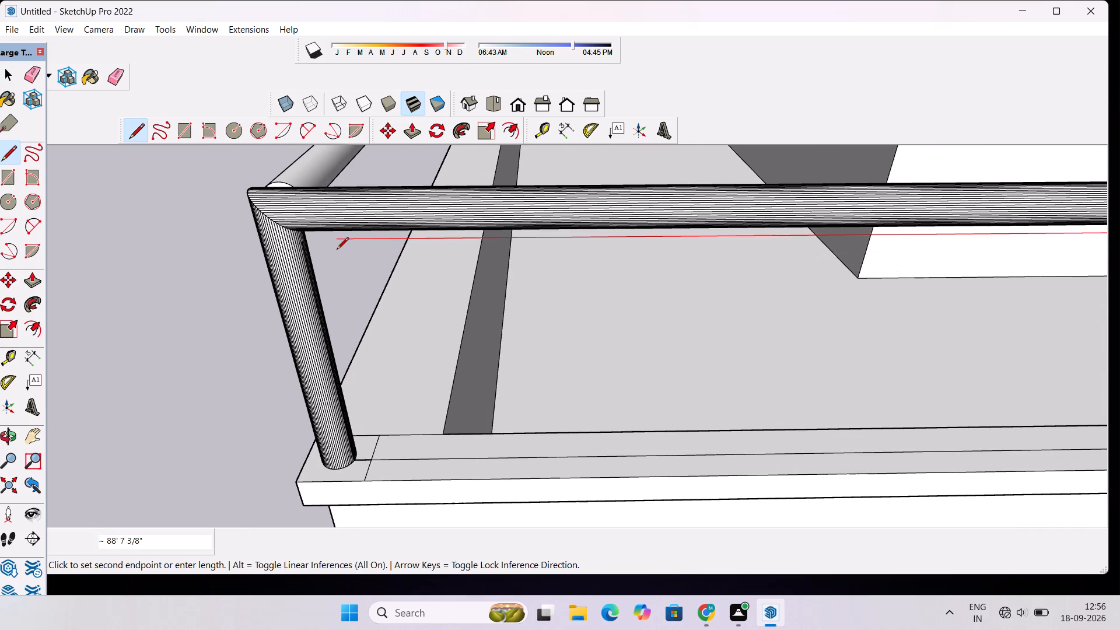
scroll(335, 249, up, 2)
scroll(335, 249, down, 3)
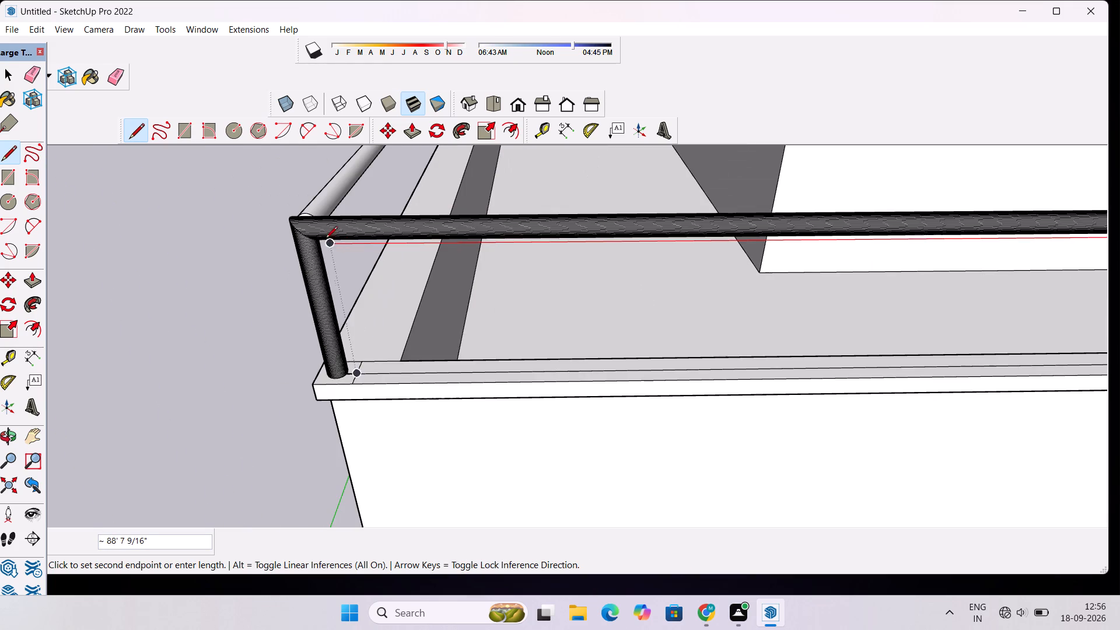
scroll(319, 242, up, 5)
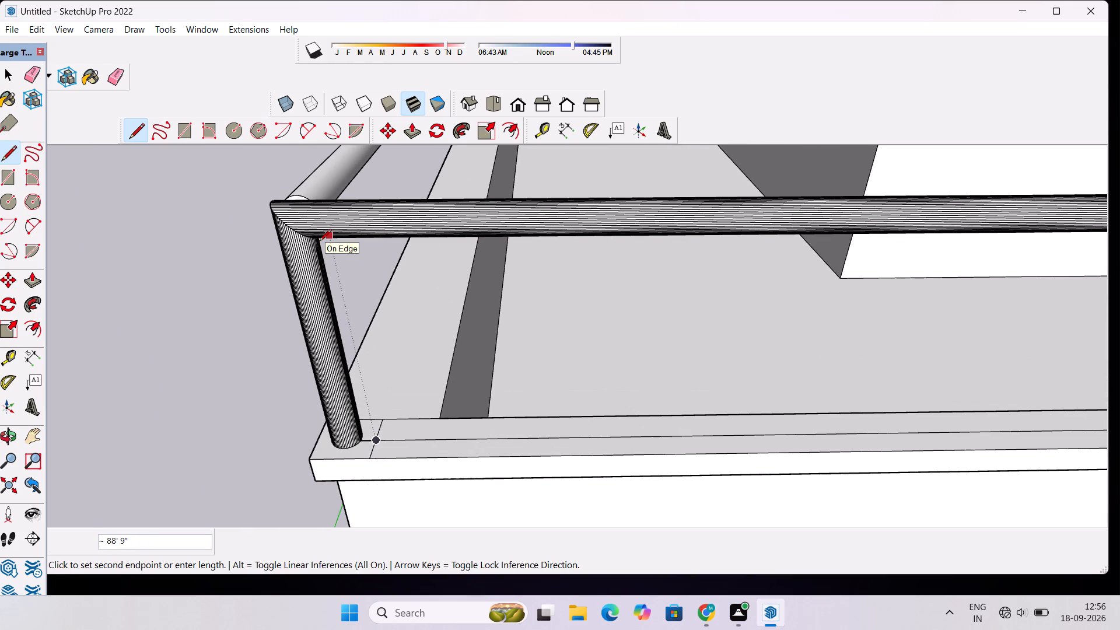
scroll(319, 247, up, 5)
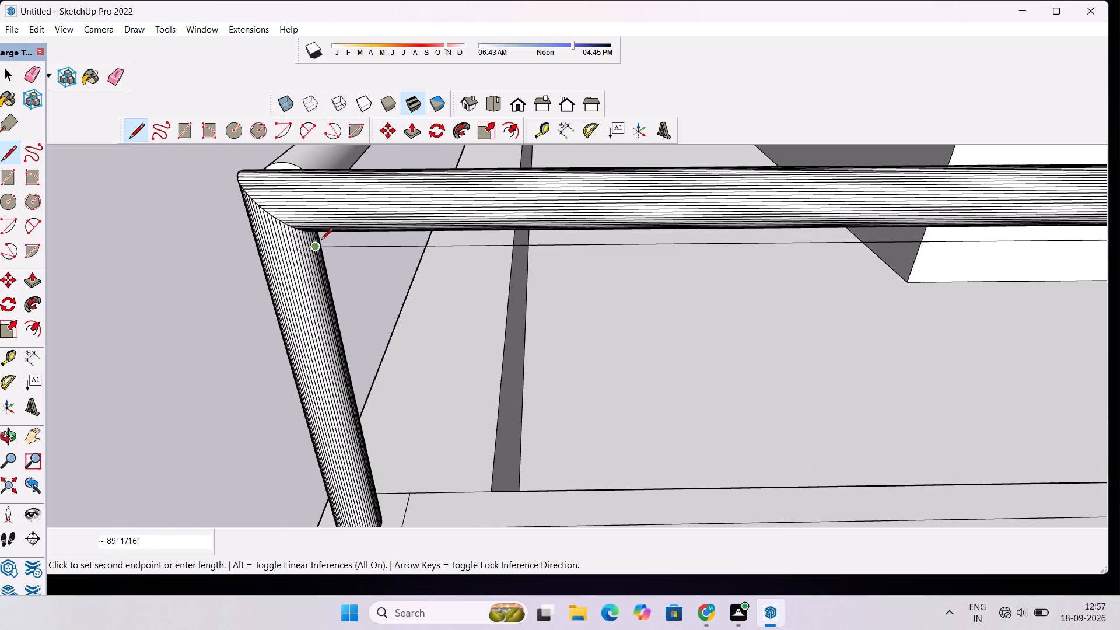
scroll(321, 241, up, 4)
click(321, 237)
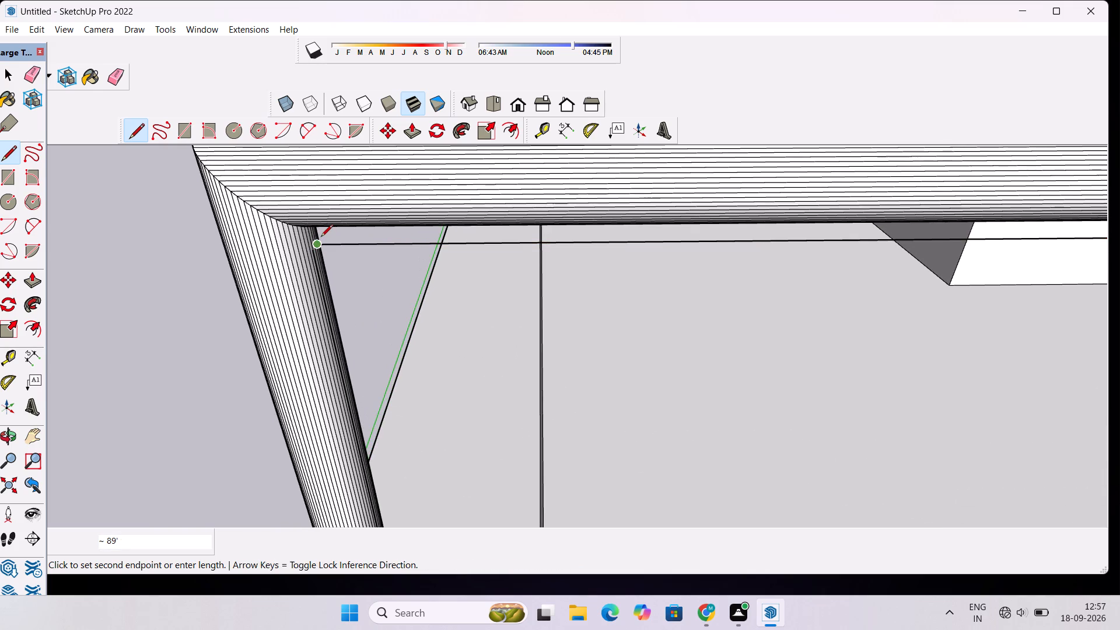
Continue the line about 3' 7" down the inner side of the front-left post to its base on the parapet.
scroll(351, 329, down, 10)
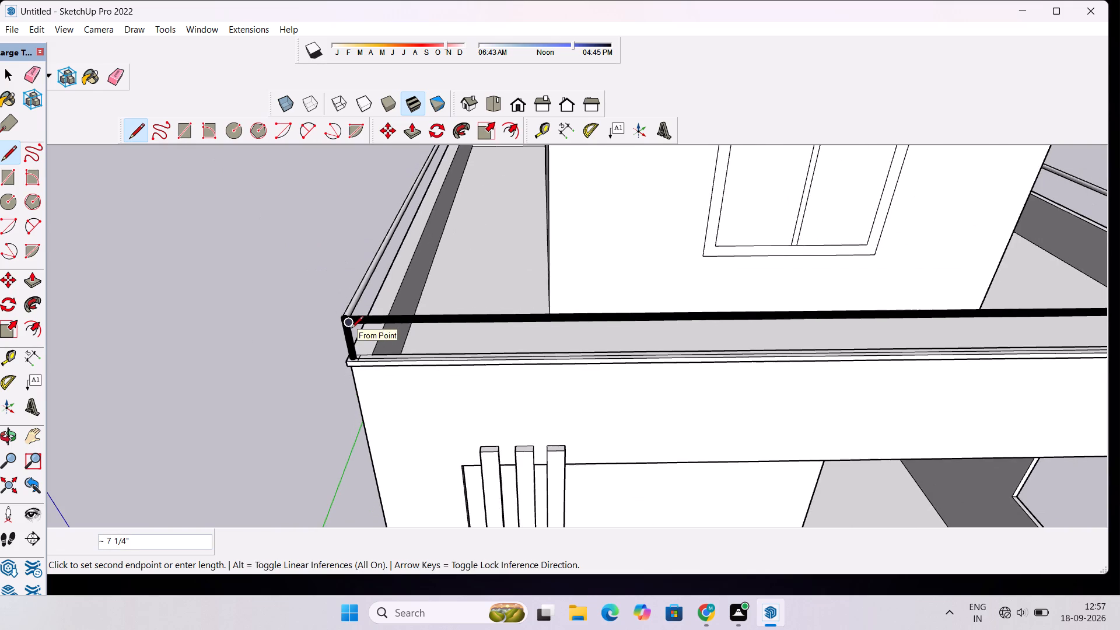
scroll(378, 365, up, 8)
scroll(334, 348, up, 8)
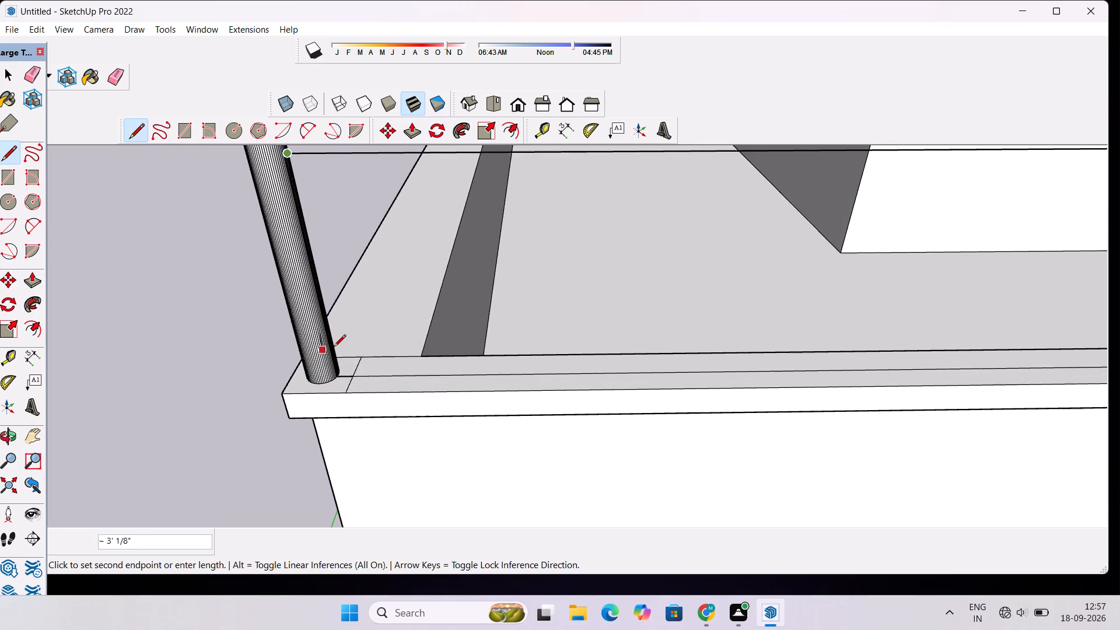
scroll(334, 348, up, 9)
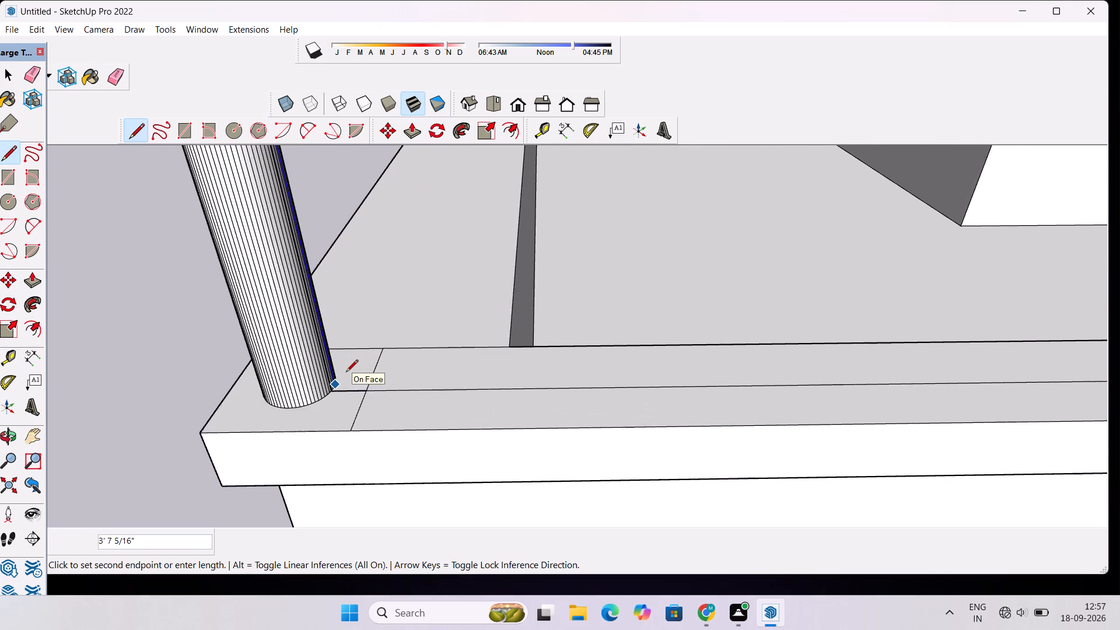
scroll(346, 373, up, 2)
click(346, 373)
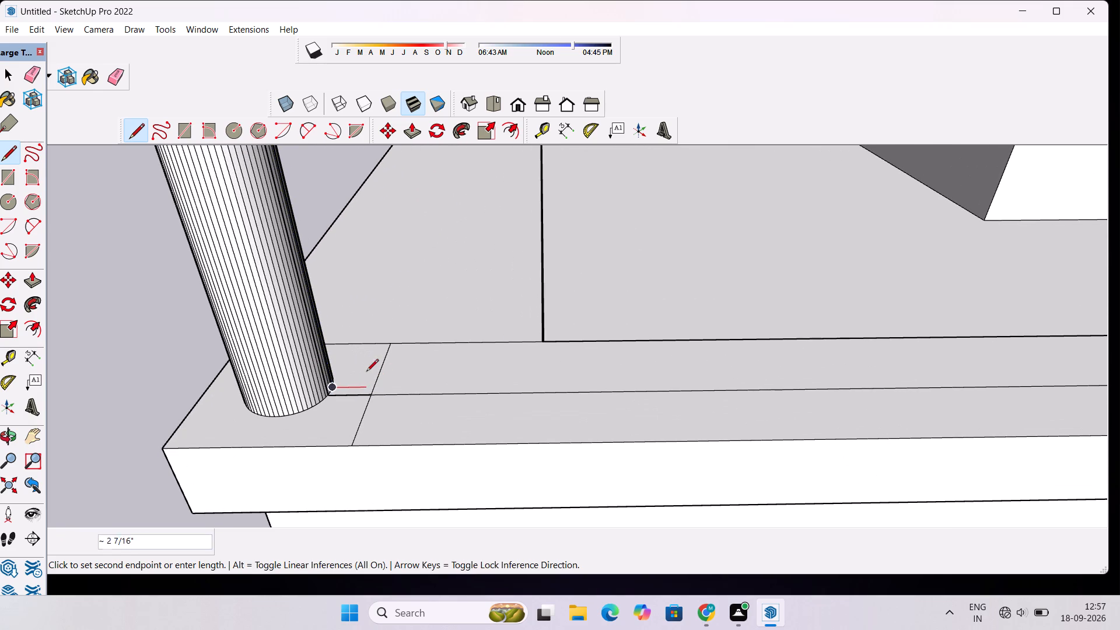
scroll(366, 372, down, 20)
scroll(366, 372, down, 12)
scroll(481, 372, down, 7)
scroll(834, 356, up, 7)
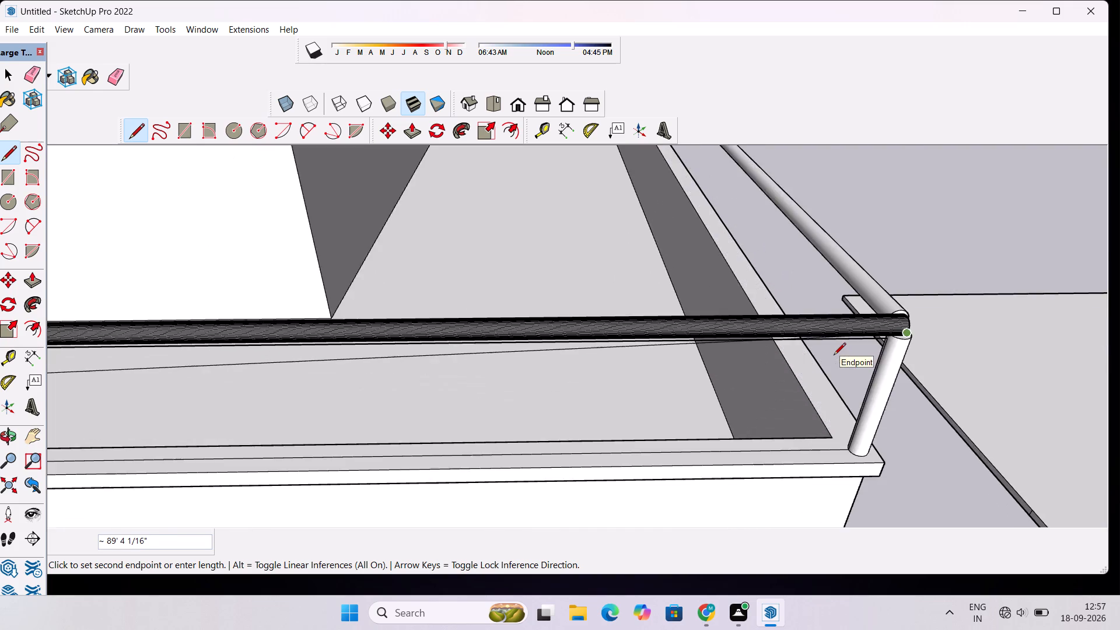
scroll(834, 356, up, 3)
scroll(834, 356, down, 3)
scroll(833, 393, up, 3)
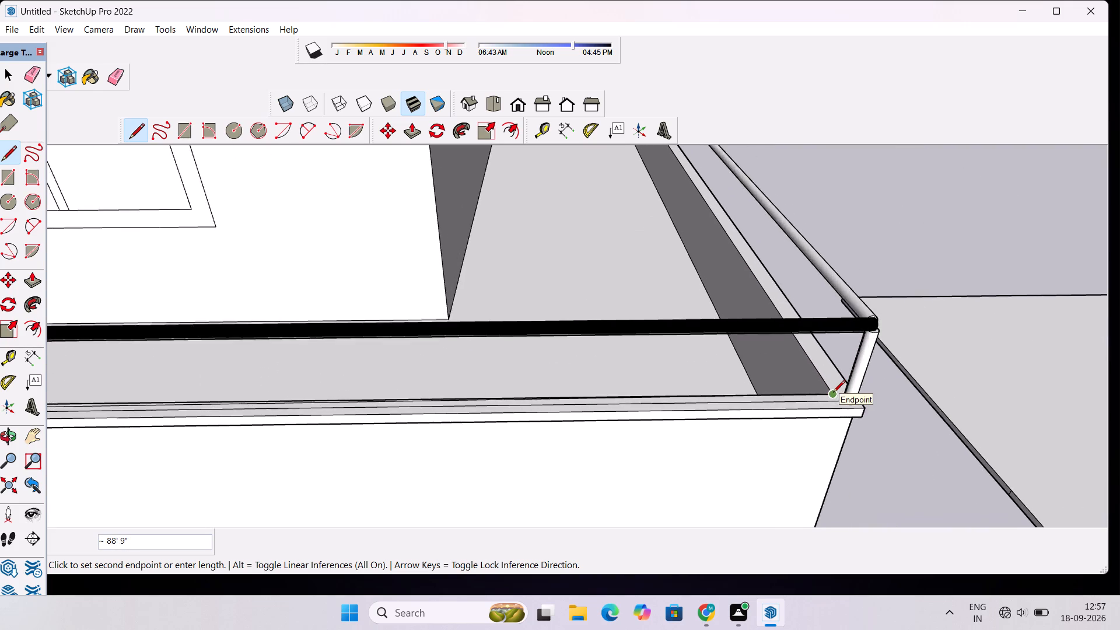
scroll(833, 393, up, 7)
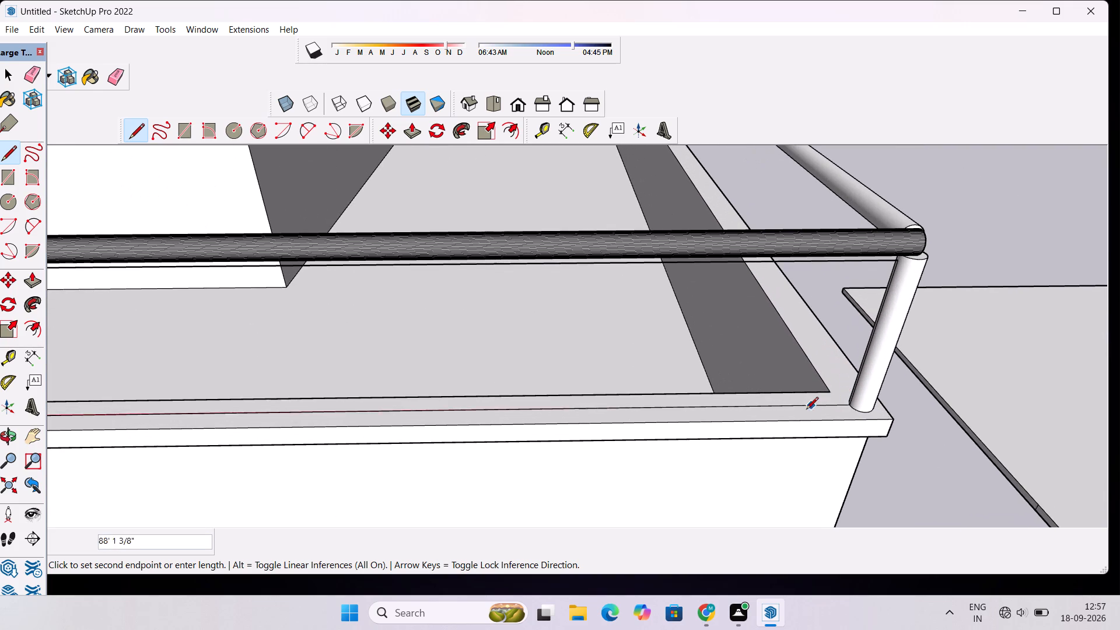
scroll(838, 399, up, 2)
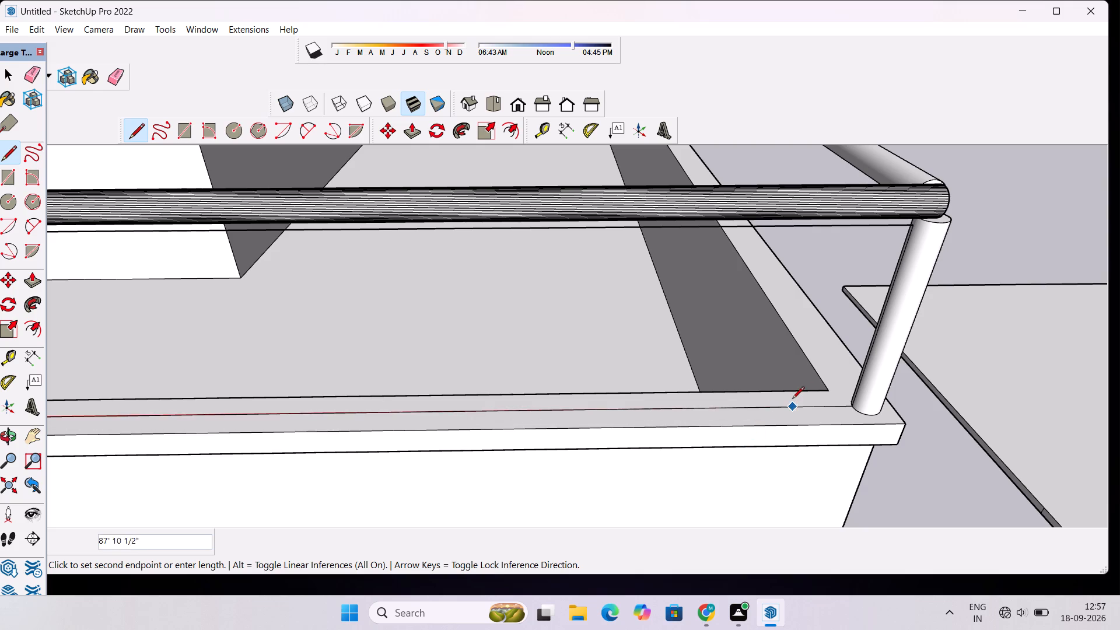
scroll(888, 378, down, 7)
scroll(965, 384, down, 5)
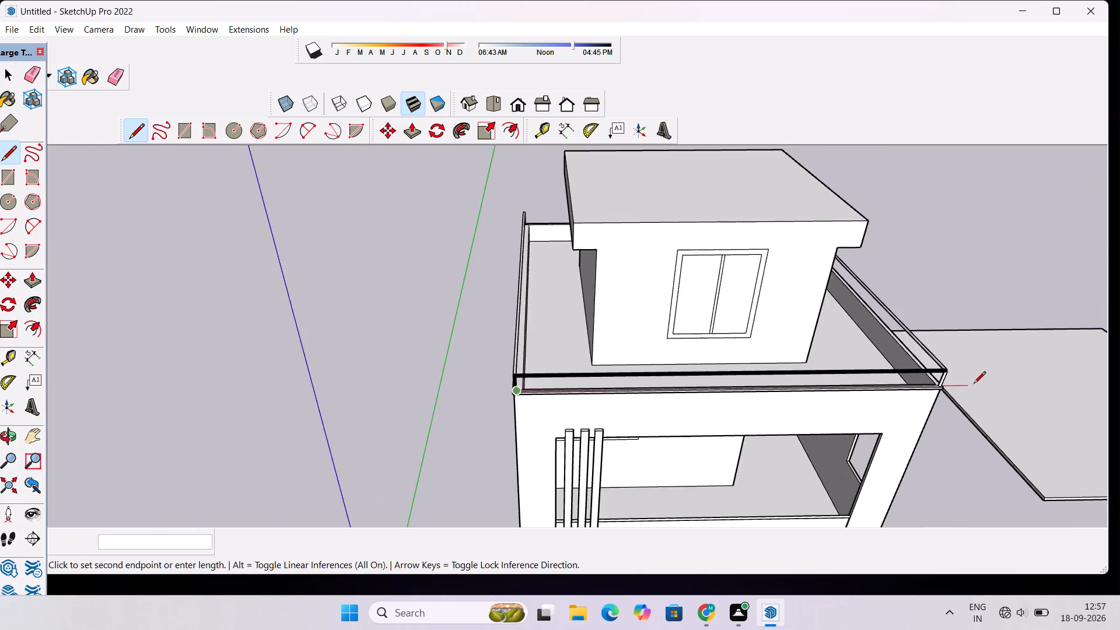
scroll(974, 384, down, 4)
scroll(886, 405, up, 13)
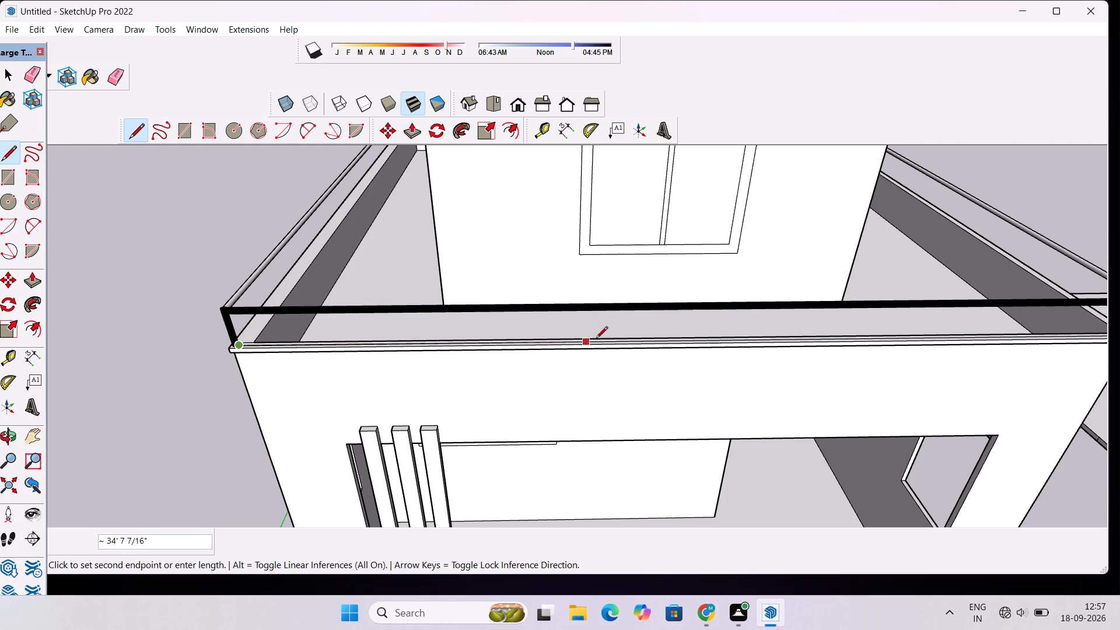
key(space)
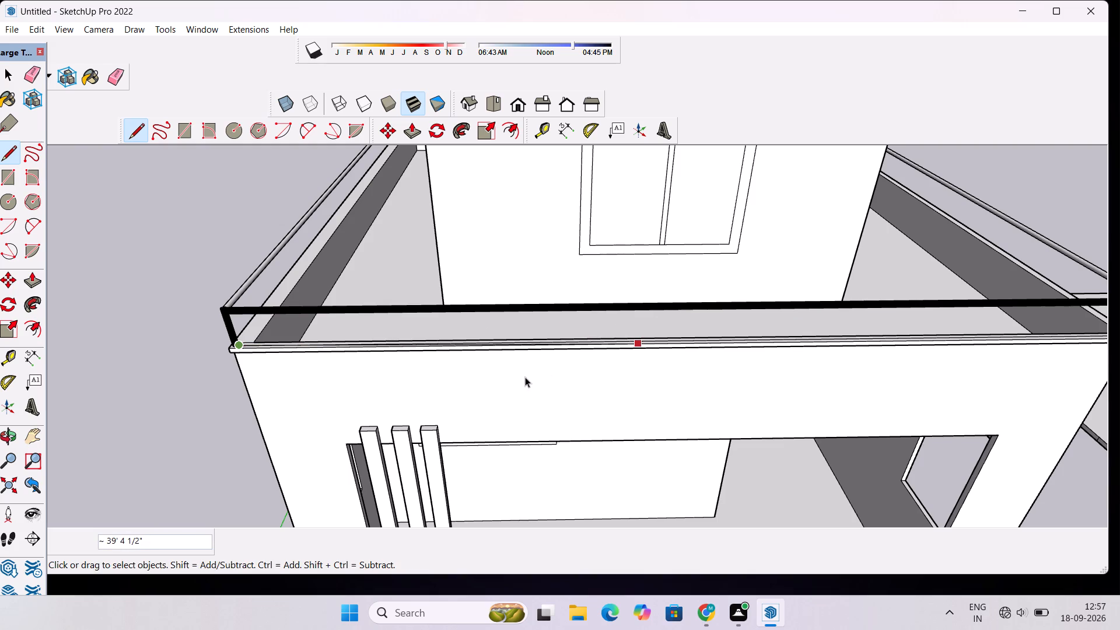
Erase the vertical line on the front-left post's inner side and the line along the parapet top at its base.
key(e)
scroll(237, 347, up, 13)
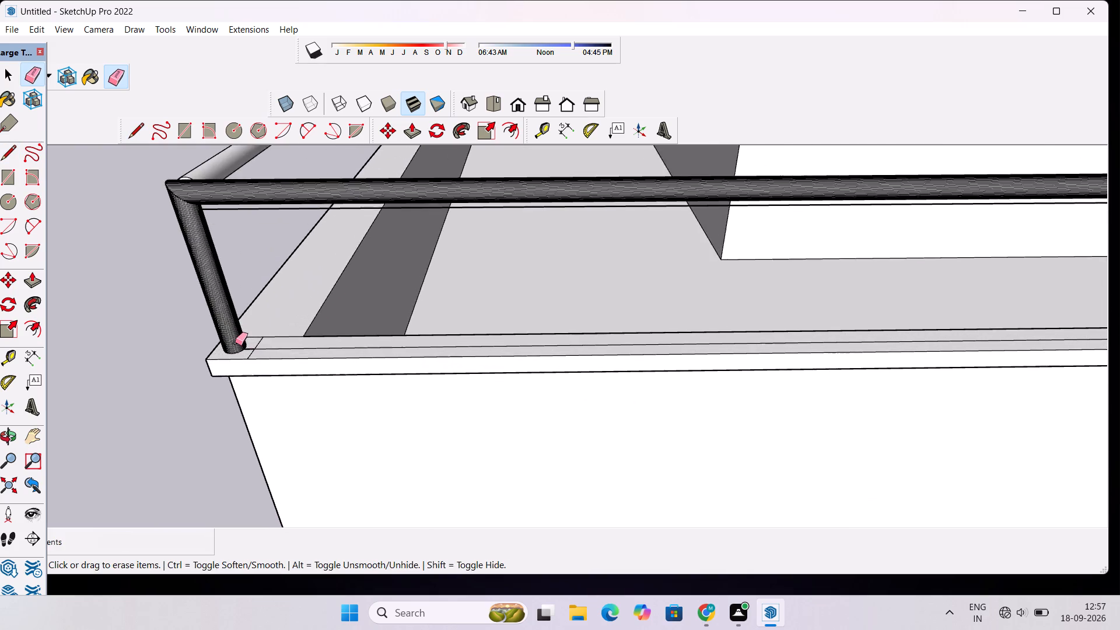
scroll(235, 342, up, 19)
scroll(268, 355, up, 13)
click(283, 373)
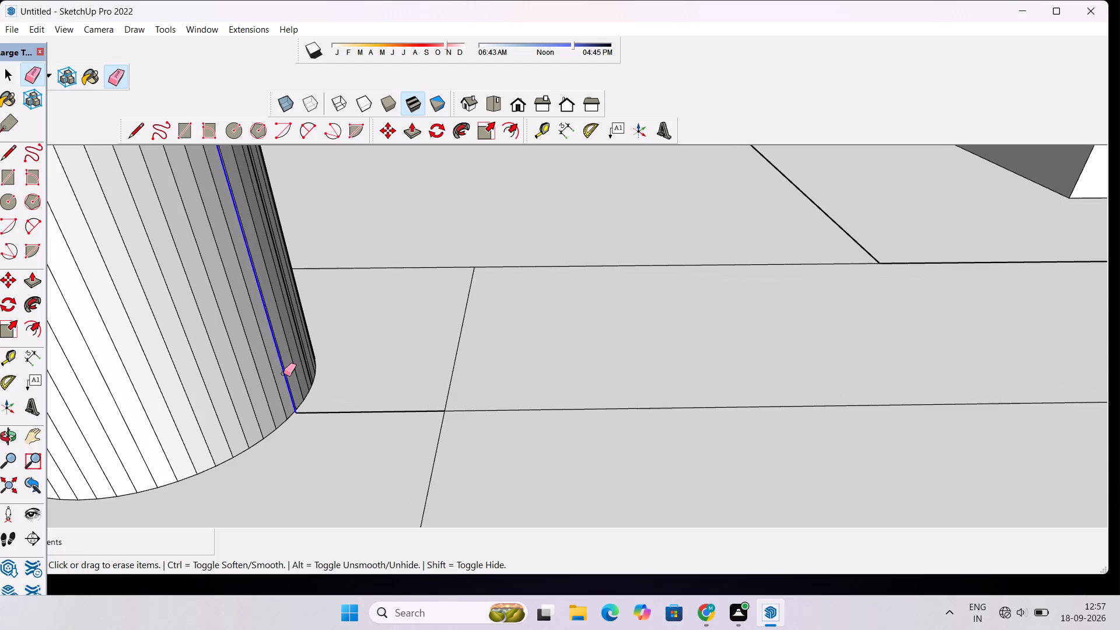
drag(314, 409, 314, 421)
scroll(311, 397, down, 6)
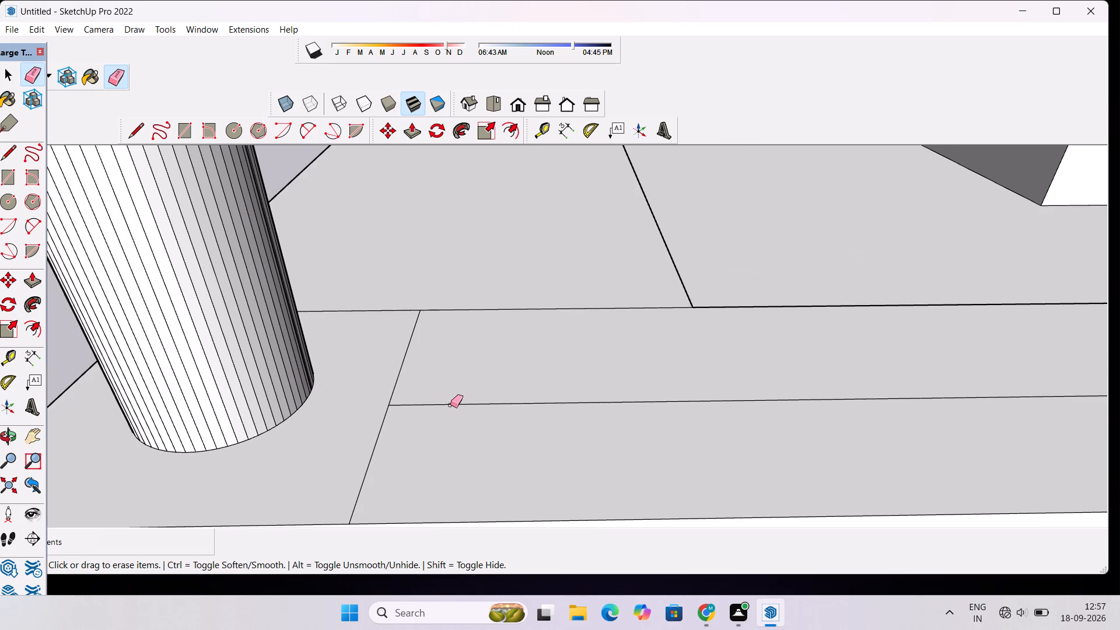
drag(452, 398, 452, 409)
Redraw a line about 89' long on the parapet top from the front-left post's base to the front-right post's base, closing the infill outline.
scroll(360, 379, down, 7)
scroll(358, 371, up, 12)
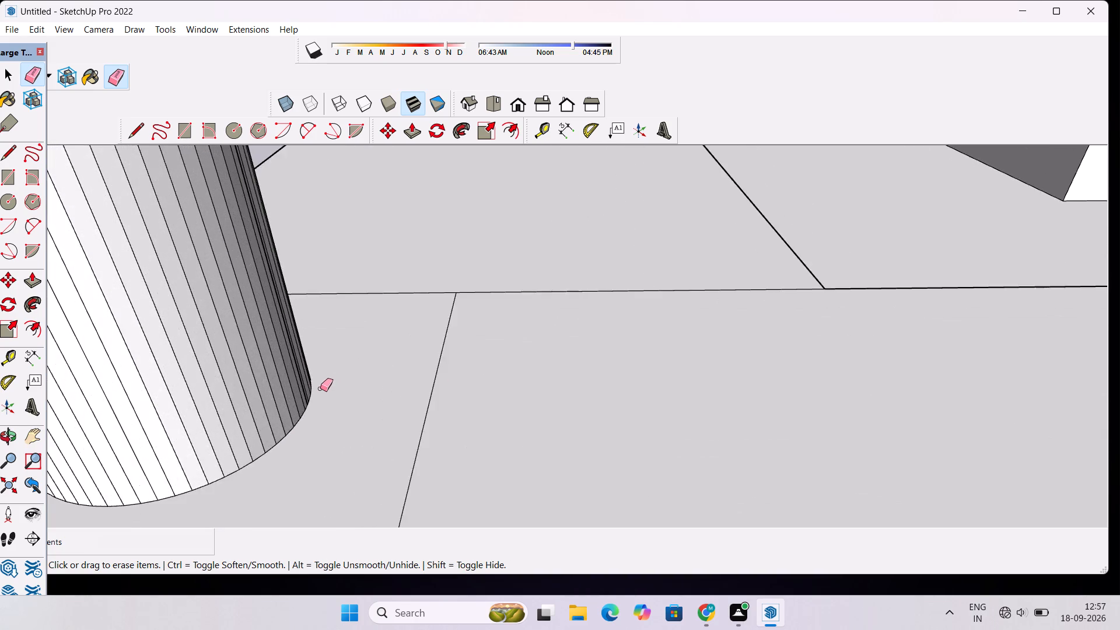
scroll(320, 388, up, 9)
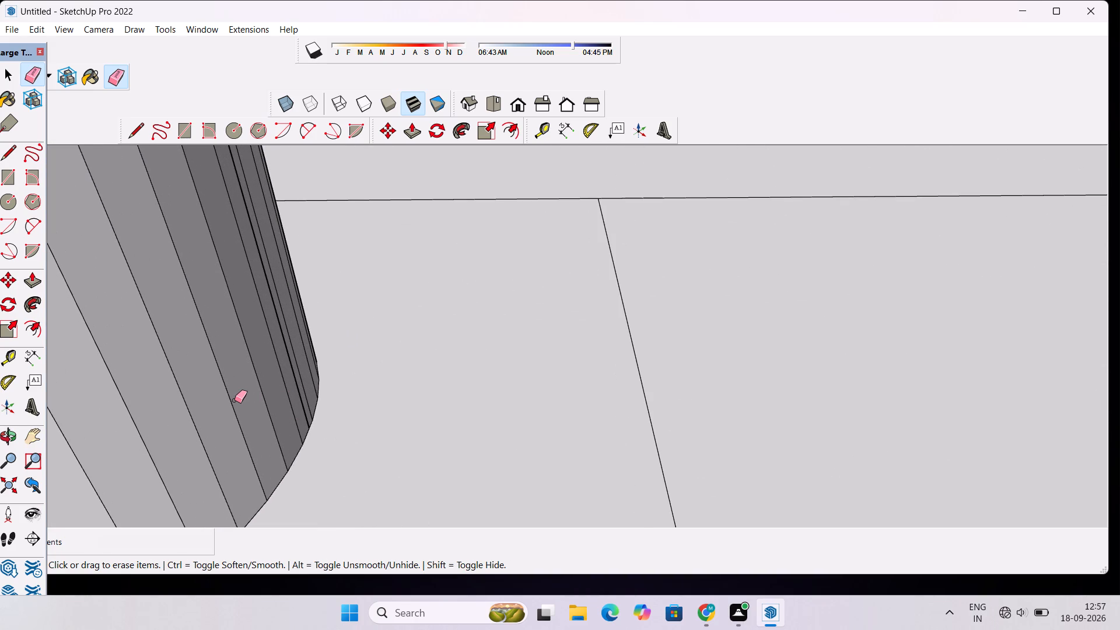
scroll(235, 400, down, 1)
scroll(308, 426, up, 5)
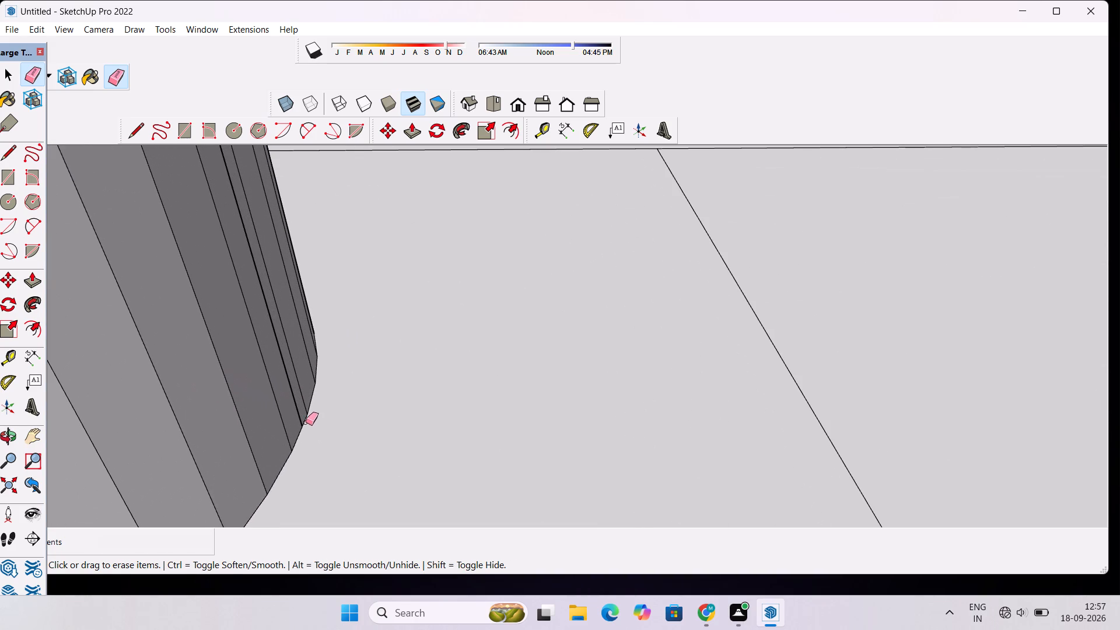
key(l)
click(303, 427)
scroll(362, 432, down, 6)
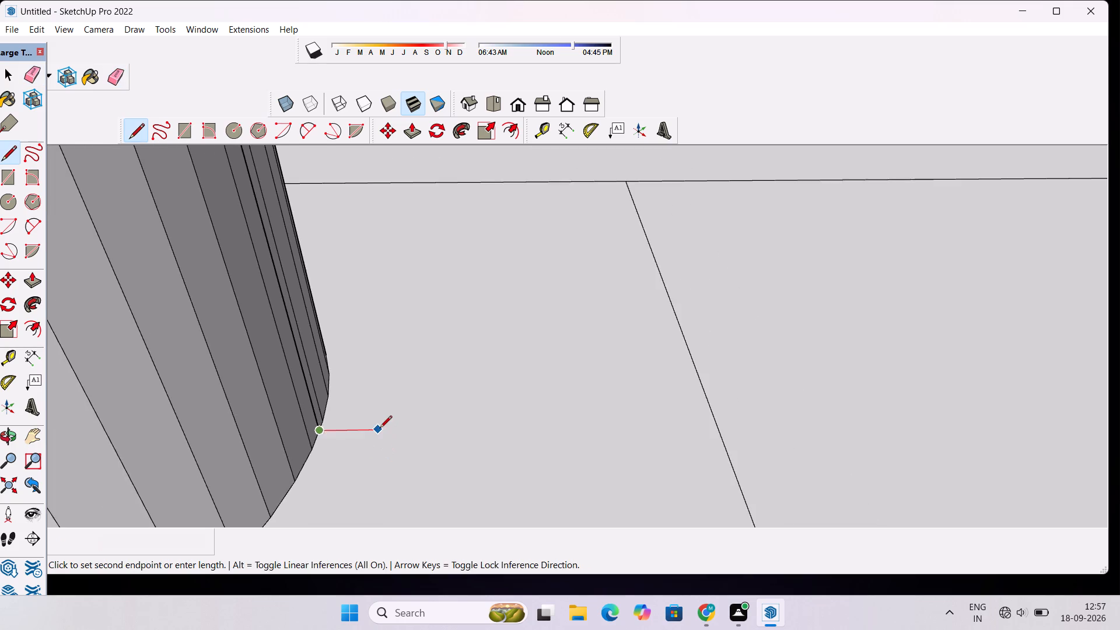
scroll(380, 429, down, 2)
scroll(380, 426, down, 20)
scroll(380, 426, down, 8)
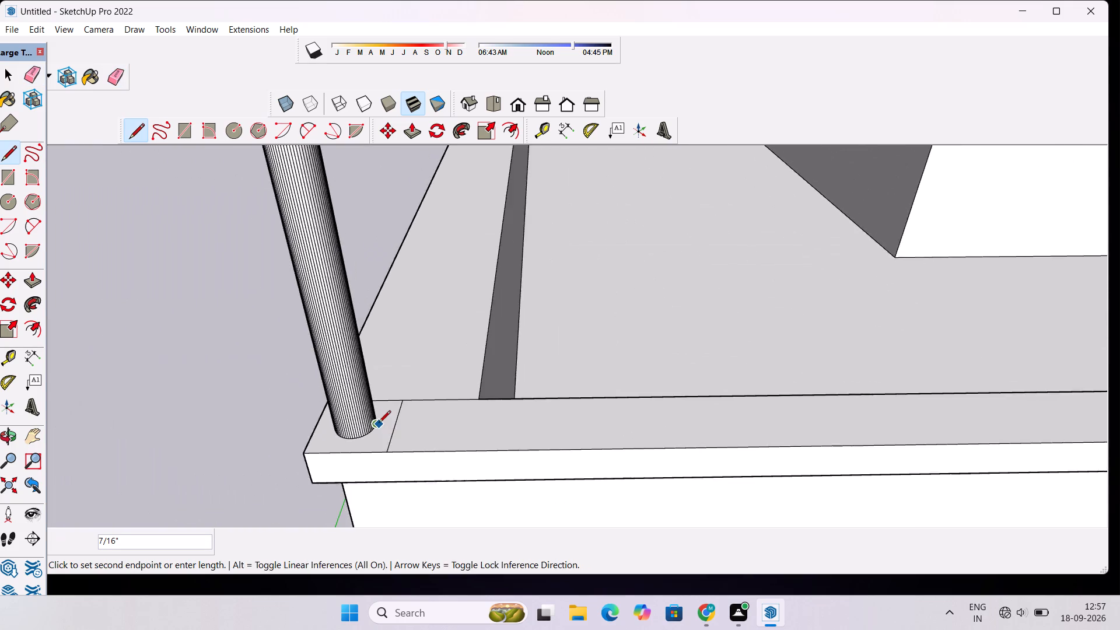
scroll(379, 423, down, 16)
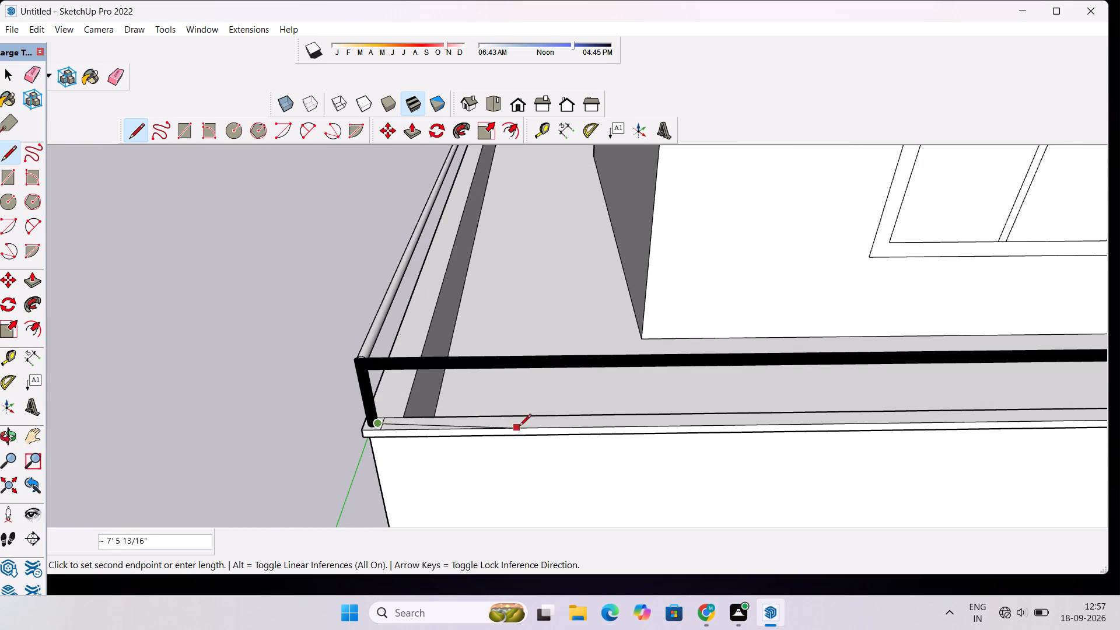
scroll(524, 421, down, 11)
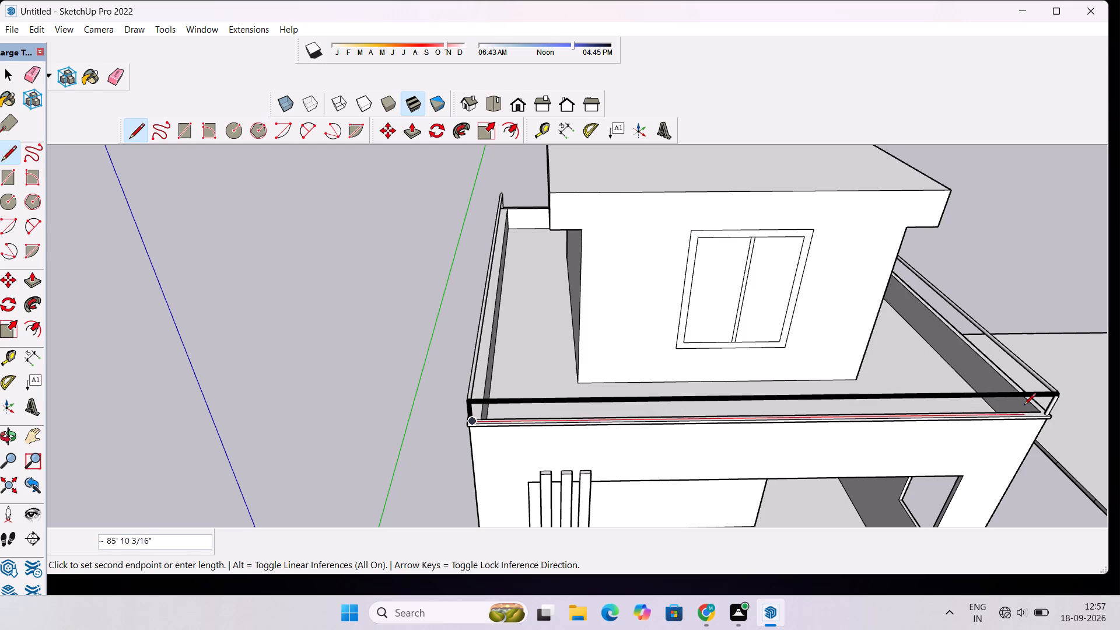
scroll(1034, 411, up, 9)
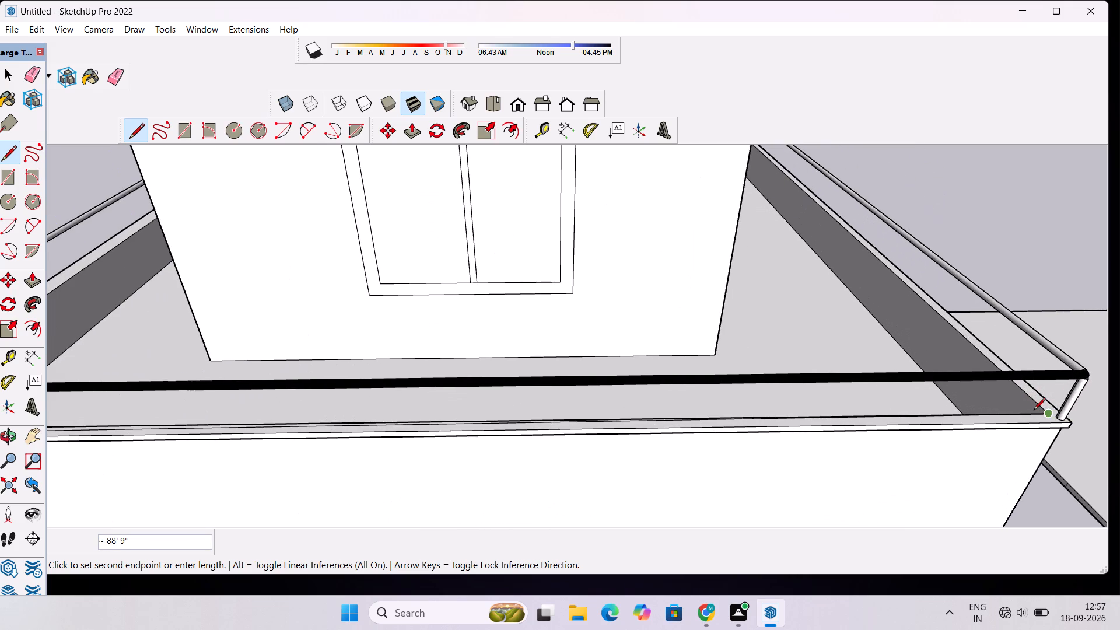
scroll(1041, 419, up, 2)
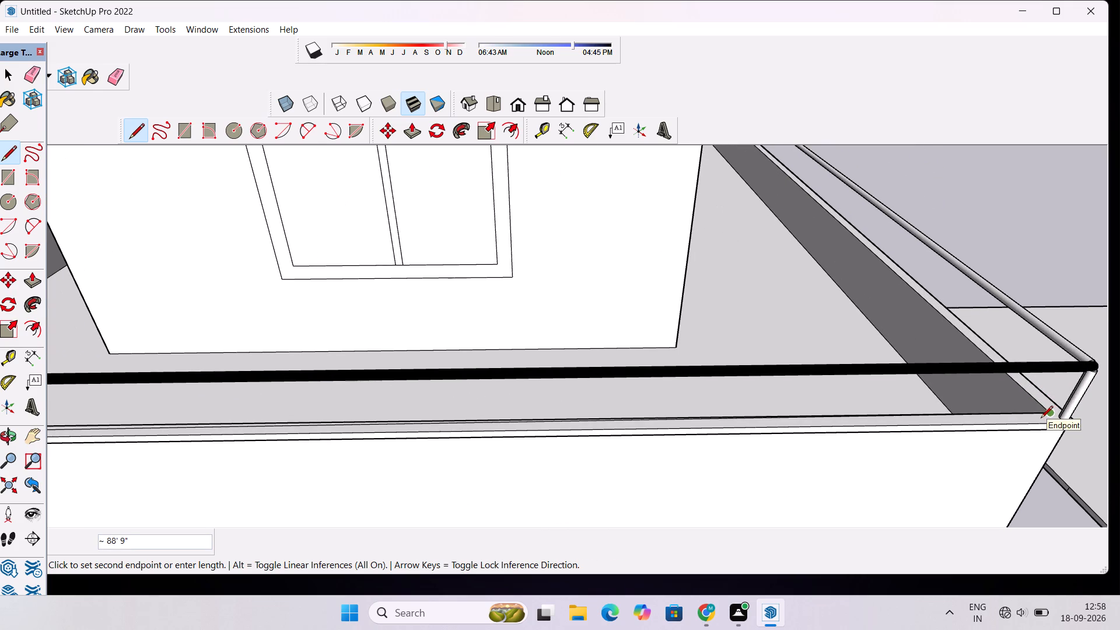
scroll(1048, 418, down, 2)
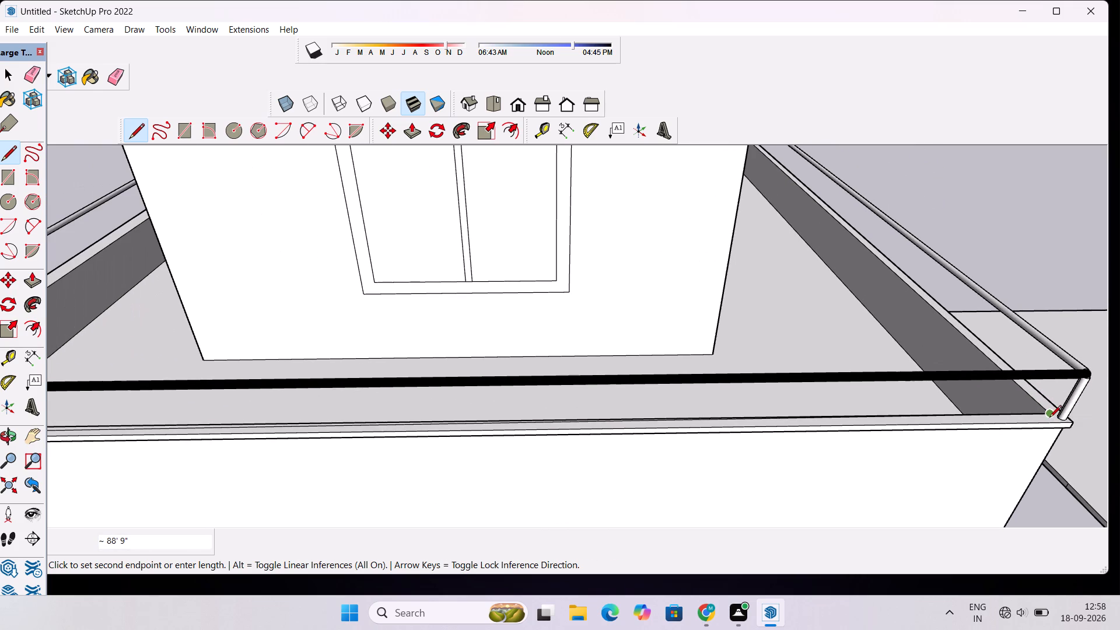
scroll(1049, 418, down, 3)
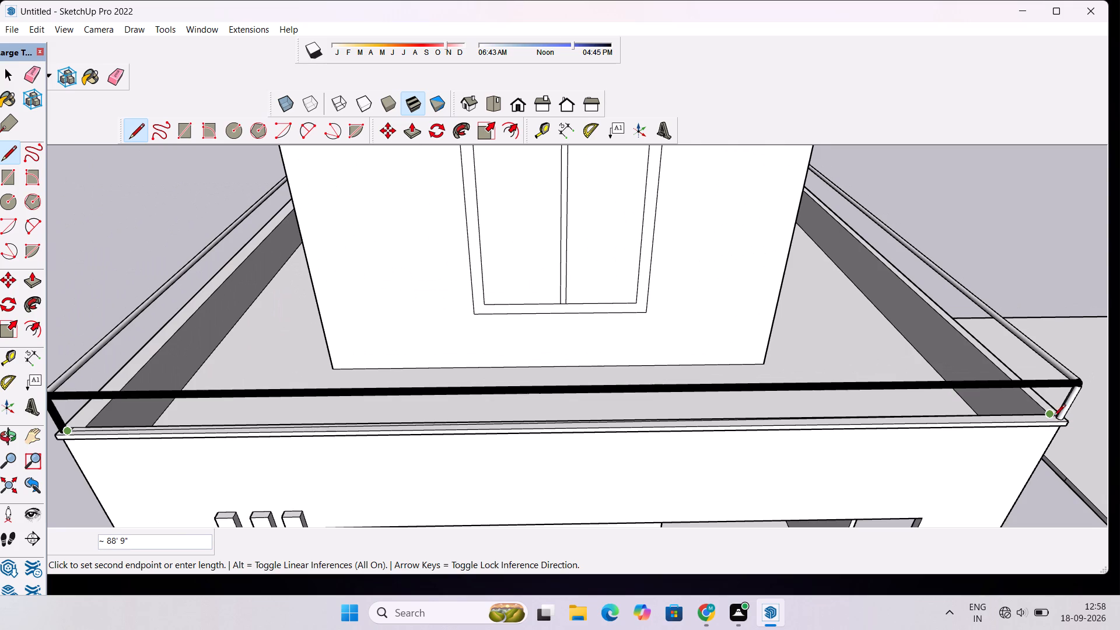
scroll(1055, 416, up, 1)
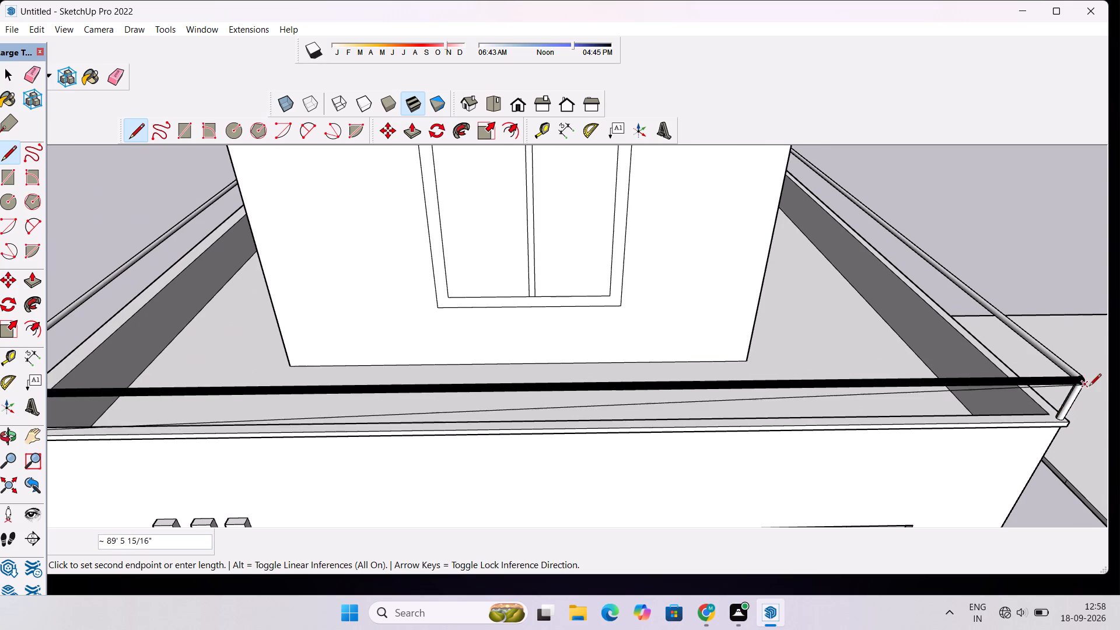
scroll(1089, 387, up, 1)
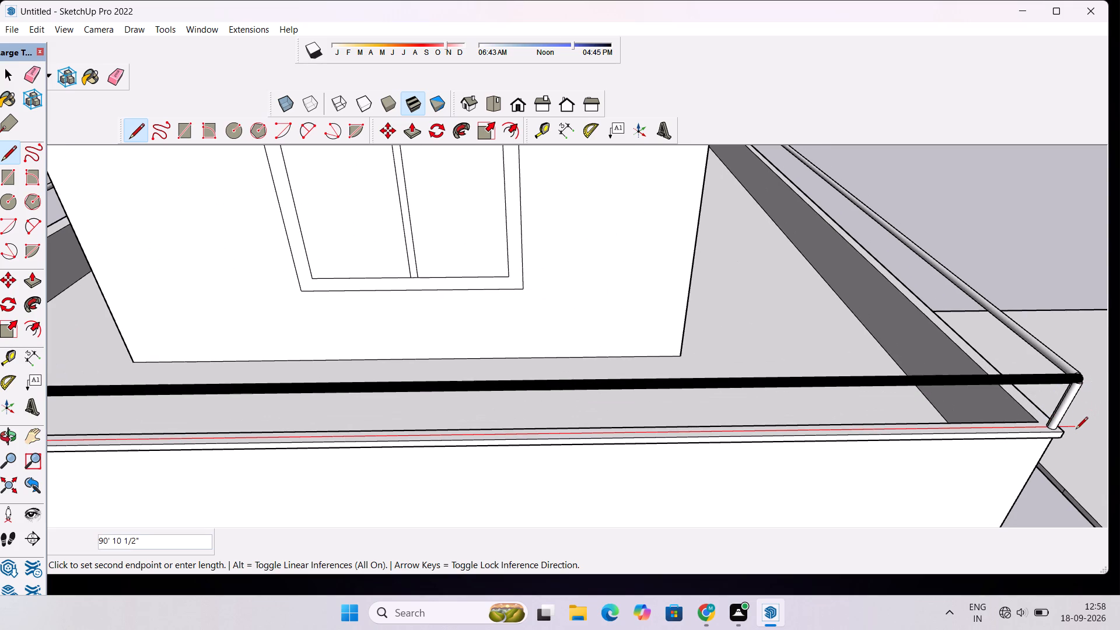
scroll(1076, 430, down, 2)
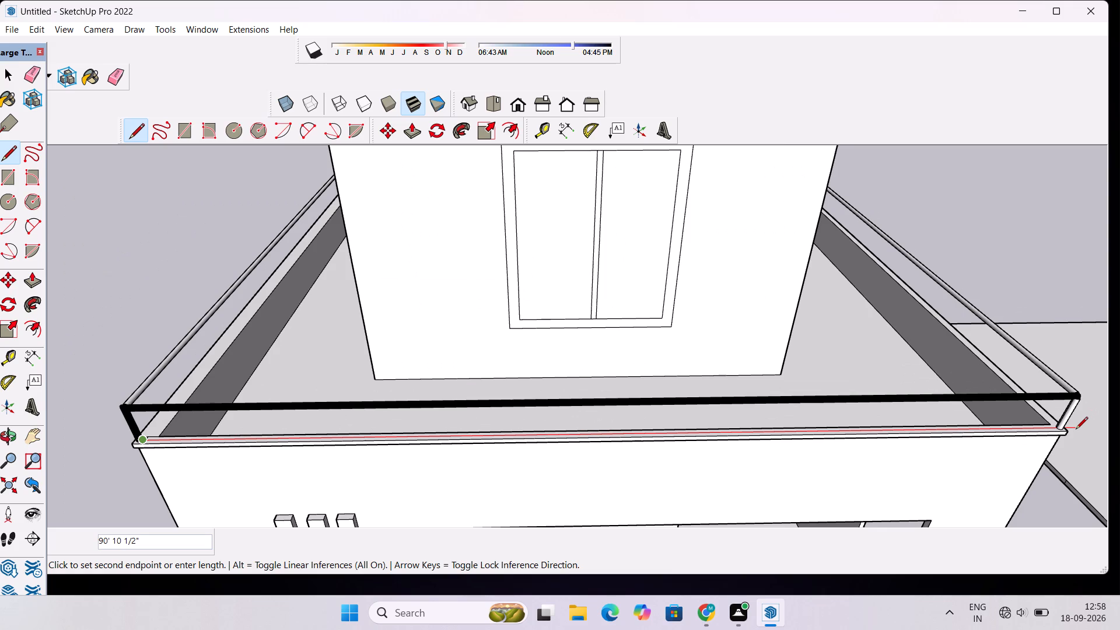
scroll(1074, 430, down, 3)
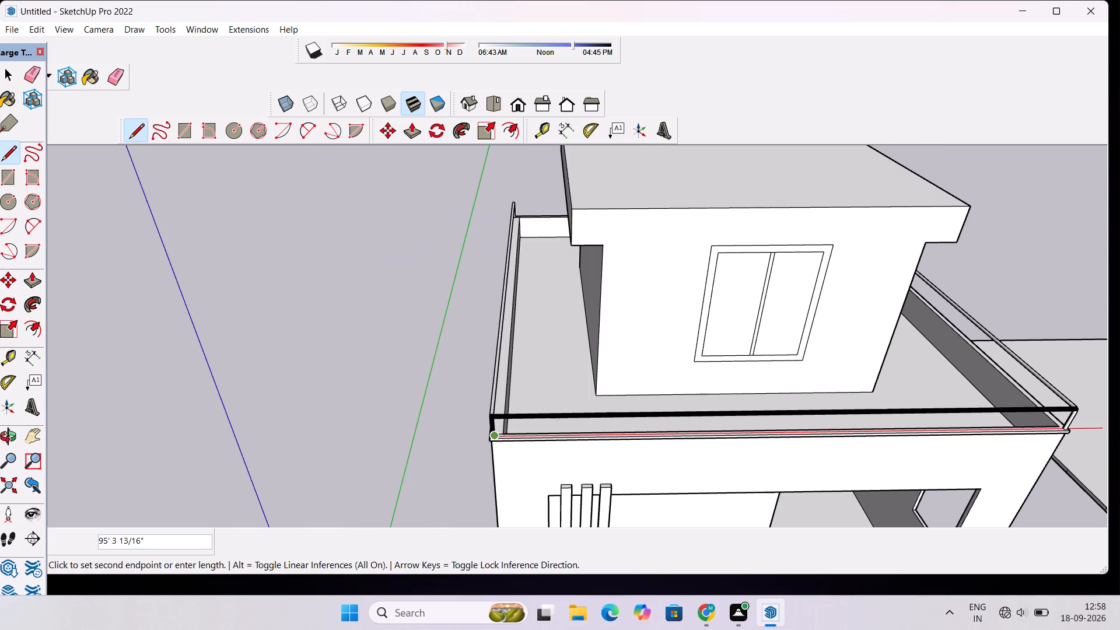
scroll(844, 416, down, 5)
scroll(1013, 423, up, 3)
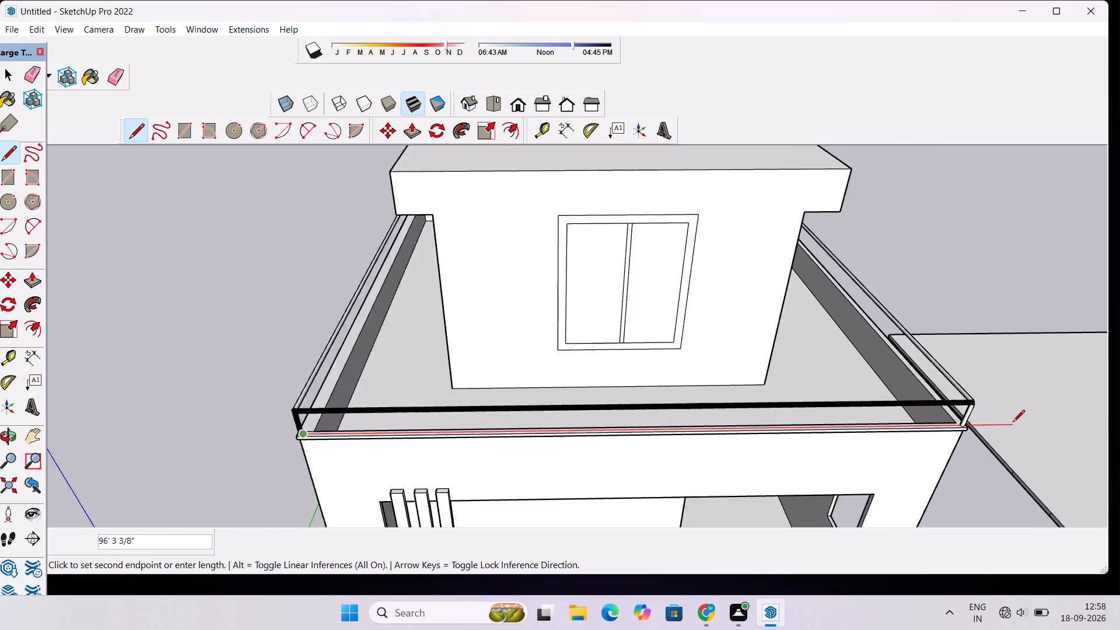
scroll(1013, 423, up, 3)
scroll(929, 423, up, 4)
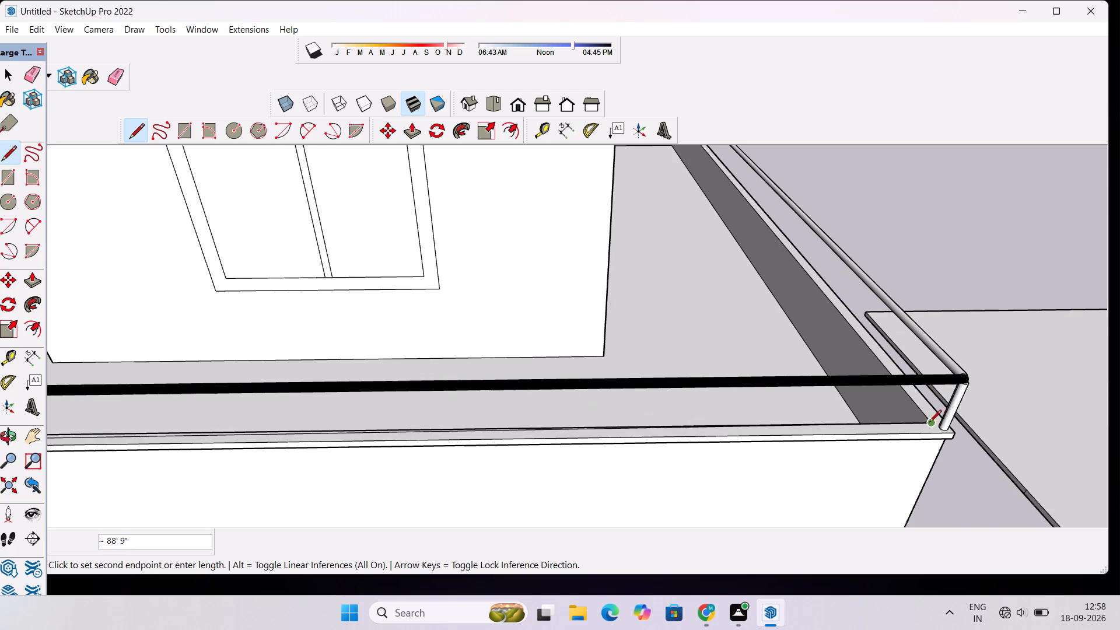
scroll(929, 423, up, 10)
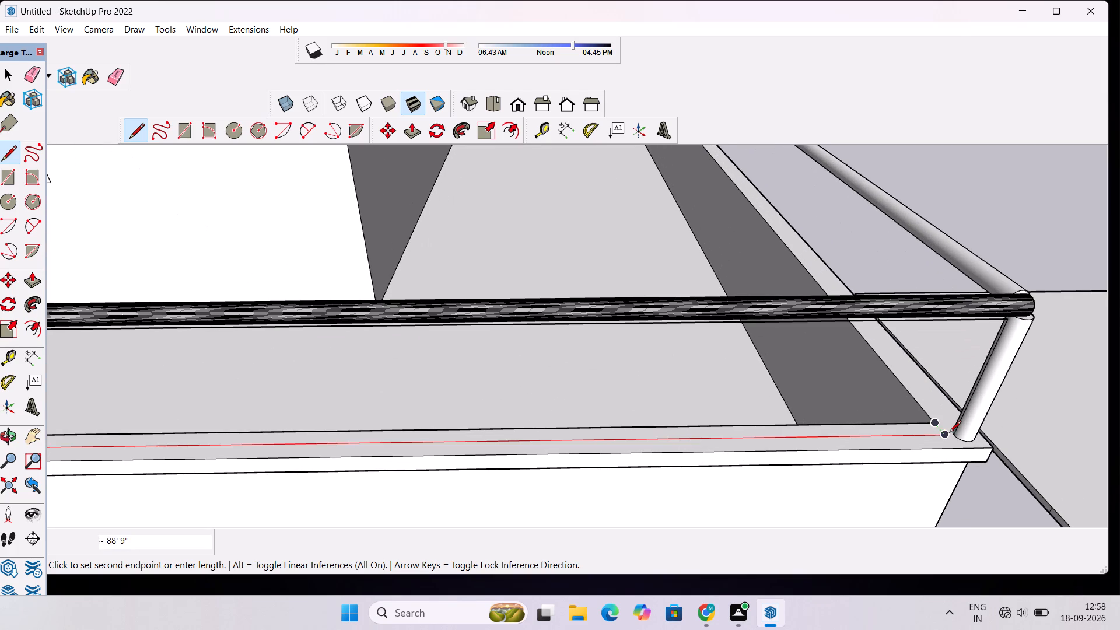
scroll(949, 433, up, 8)
click(951, 437)
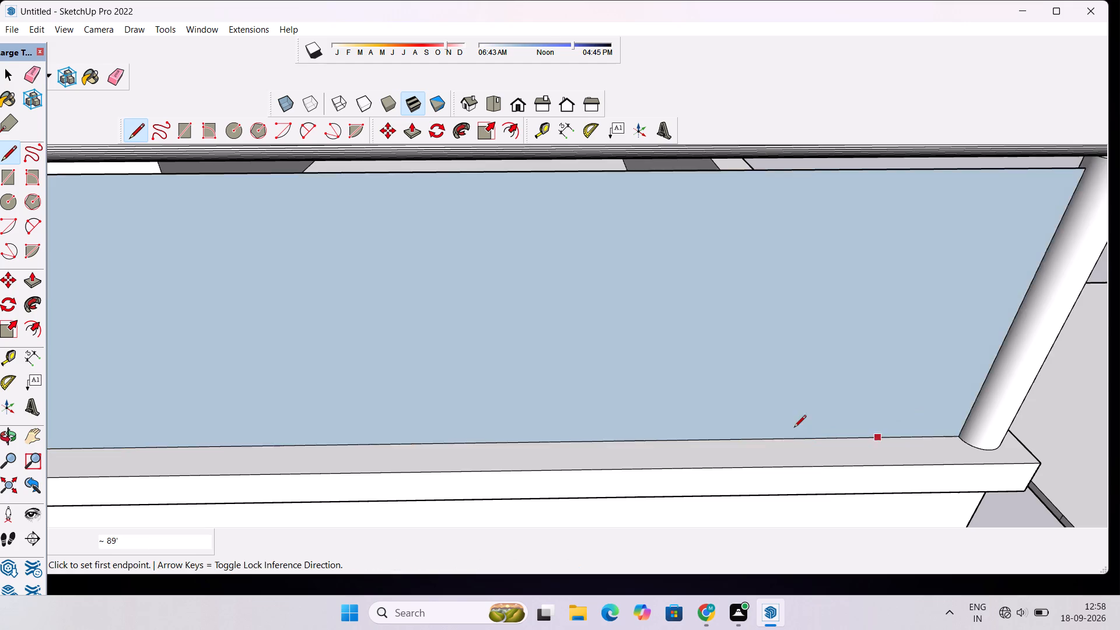
Examine the front railing's infill, the surrounding railing and the rooftop block from the front and the left side.
scroll(793, 428, down, 13)
scroll(787, 383, down, 20)
scroll(787, 383, down, 7)
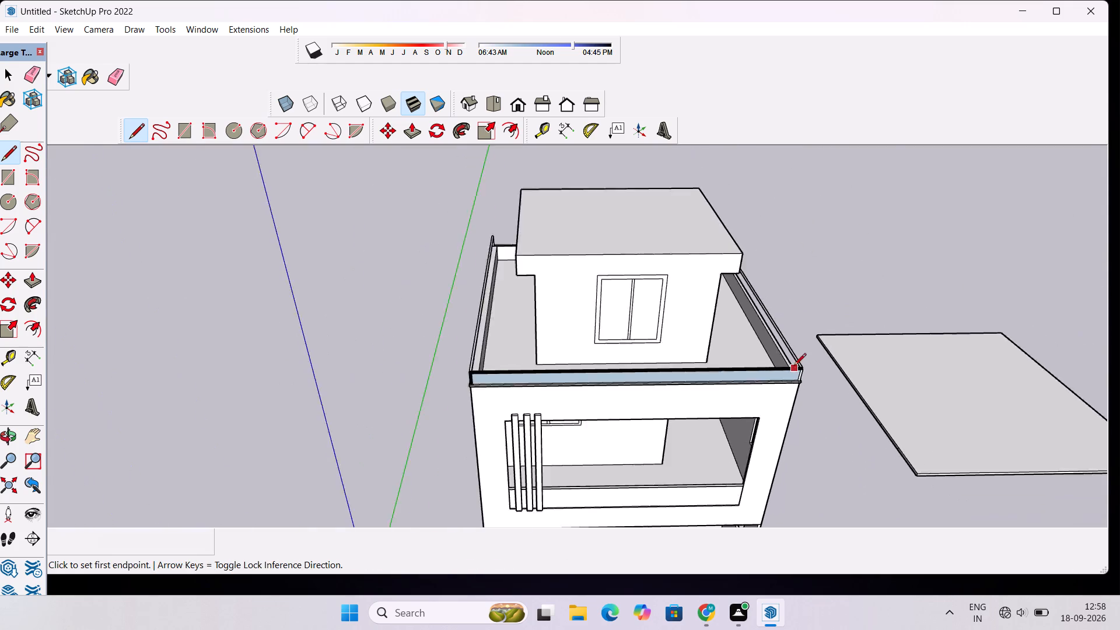
scroll(794, 366, down, 2)
key(o)
drag(761, 445, 667, 341)
scroll(651, 358, up, 4)
drag(547, 388, 649, 364)
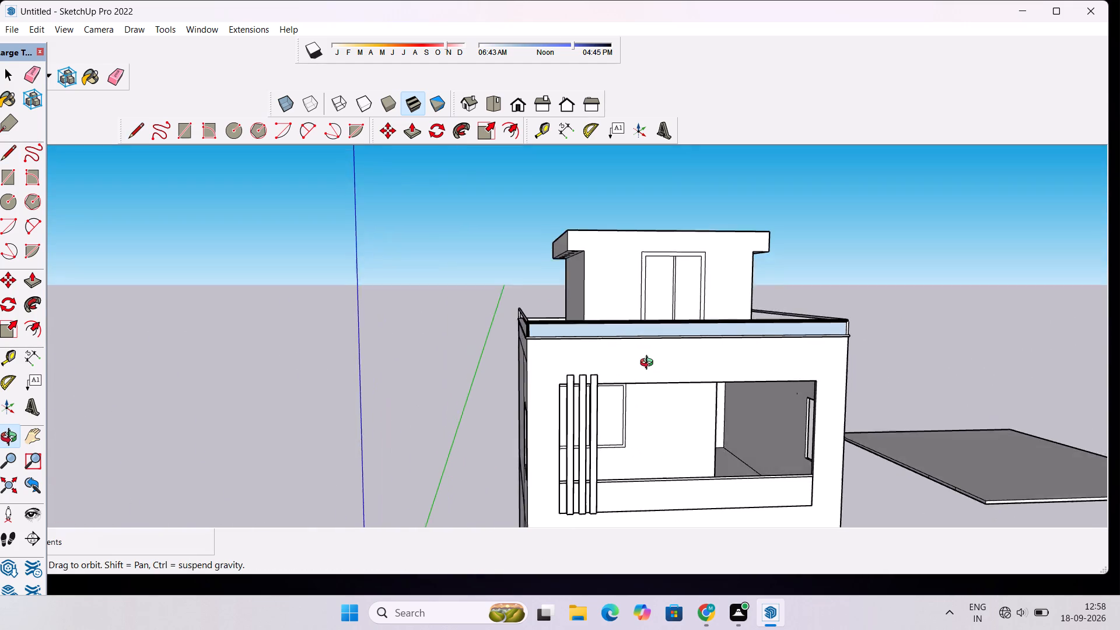
click(650, 365)
drag(649, 364, 652, 369)
scroll(639, 360, down, 3)
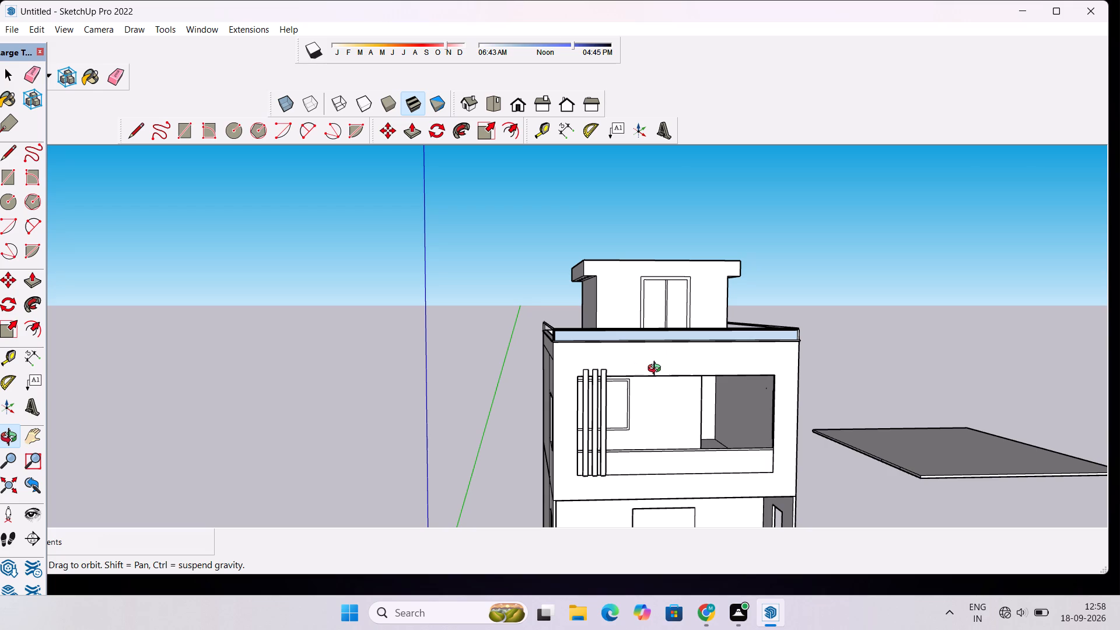
scroll(699, 365, down, 8)
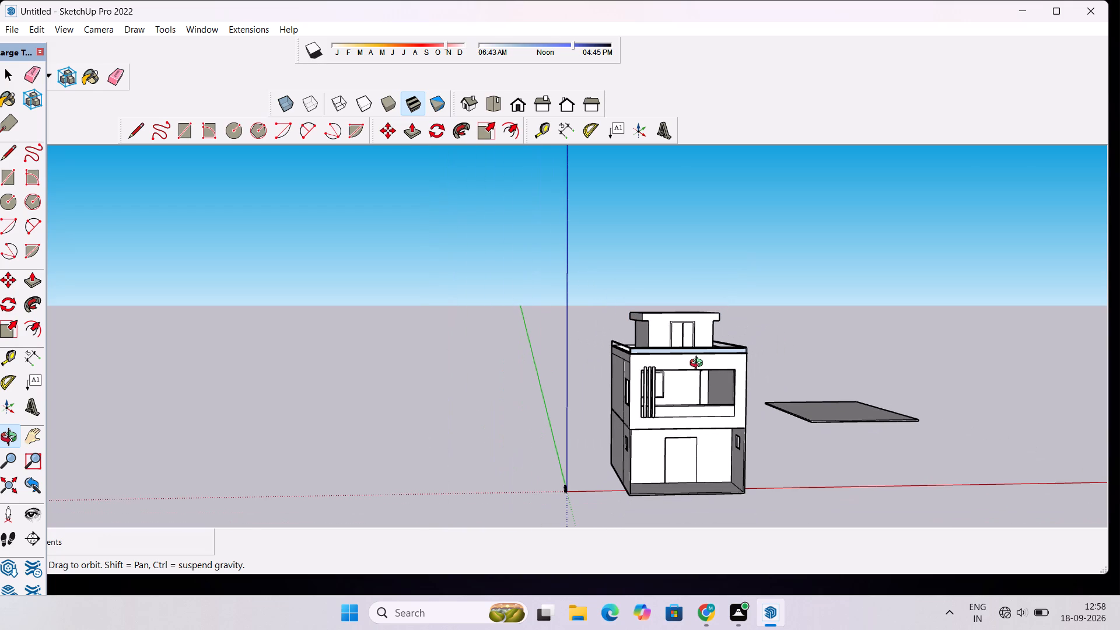
scroll(701, 362, down, 2)
drag(691, 383, 654, 446)
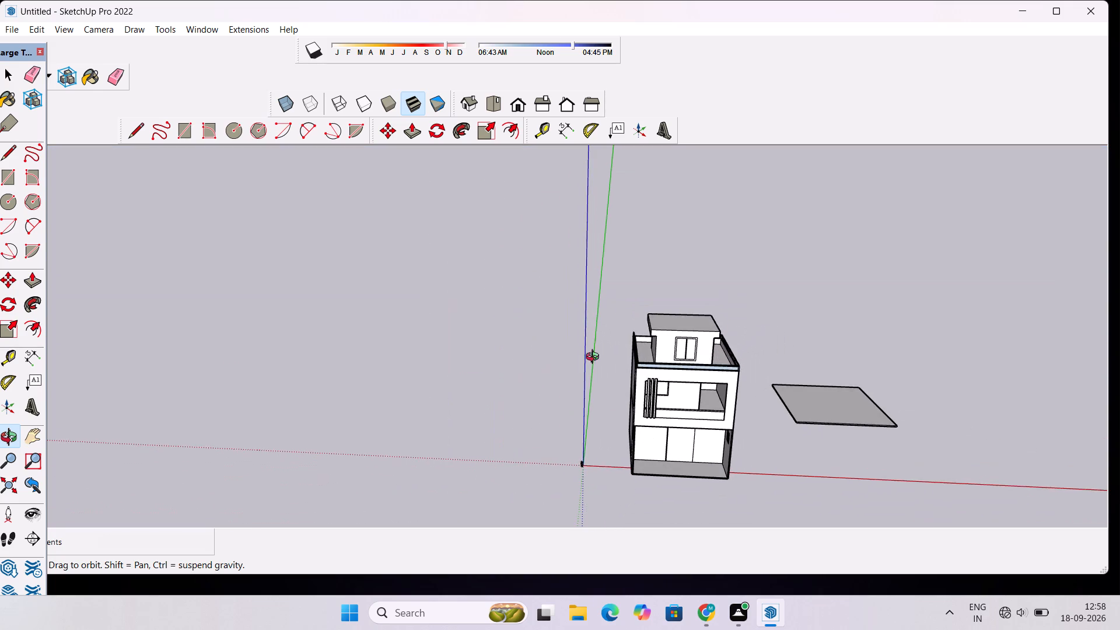
scroll(601, 308, up, 9)
drag(635, 370, 839, 343)
scroll(687, 347, up, 8)
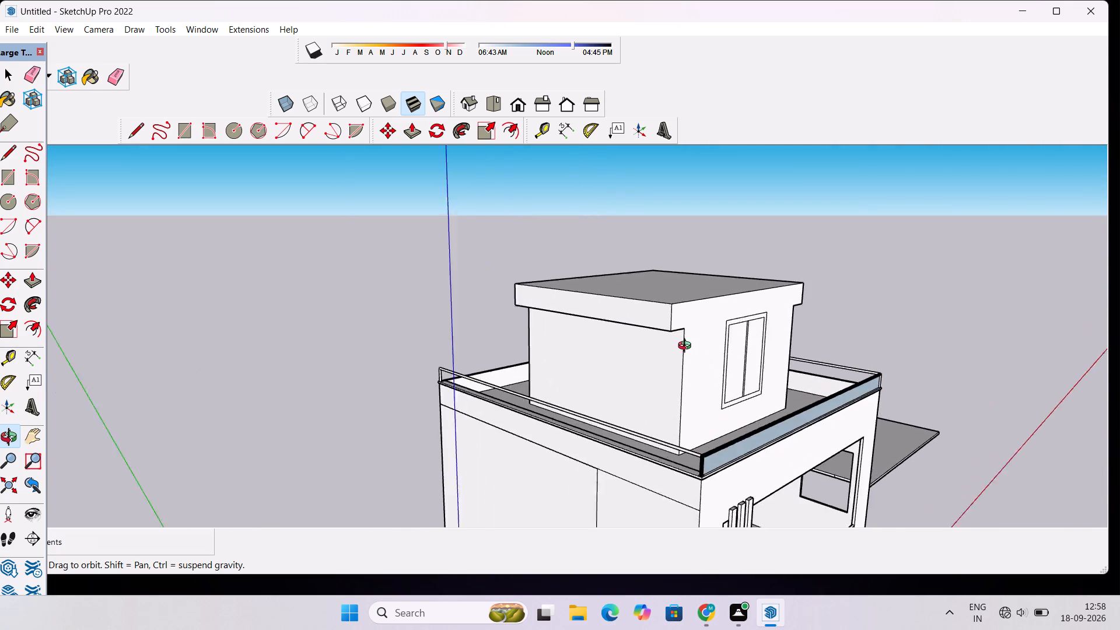
scroll(687, 347, up, 1)
drag(758, 334, 496, 315)
scroll(420, 320, down, 1)
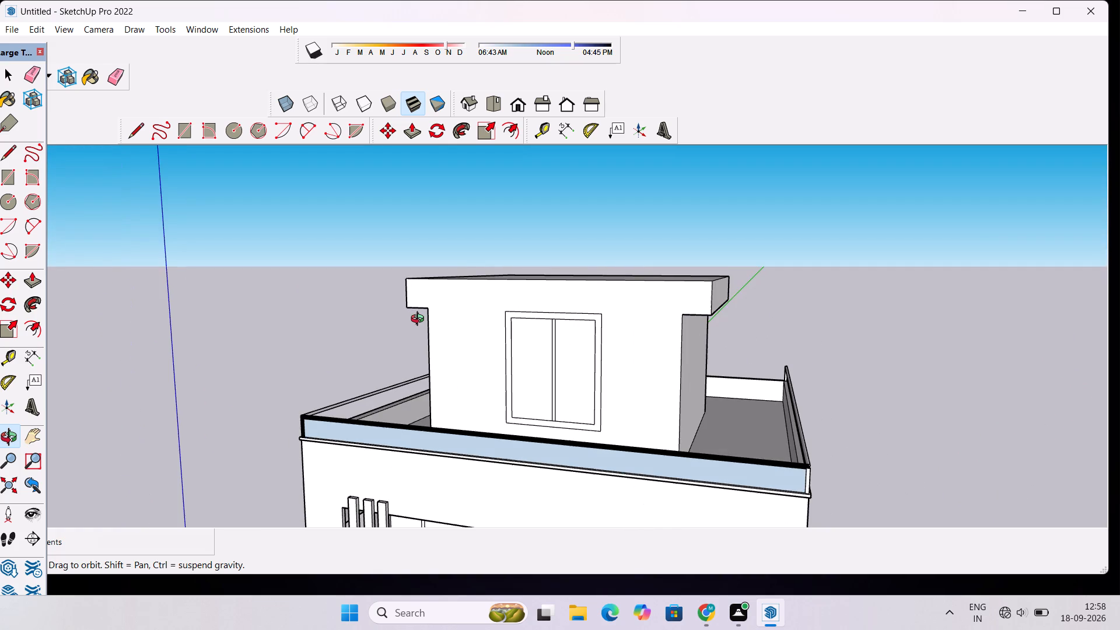
scroll(420, 321, down, 4)
drag(411, 324, 733, 342)
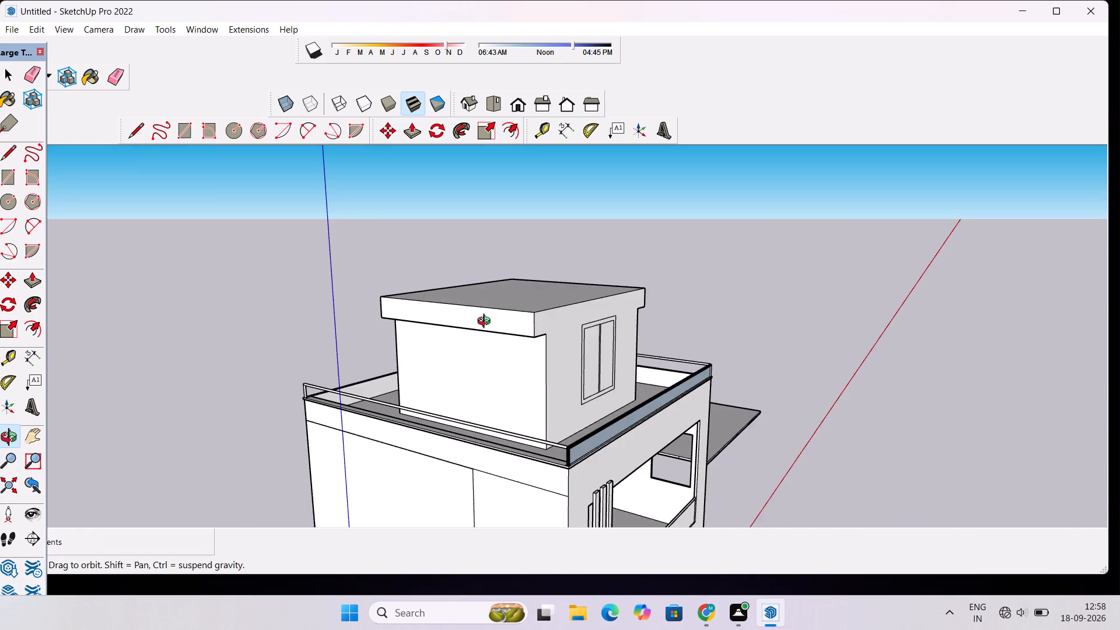
scroll(482, 323, up, 4)
drag(501, 331, 587, 333)
drag(576, 332, 644, 338)
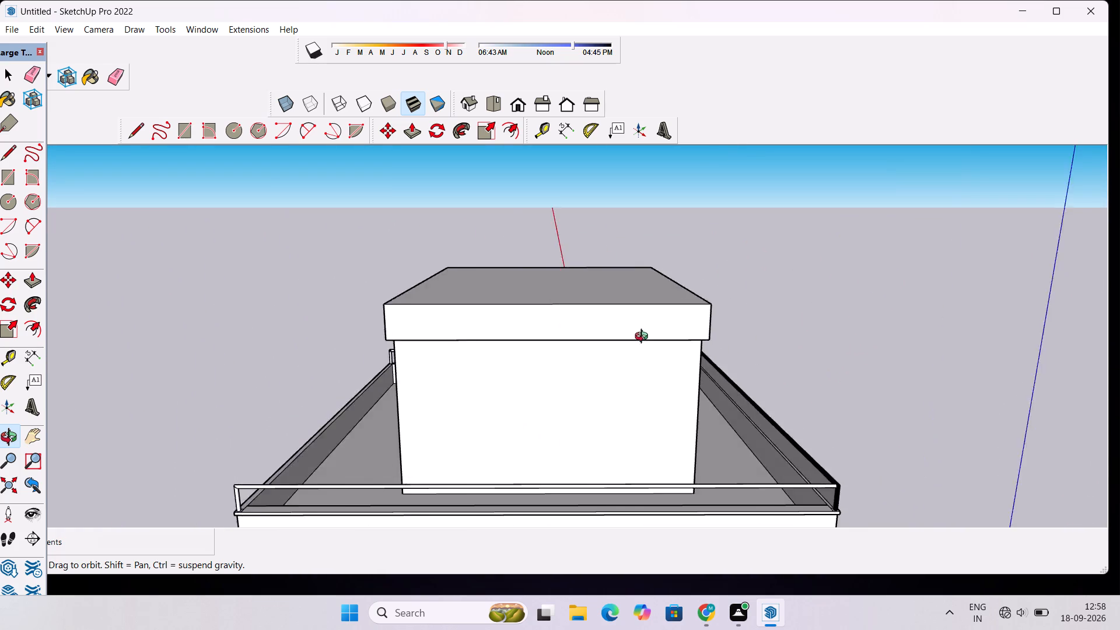
drag(644, 338, 682, 334)
scroll(649, 336, up, 2)
drag(649, 334, 620, 332)
scroll(617, 331, down, 3)
drag(531, 331, 474, 331)
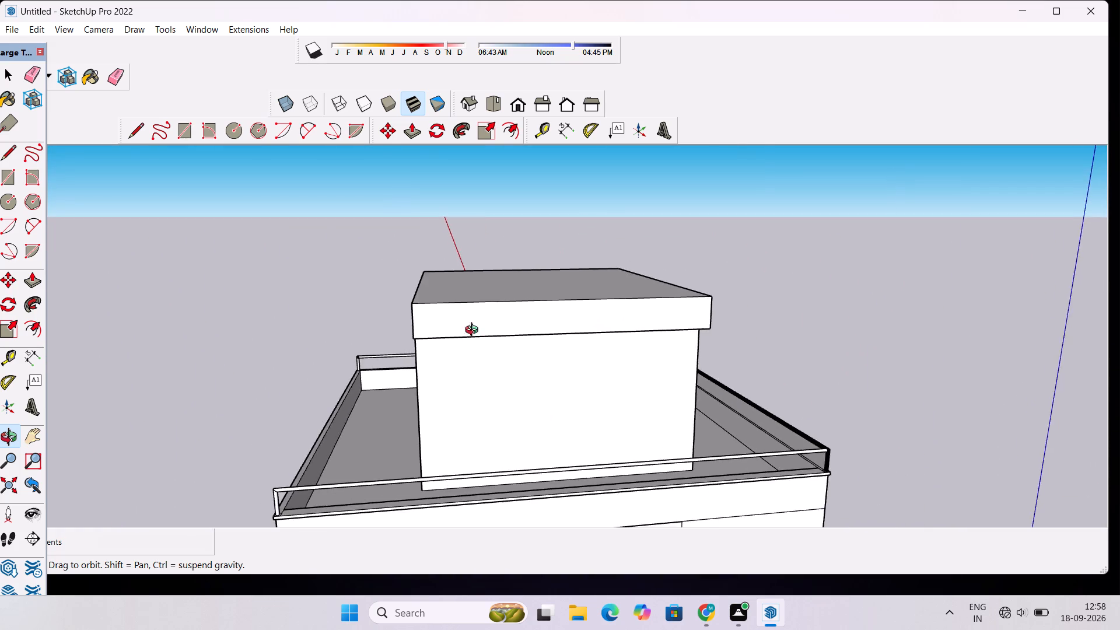
drag(474, 331, 448, 331)
Draw a rectangle about 4' wide and 3' high near one end of the roof slab's edge face on the rooftop block's left side.
scroll(401, 327, up, 3)
drag(390, 324, 407, 332)
scroll(407, 332, up, 2)
key(r)
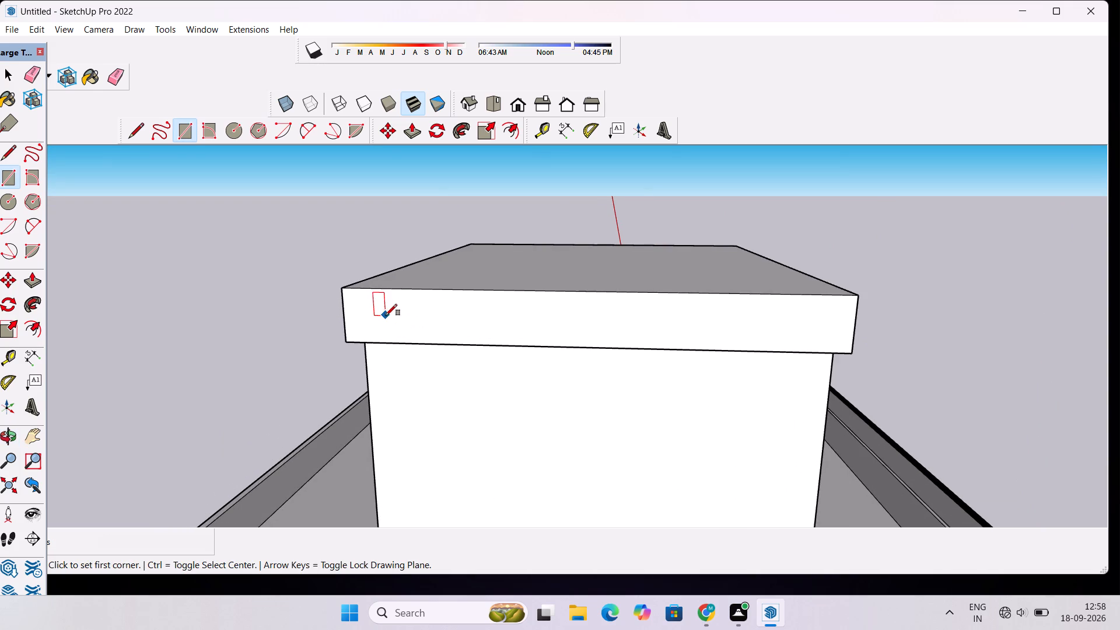
click(381, 301)
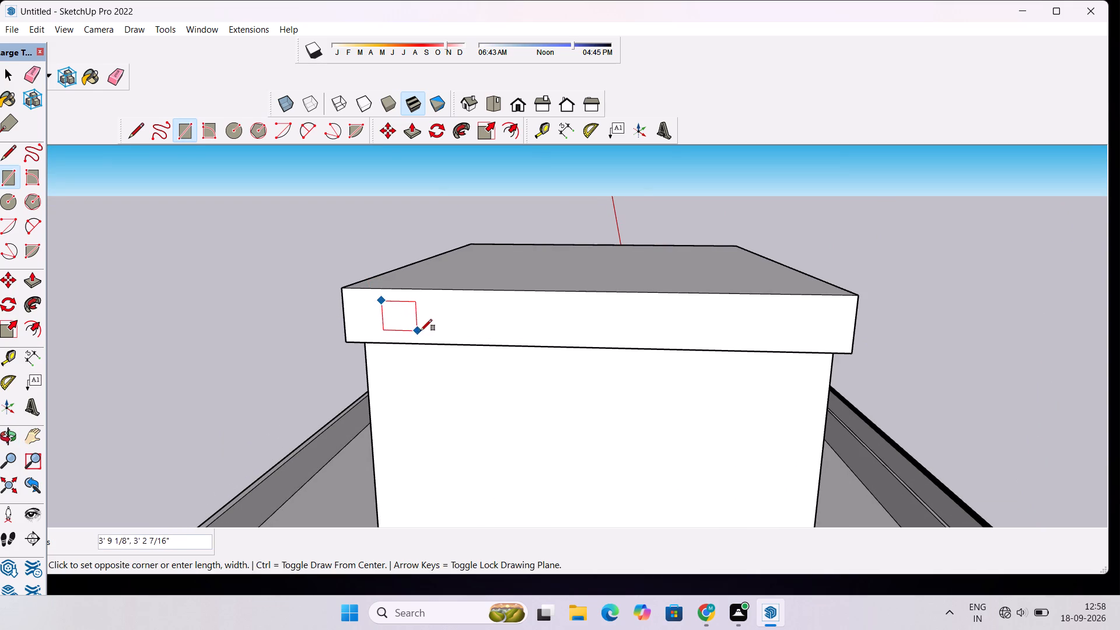
click(421, 331)
Copy the small rectangle four times along the roof slab's left edge face, spacing the copies about 9' to 10' apart.
key(space)
double_click(407, 318)
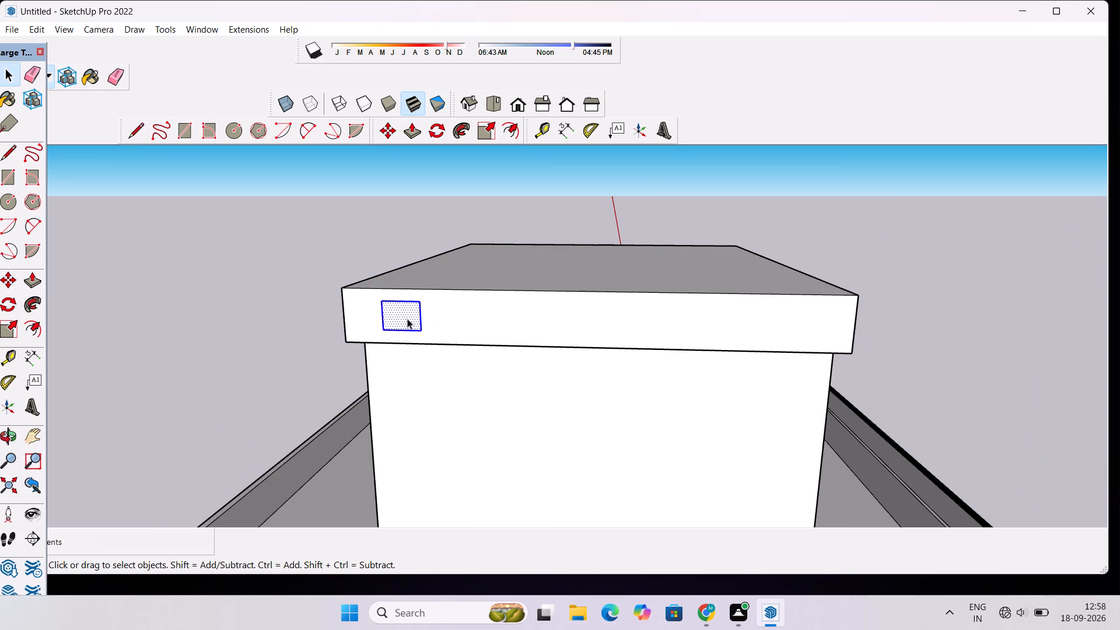
key(m)
click(380, 303)
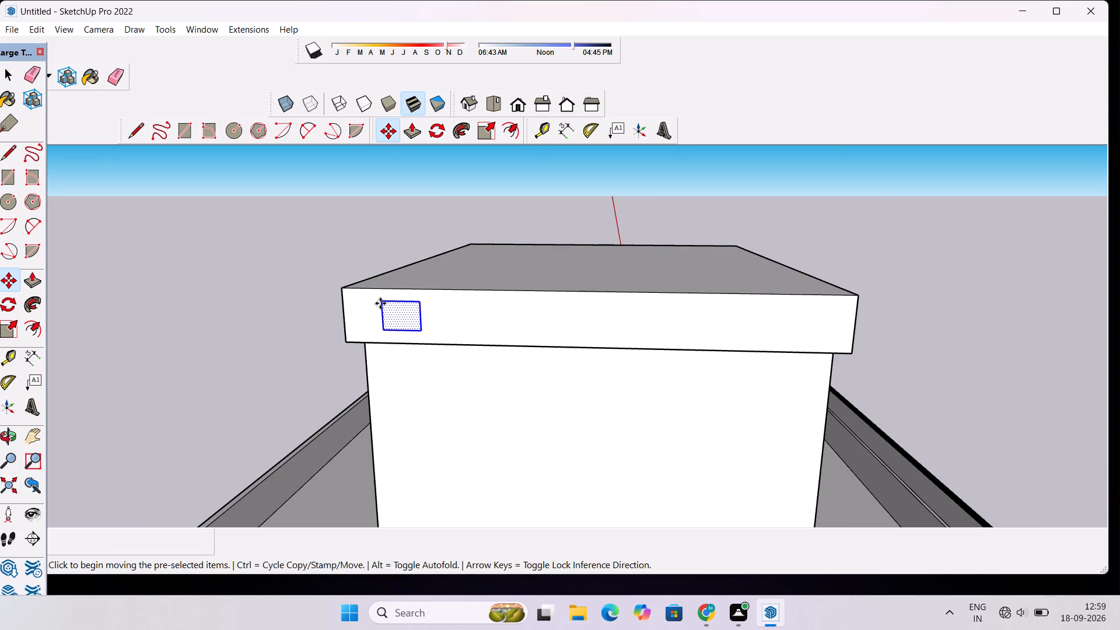
click(466, 311)
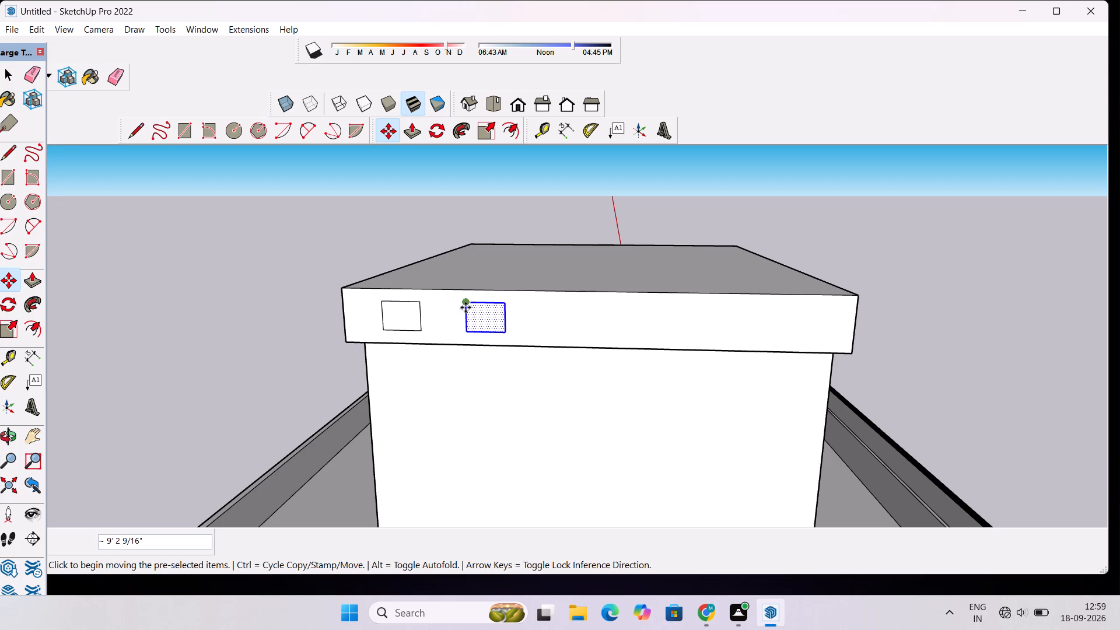
click(466, 307)
click(554, 318)
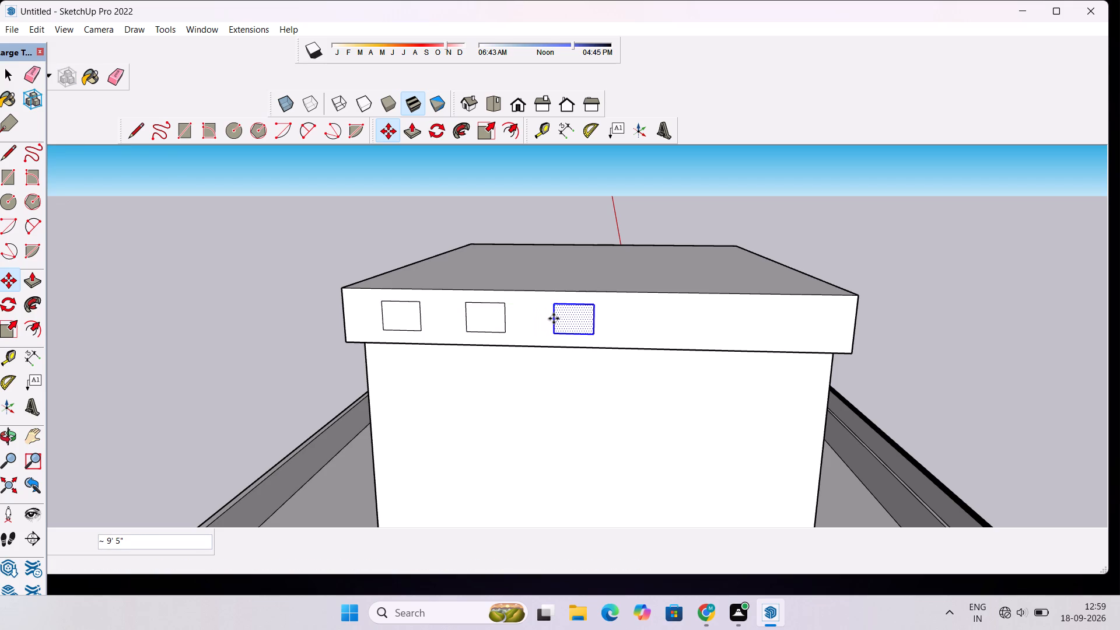
click(554, 306)
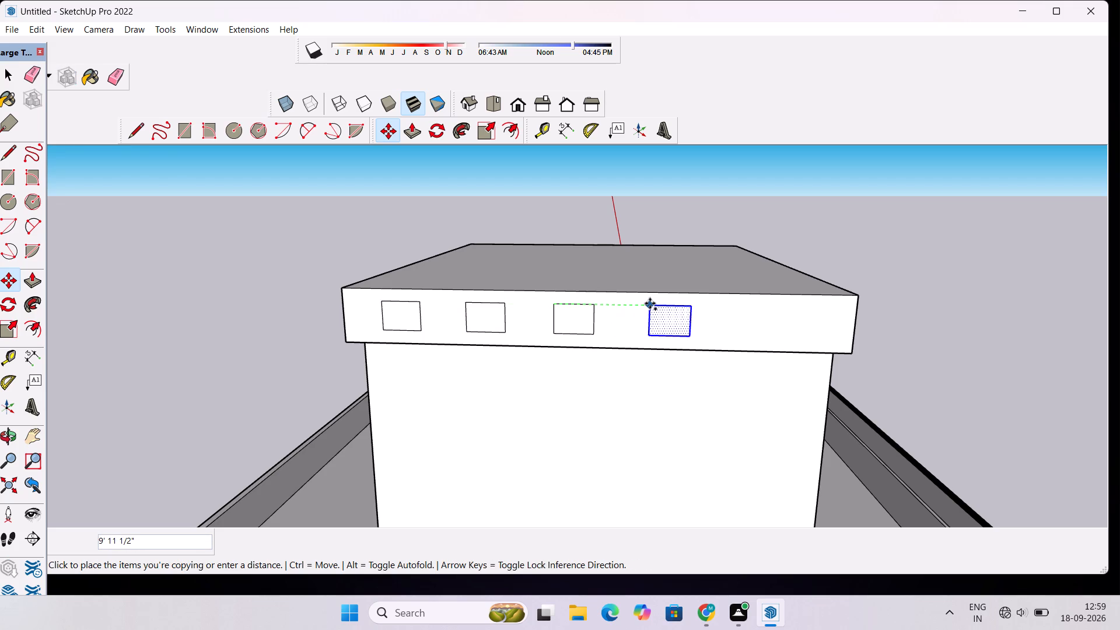
click(650, 303)
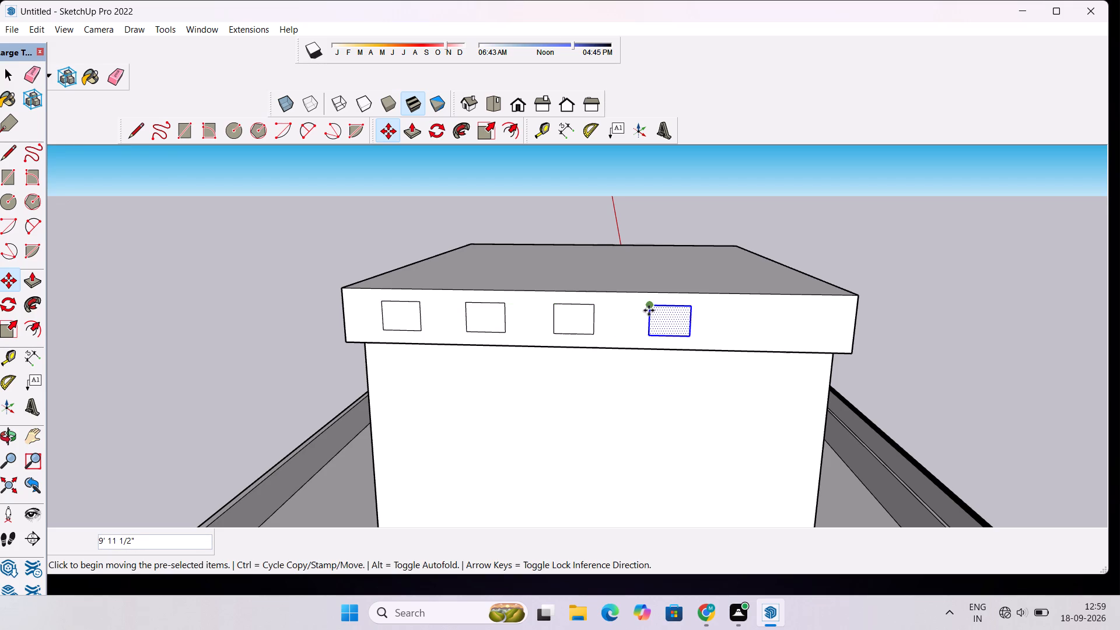
click(653, 307)
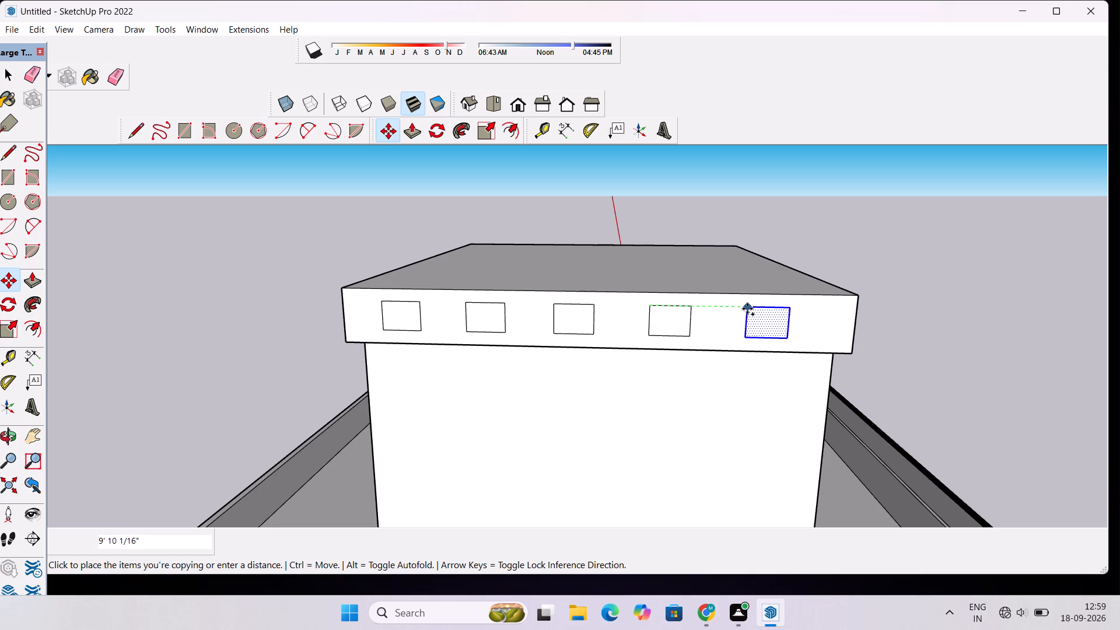
click(747, 309)
key(space)
Examine the row of rectangles on the roof slab and the railing along the left parapet from the front-left.
scroll(530, 305, down, 6)
key(o)
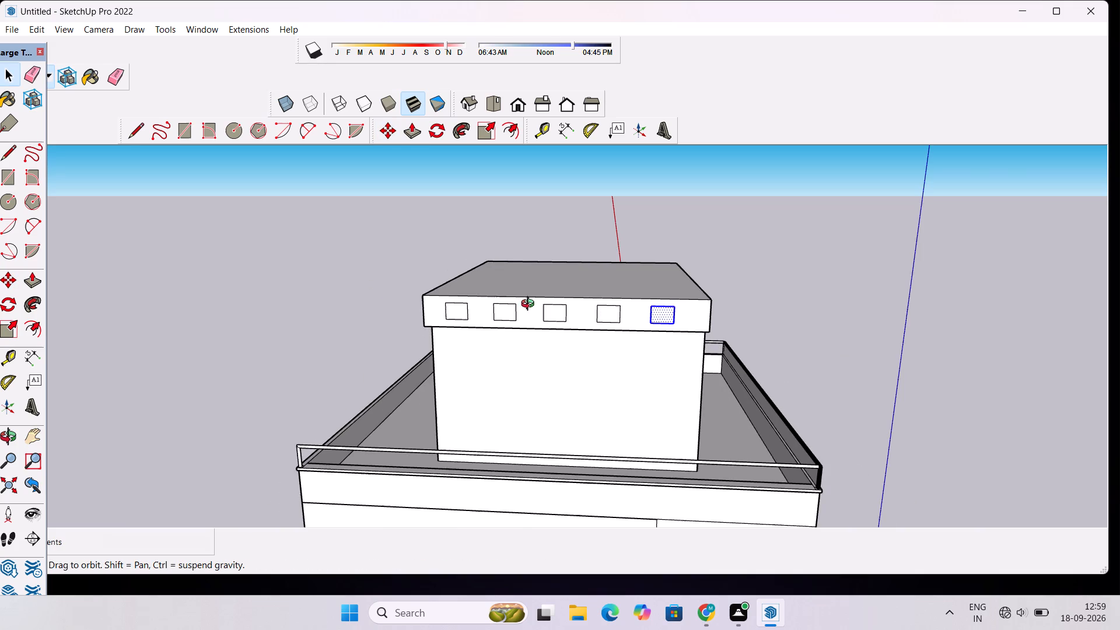
drag(710, 341, 603, 345)
scroll(522, 325, up, 4)
drag(583, 341, 450, 363)
scroll(399, 342, up, 1)
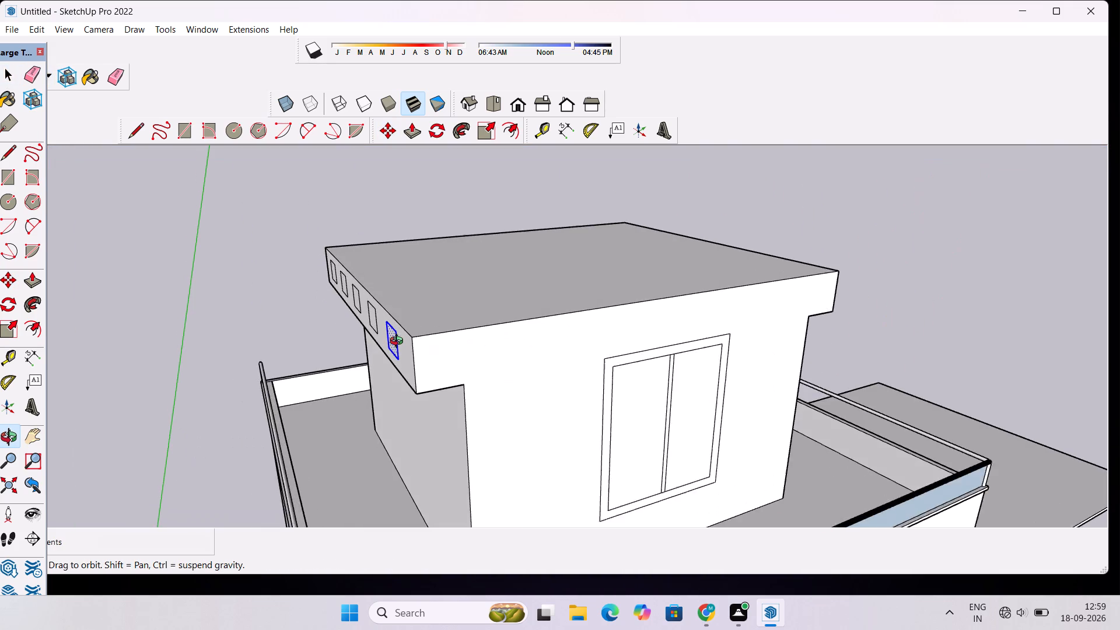
scroll(399, 342, up, 1)
shift+drag(352, 351, 504, 327)
scroll(508, 325, down, 4)
scroll(573, 344, up, 6)
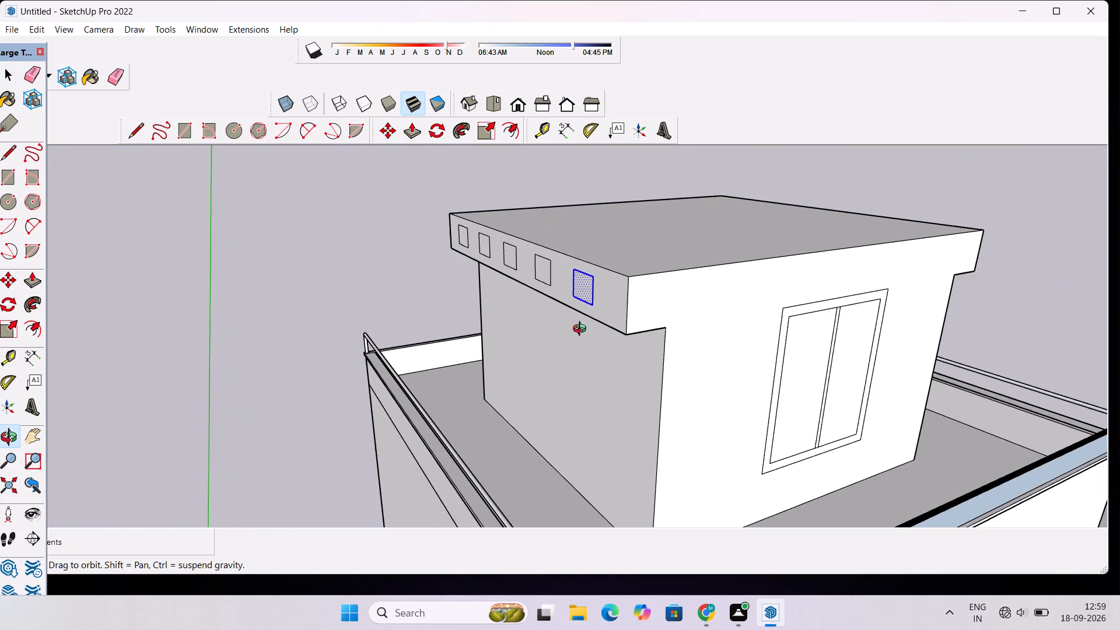
scroll(582, 330, down, 4)
shift+drag(582, 330, 589, 279)
shift+drag(506, 410, 501, 353)
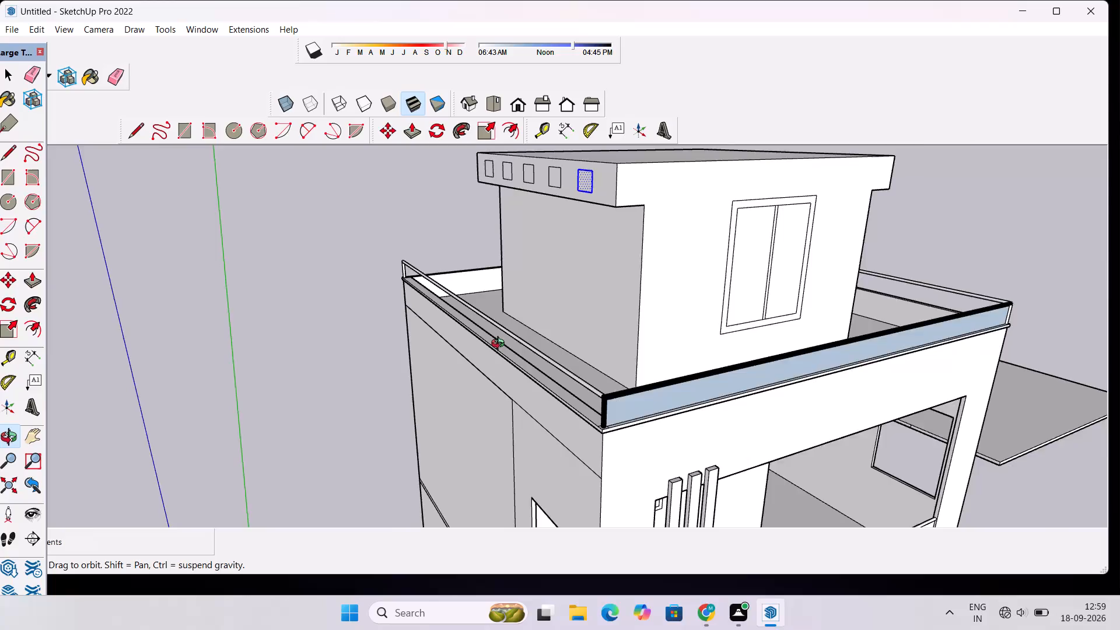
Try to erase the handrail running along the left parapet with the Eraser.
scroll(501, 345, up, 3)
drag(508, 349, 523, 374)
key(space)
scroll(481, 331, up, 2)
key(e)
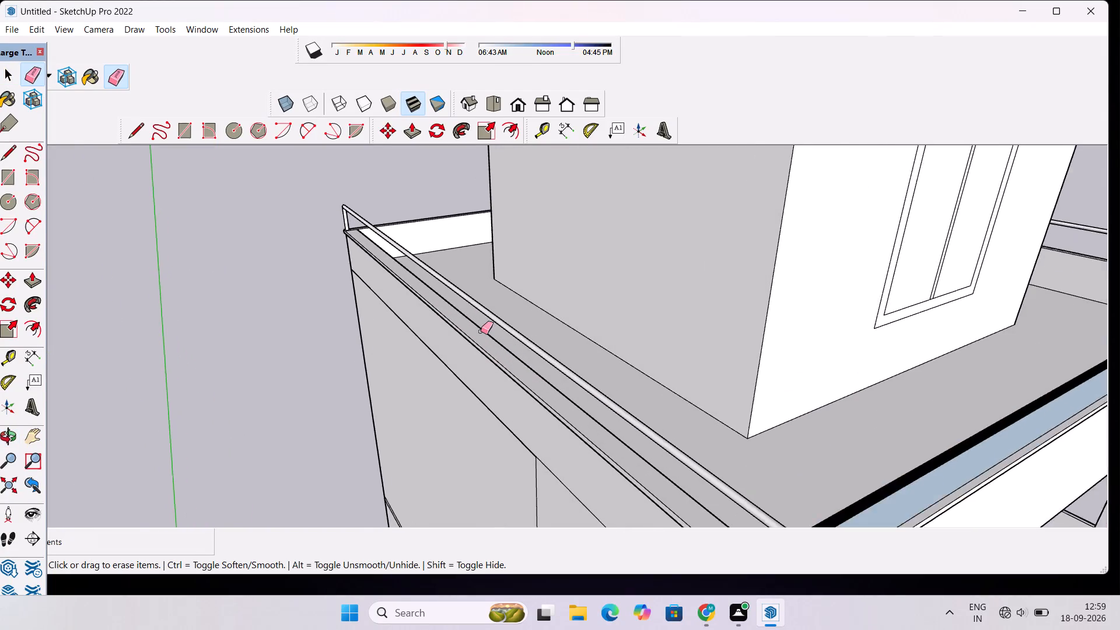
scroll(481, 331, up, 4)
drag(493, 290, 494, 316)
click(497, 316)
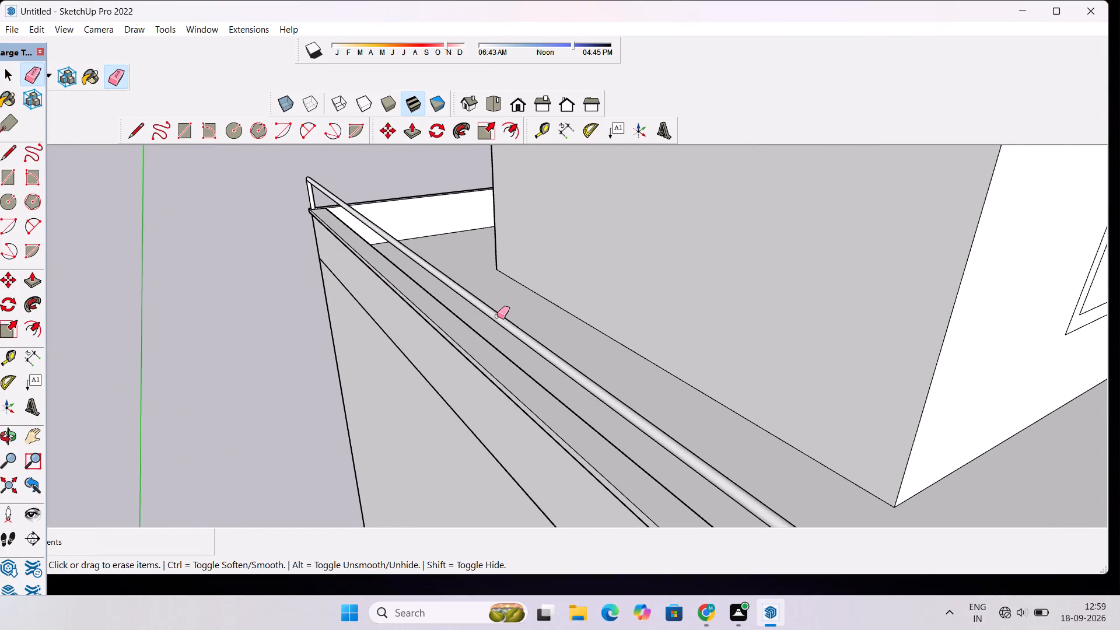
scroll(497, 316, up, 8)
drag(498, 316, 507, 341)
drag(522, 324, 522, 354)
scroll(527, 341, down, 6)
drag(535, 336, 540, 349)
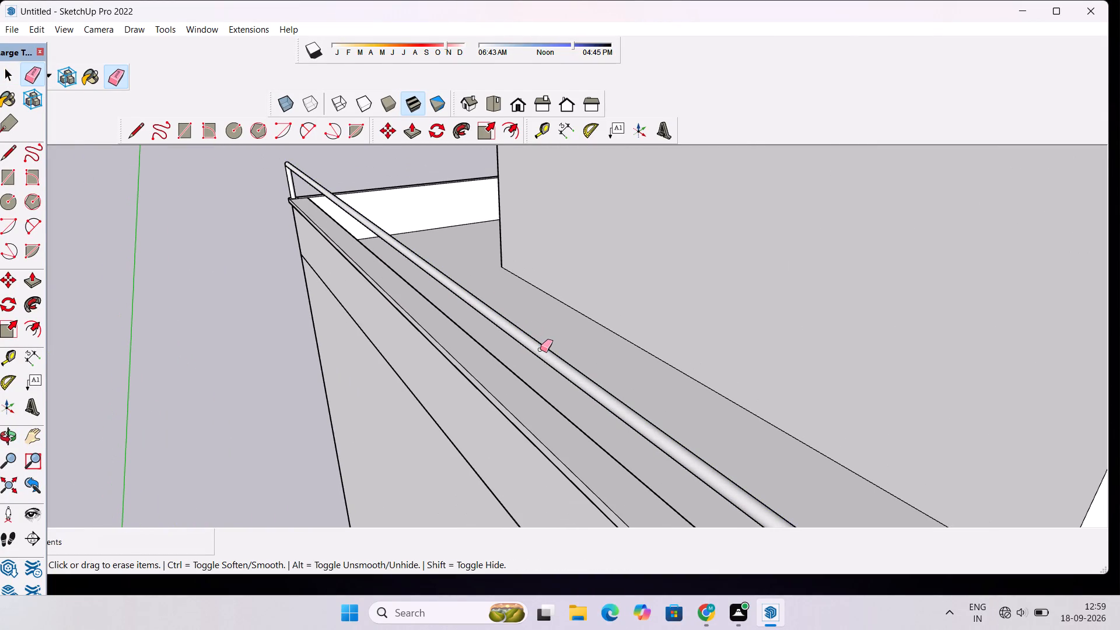
Delete both surface halves of the handrail running along the left parapet.
scroll(540, 349, up, 5)
key(space)
scroll(540, 349, up, 2)
click(540, 349)
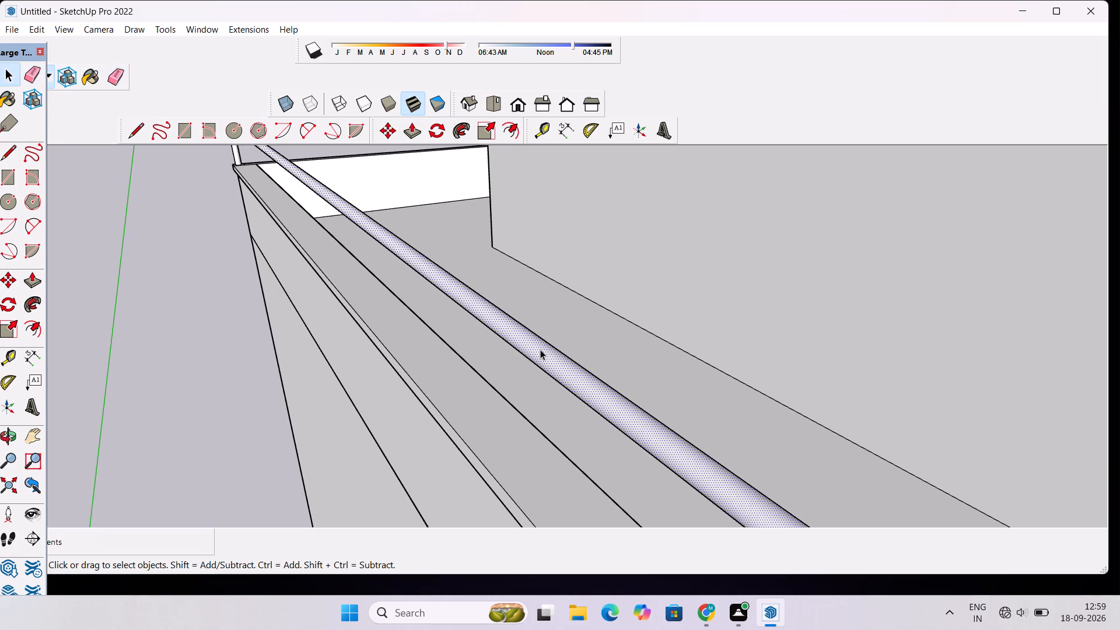
key(Delete)
click(540, 351)
key(Delete)
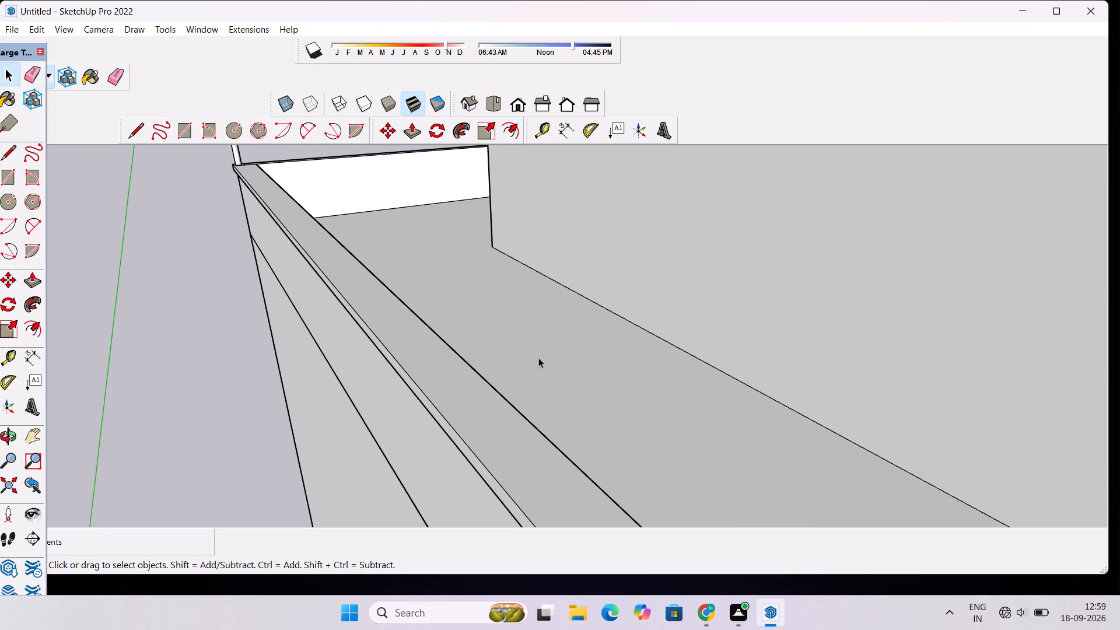
Delete the back-left railing post, its leftover arcs and the circle at its base on the parapet corner.
scroll(538, 358, down, 5)
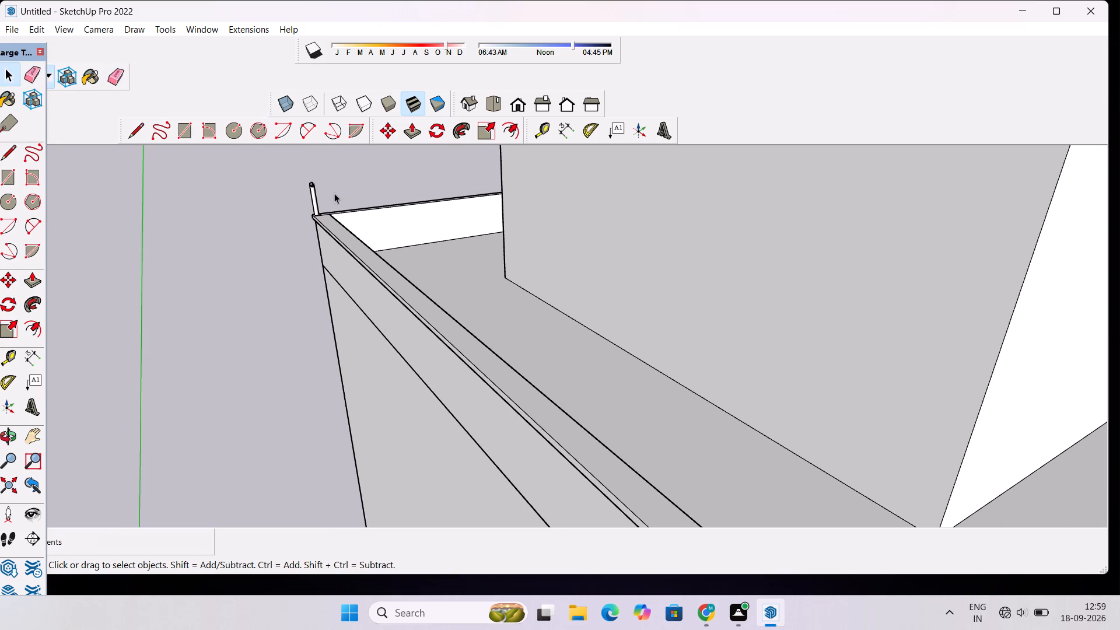
scroll(291, 164, up, 8)
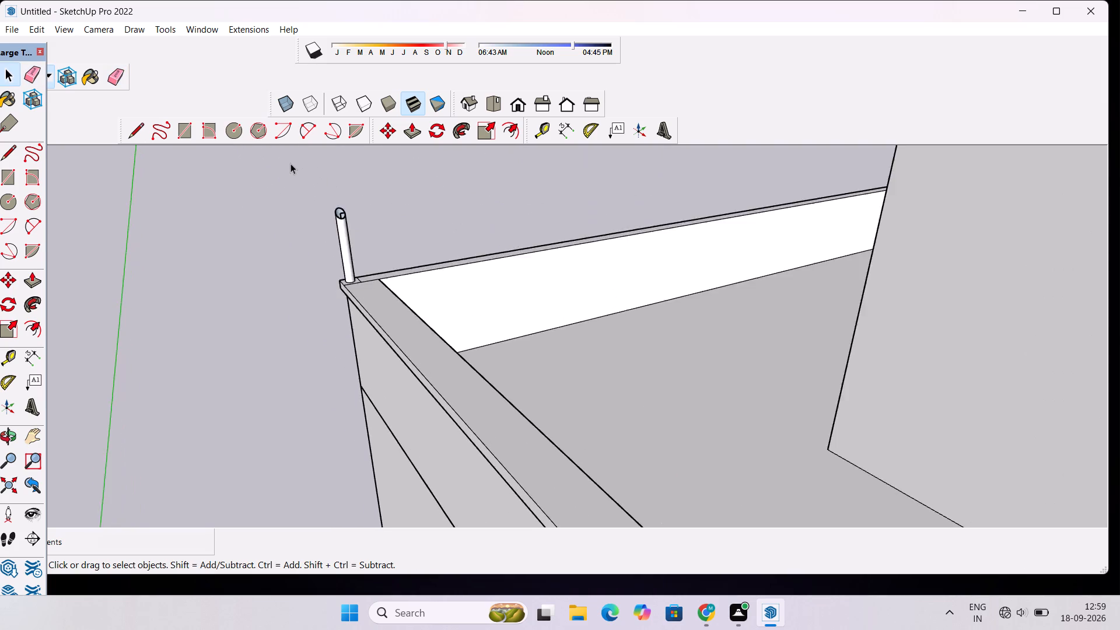
scroll(290, 163, up, 3)
drag(395, 256, 367, 287)
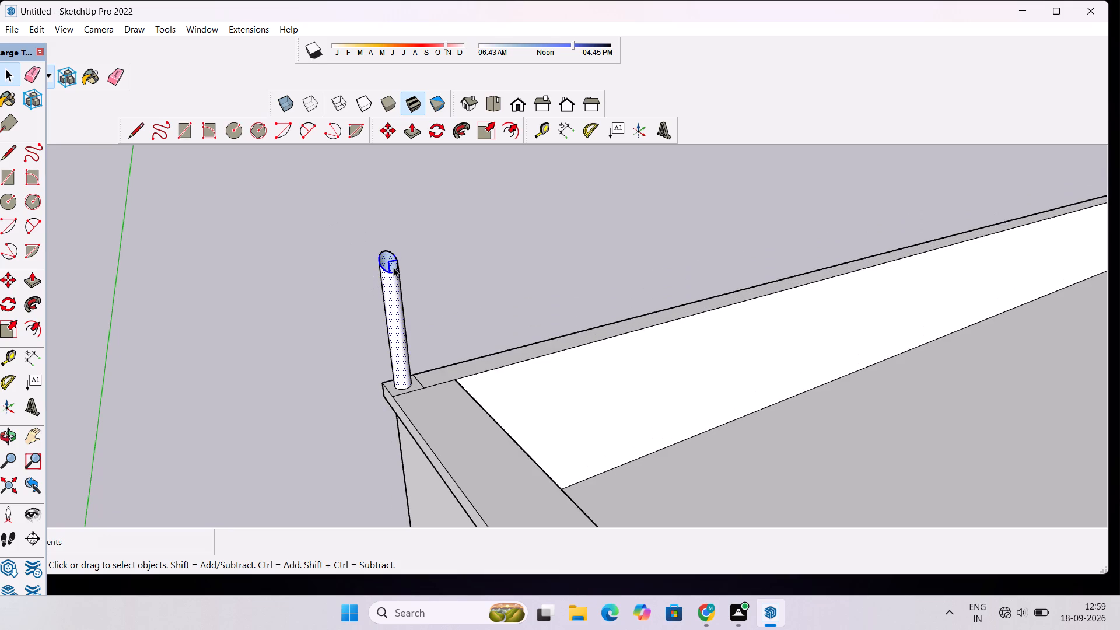
key(Delete)
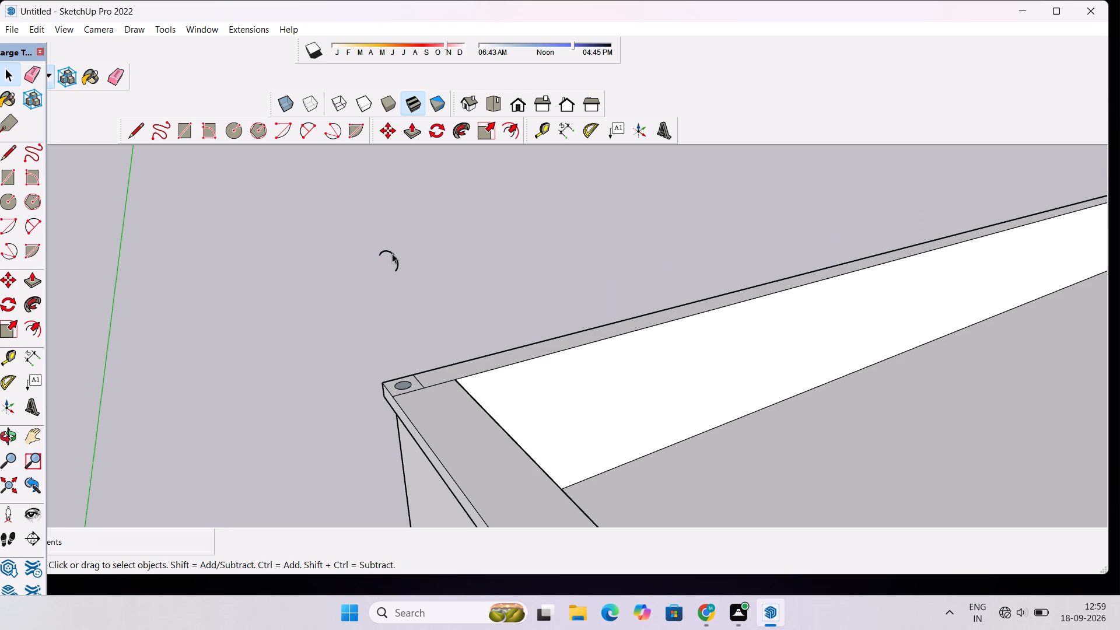
scroll(355, 258, up, 1)
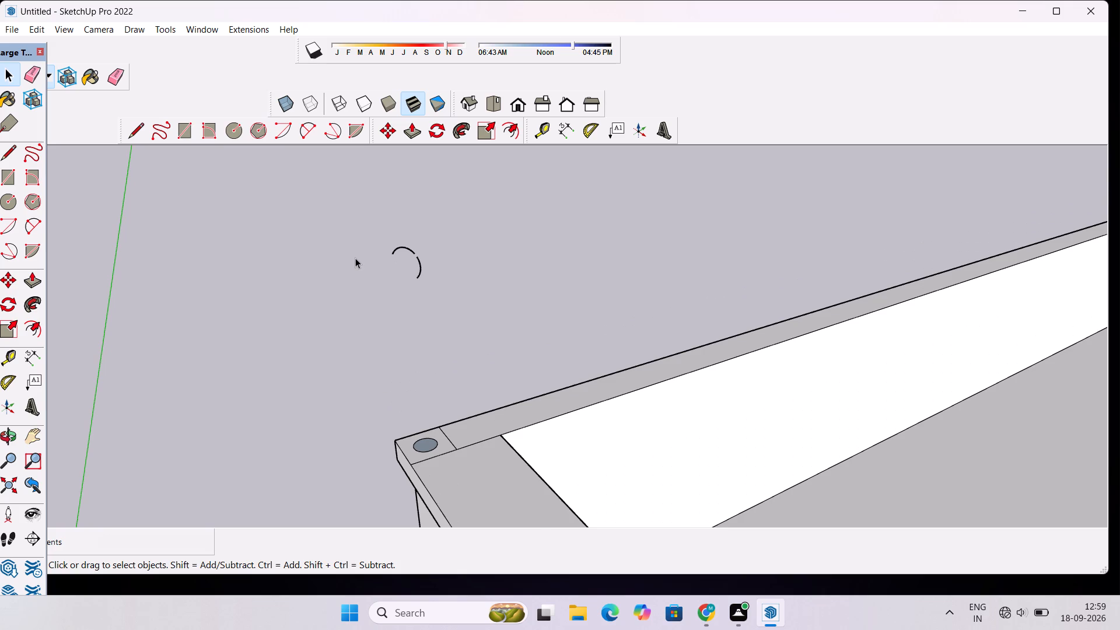
scroll(355, 258, up, 1)
scroll(355, 254, down, 1)
drag(455, 225, 351, 311)
key(Delete)
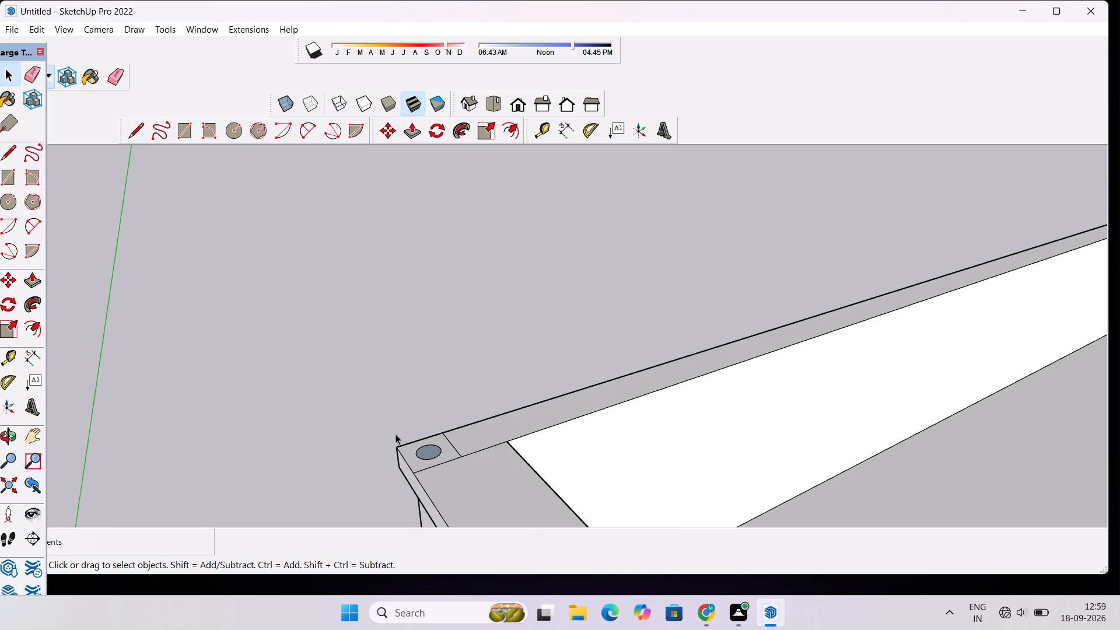
double_click(426, 453)
key(Delete)
Push/Pull the frontmost rectangle on the slab's left edge outward 13', up to the left parapet's outer edge.
scroll(386, 389, down, 4)
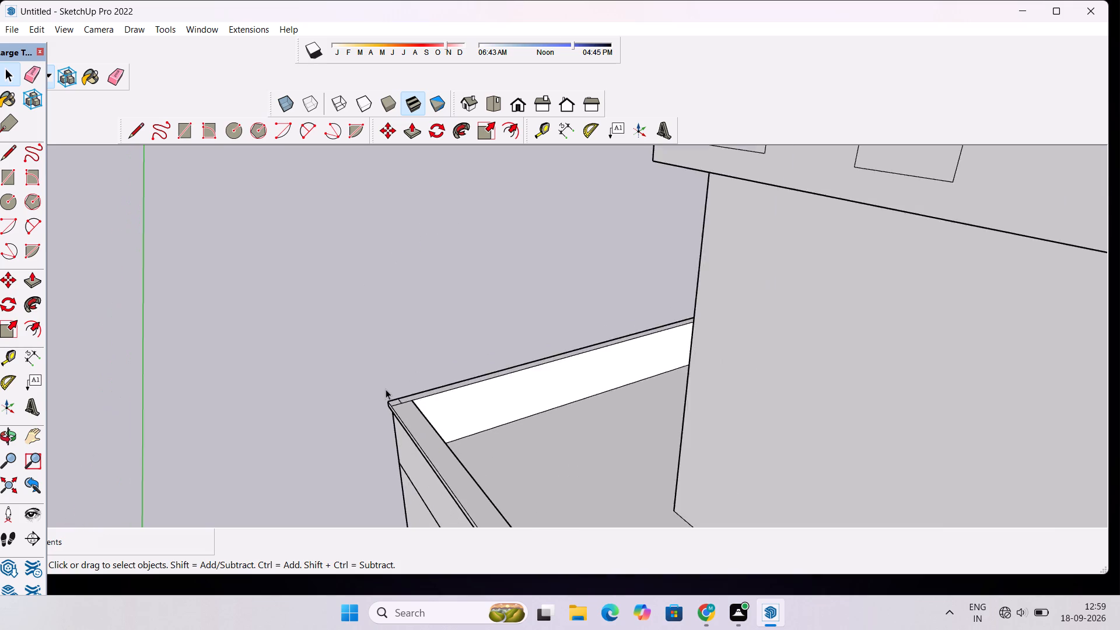
scroll(386, 389, down, 14)
scroll(386, 376, up, 1)
scroll(386, 373, down, 3)
scroll(404, 402, up, 7)
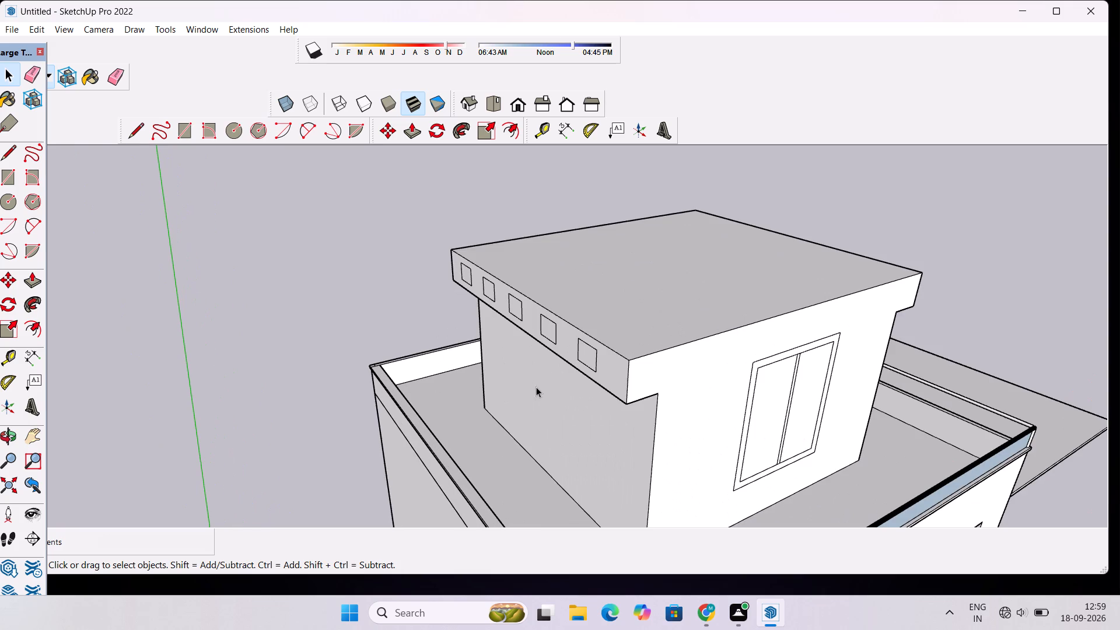
key(p)
click(586, 350)
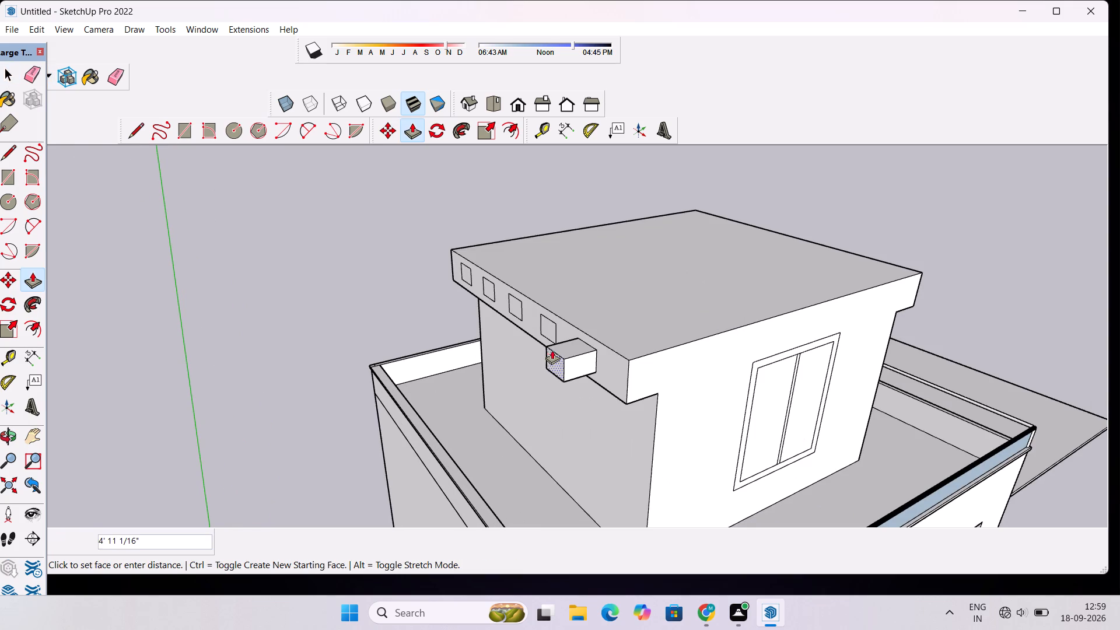
scroll(541, 352, down, 4)
scroll(501, 450, up, 5)
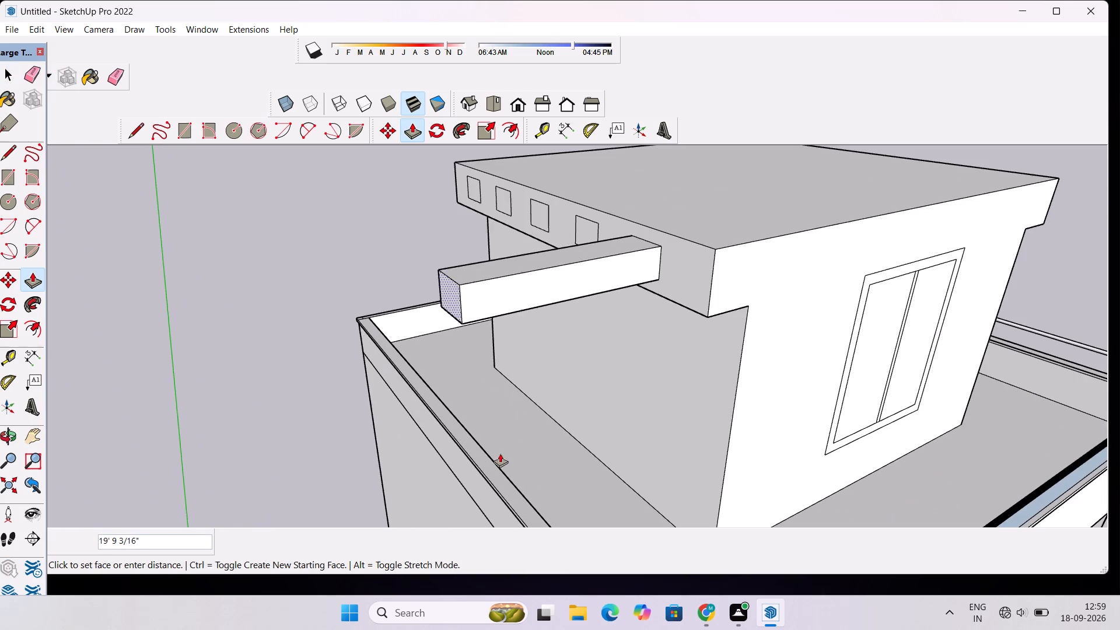
scroll(495, 484, up, 10)
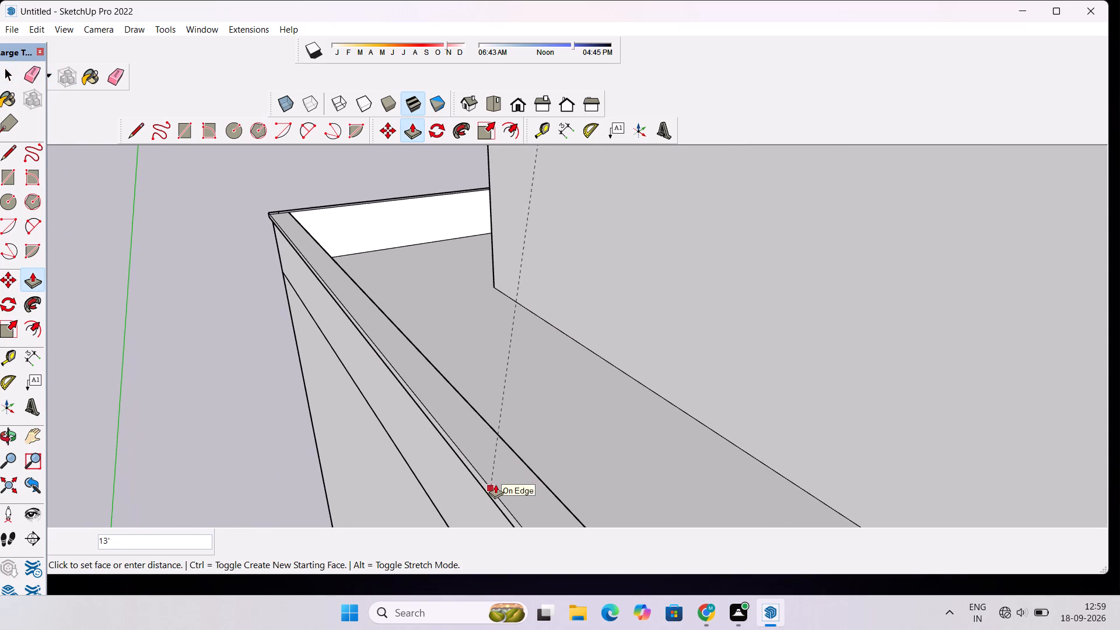
scroll(490, 488, up, 4)
click(490, 488)
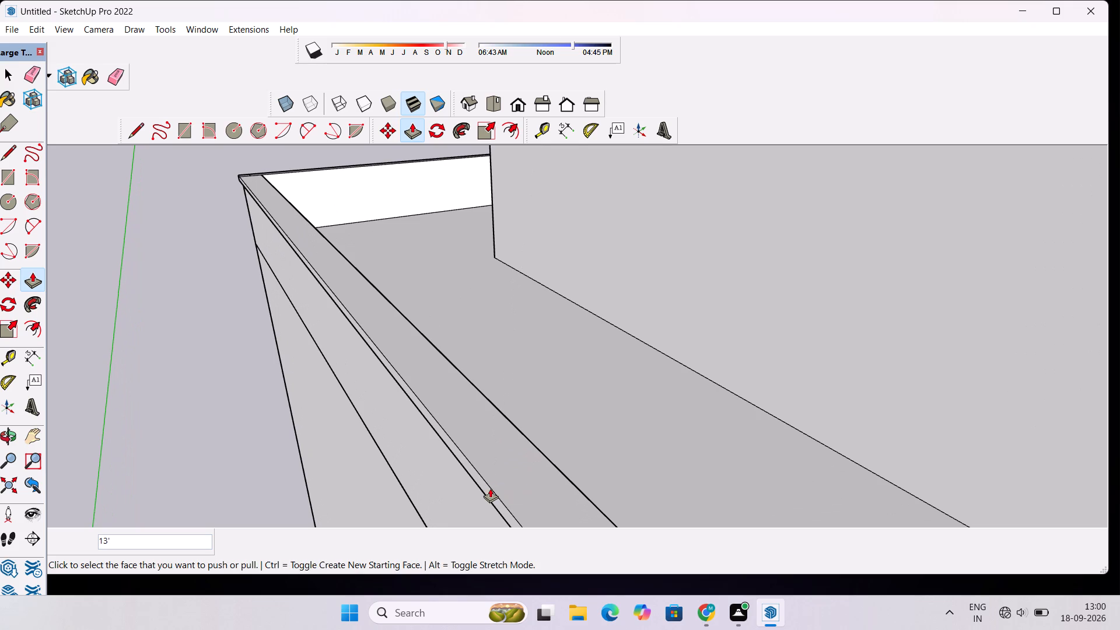
Push/Pull the other four rectangles on the slab's left edge outward 13' to match the first beam.
scroll(381, 389, down, 8)
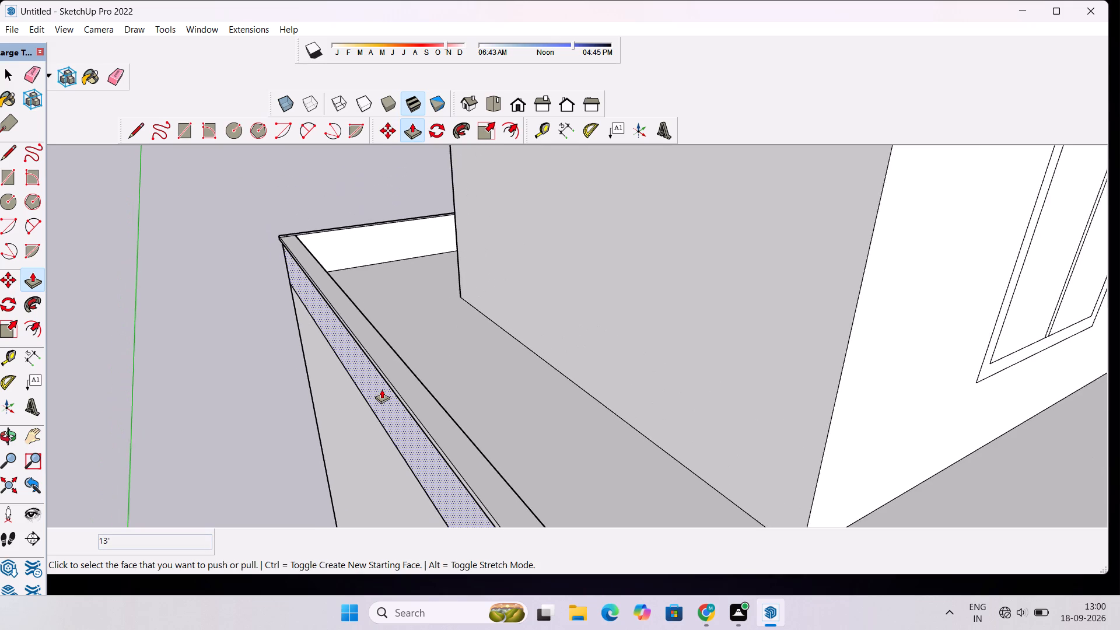
scroll(381, 389, down, 10)
scroll(320, 228, up, 4)
scroll(435, 275, up, 4)
scroll(481, 283, down, 2)
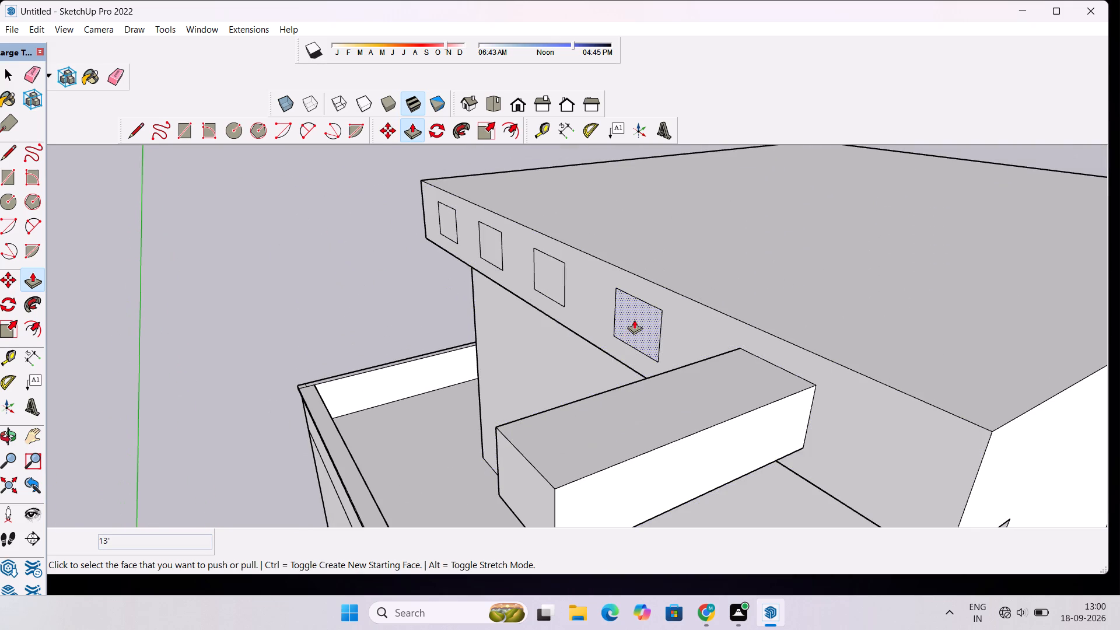
click(634, 320)
scroll(547, 303, down, 11)
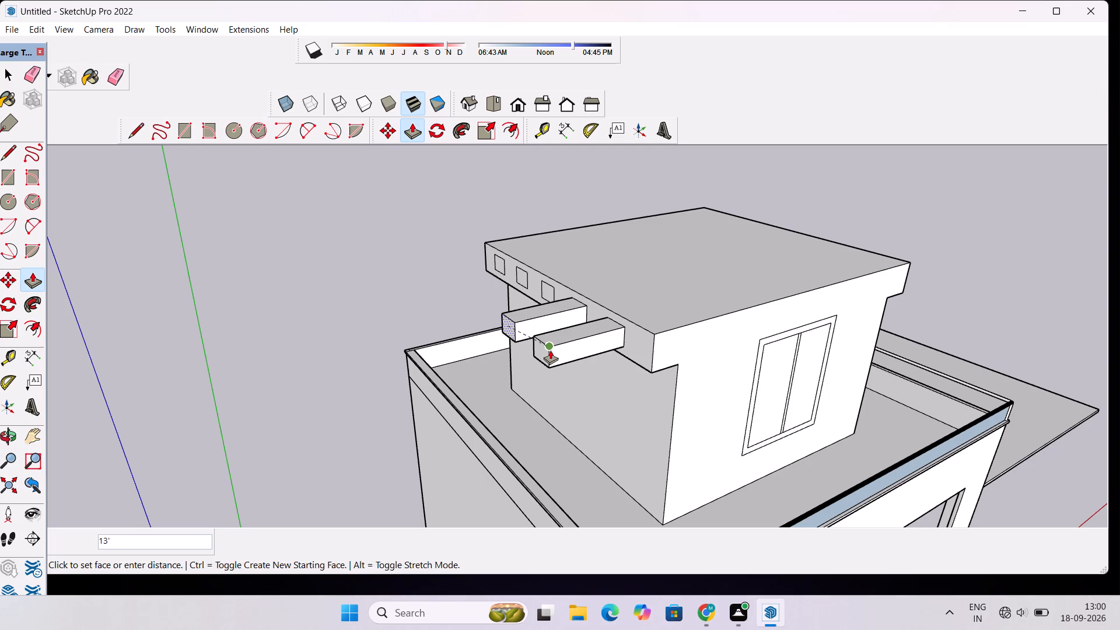
click(550, 350)
click(545, 292)
click(514, 325)
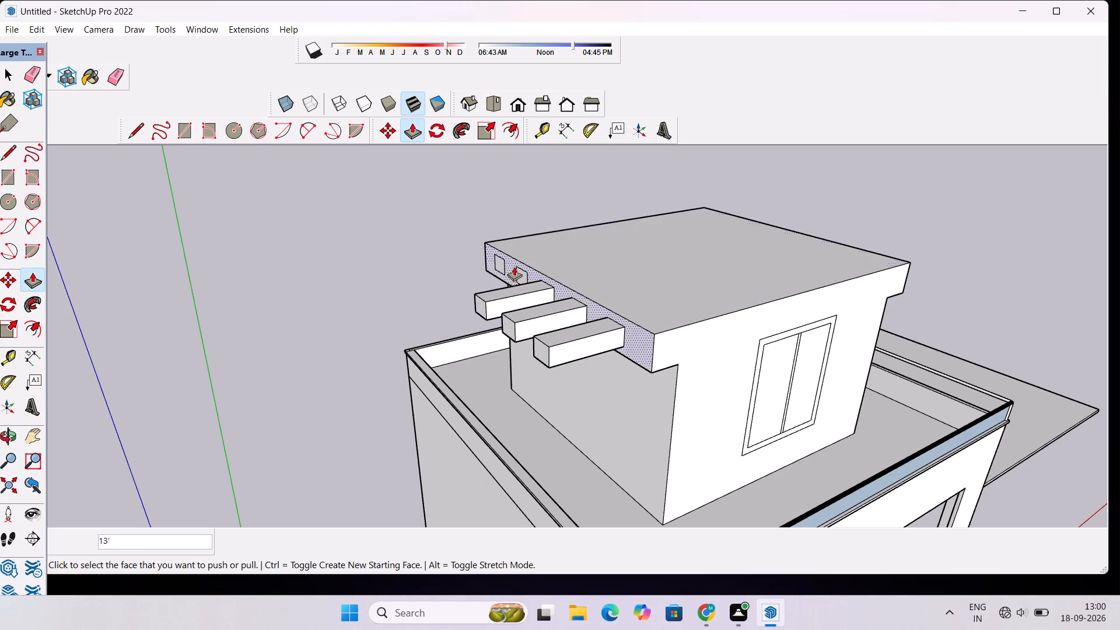
click(521, 273)
click(489, 305)
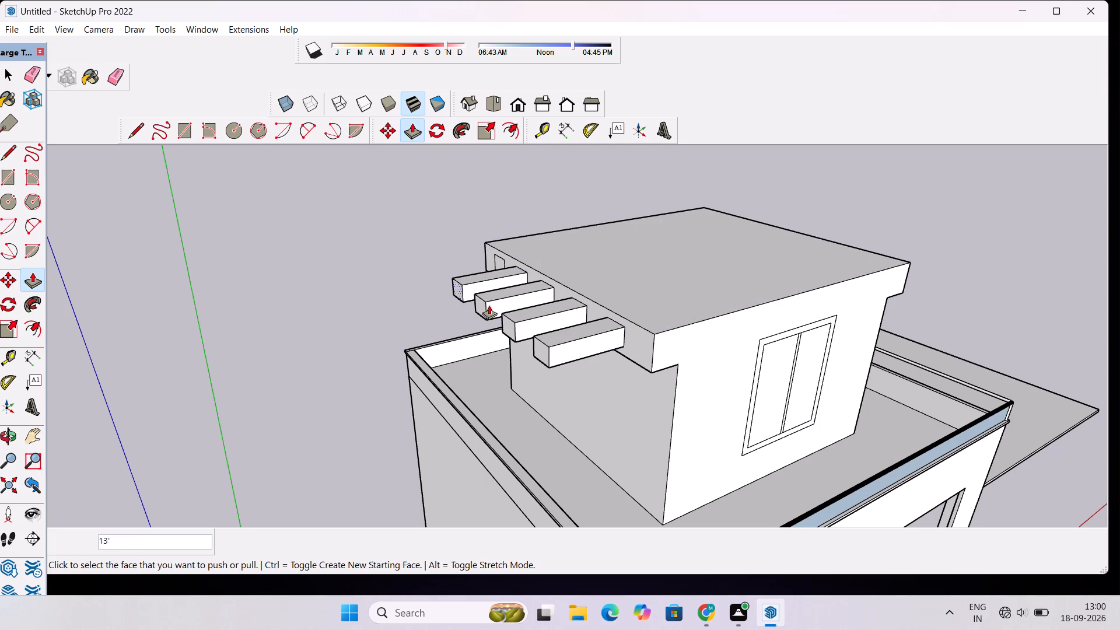
scroll(470, 258, up, 5)
click(541, 268)
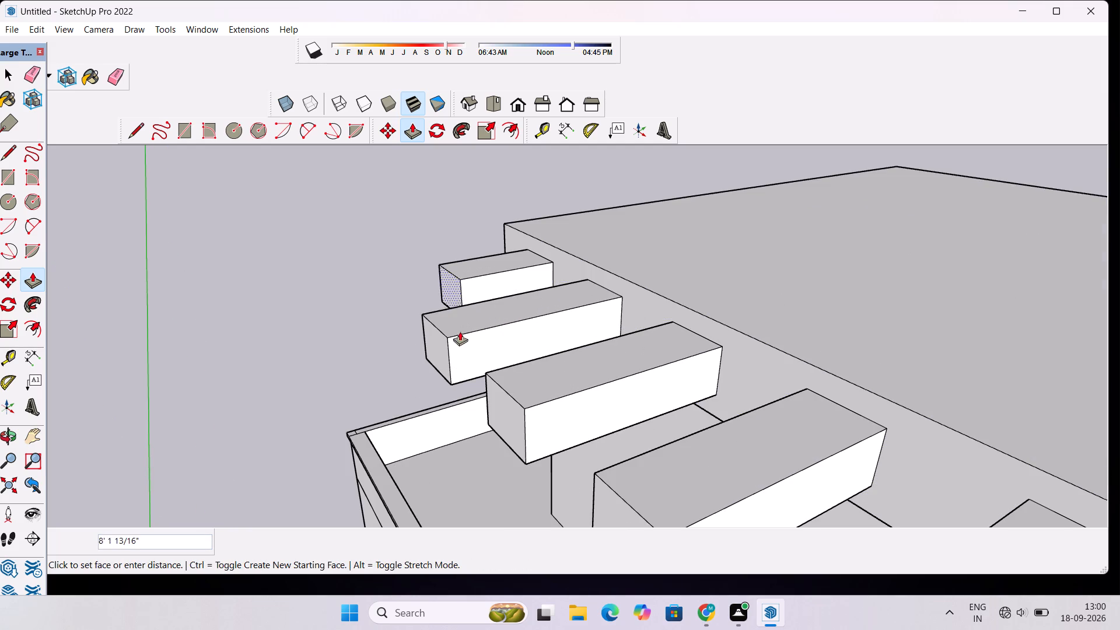
click(454, 341)
scroll(378, 237, down, 5)
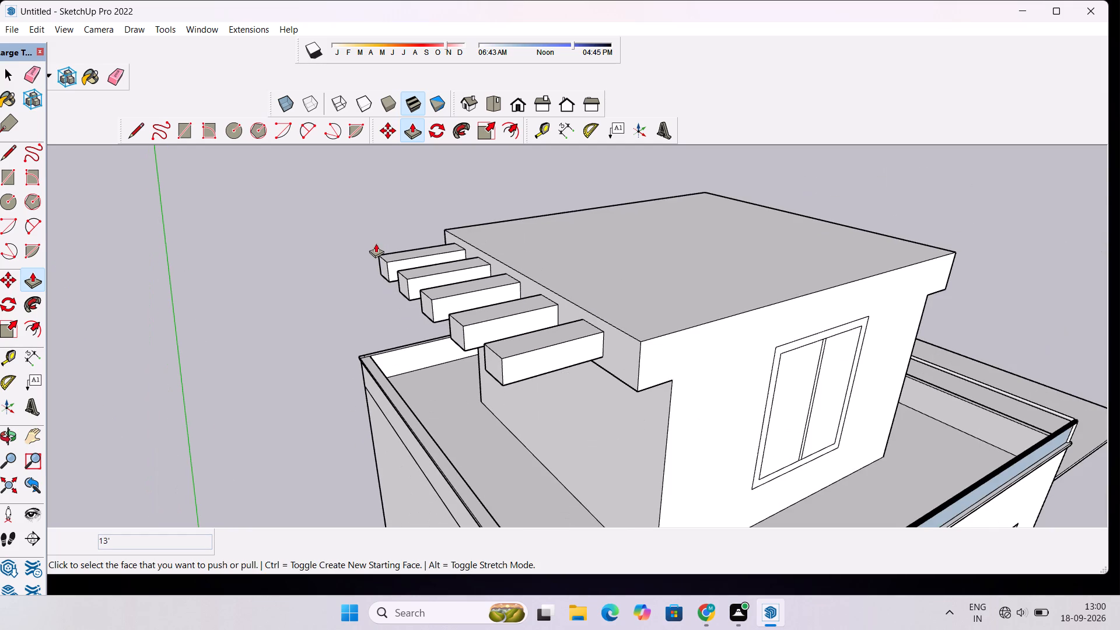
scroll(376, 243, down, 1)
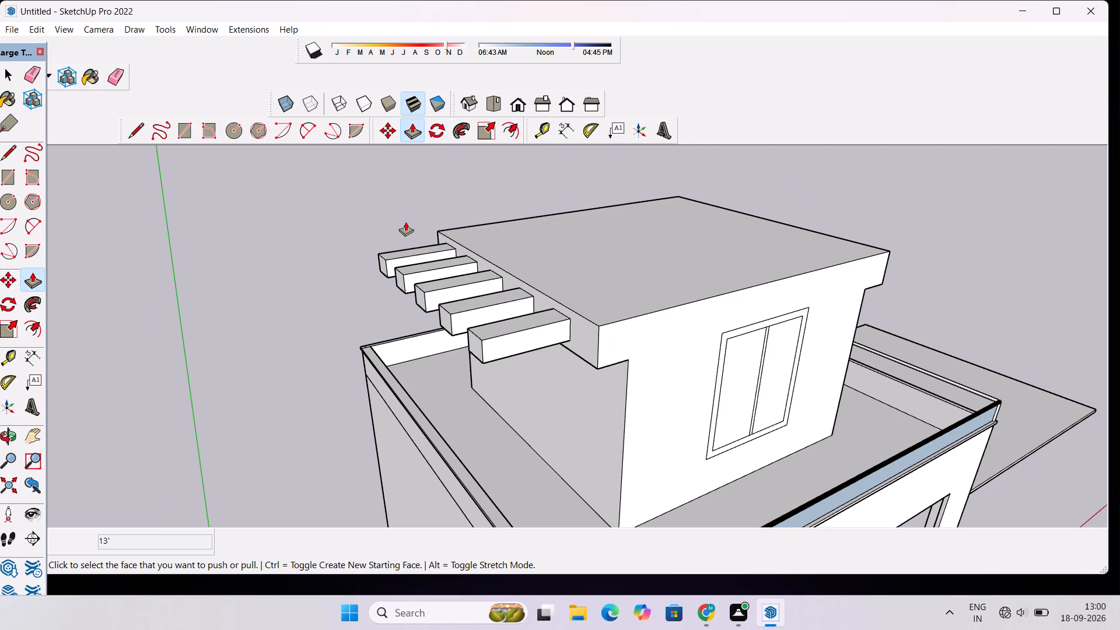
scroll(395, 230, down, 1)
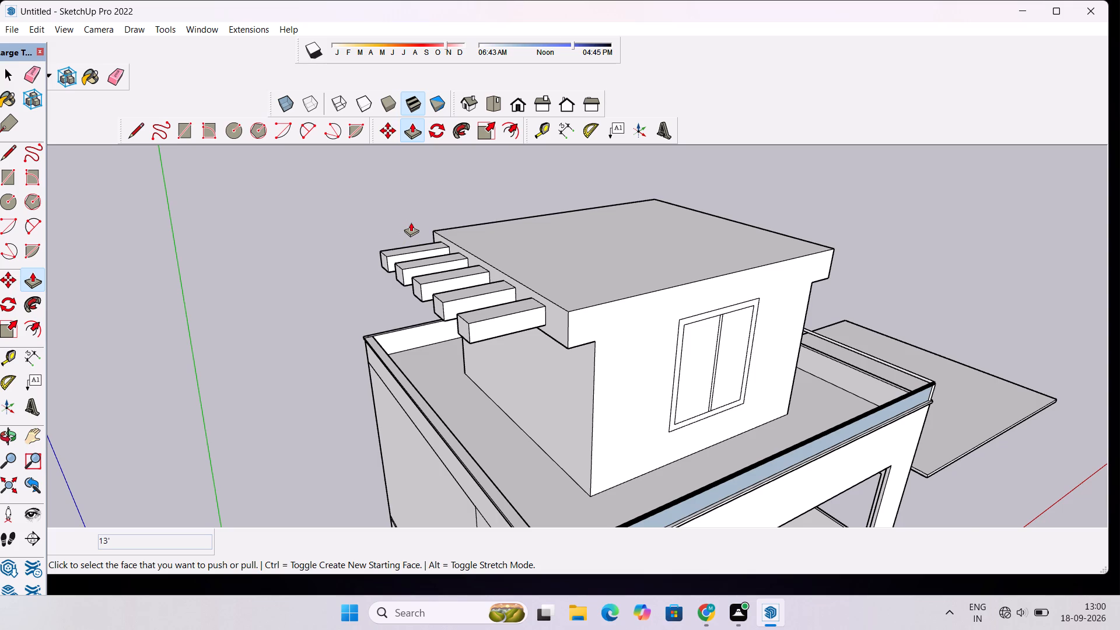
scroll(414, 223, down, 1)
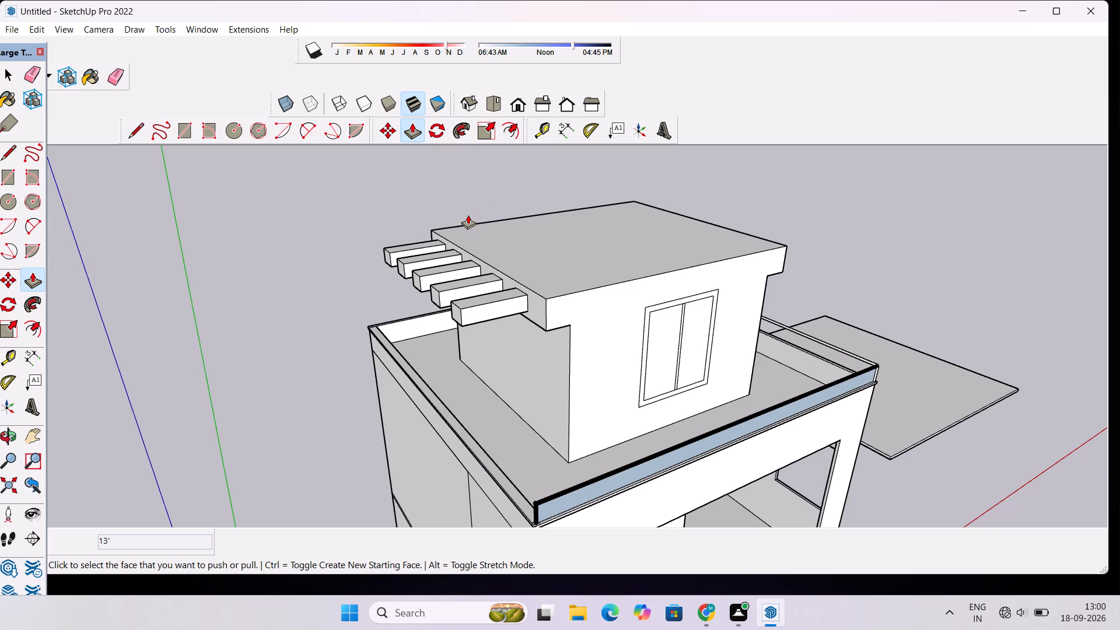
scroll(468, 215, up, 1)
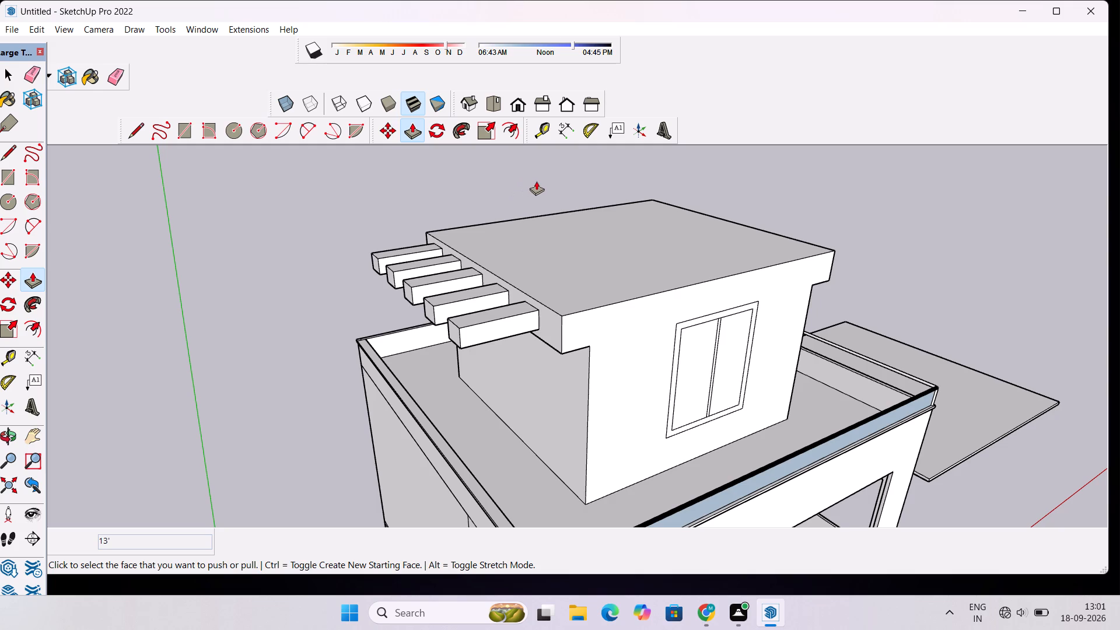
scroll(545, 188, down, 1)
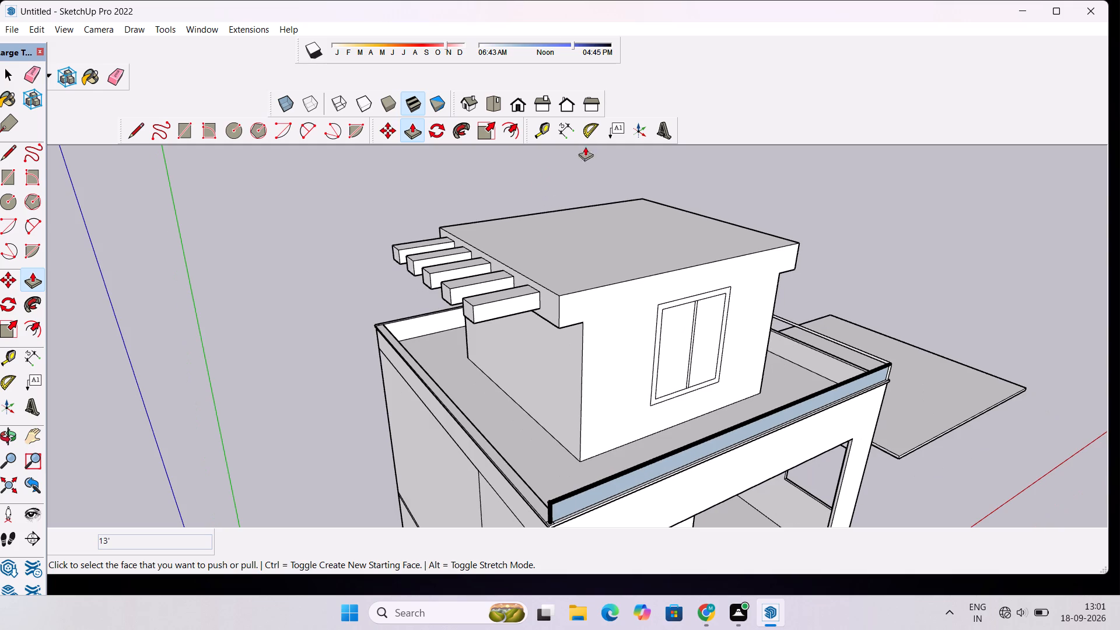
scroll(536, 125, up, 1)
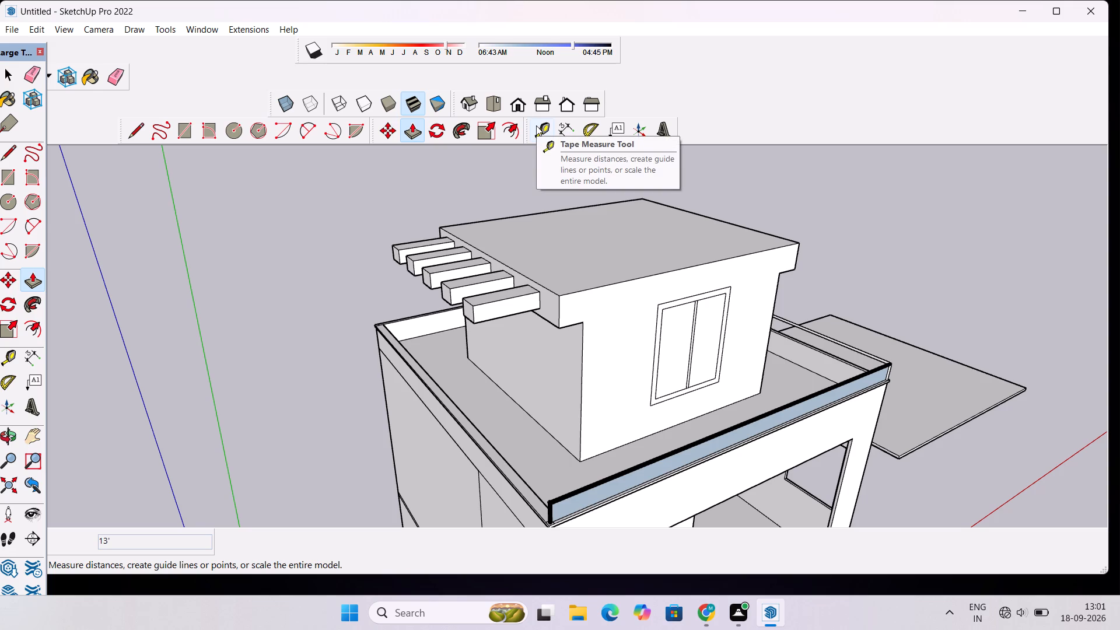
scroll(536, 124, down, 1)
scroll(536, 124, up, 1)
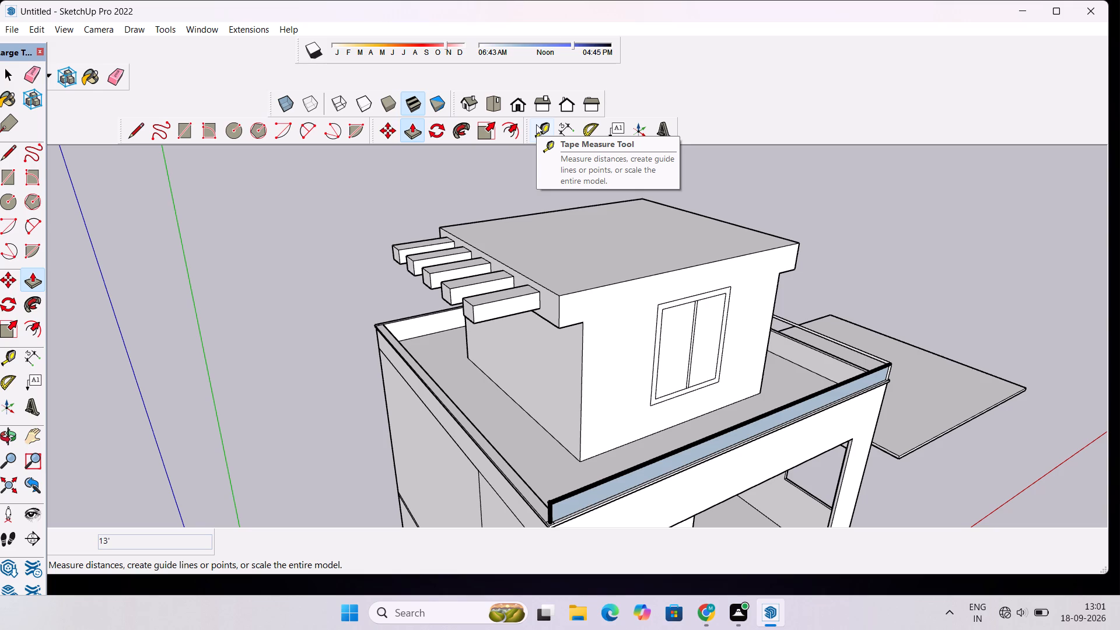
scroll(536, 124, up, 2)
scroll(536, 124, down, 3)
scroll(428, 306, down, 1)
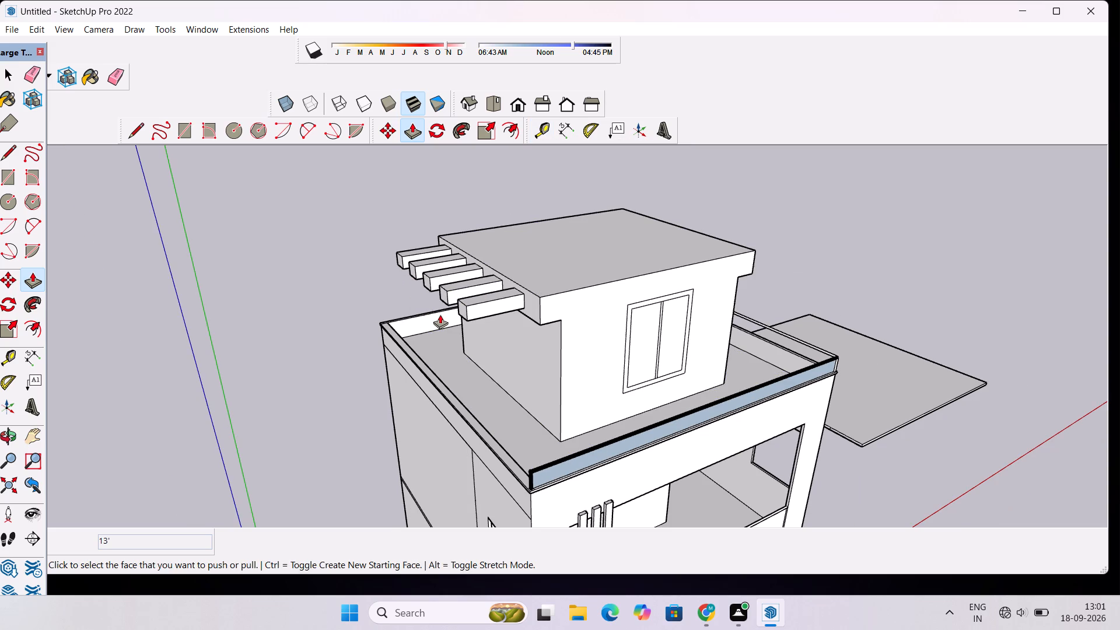
Examine the row of projecting beams and the left parapet beneath them from several angles.
key(o)
drag(487, 370, 414, 354)
scroll(416, 356, down, 3)
drag(405, 403, 467, 428)
scroll(468, 409, up, 2)
shift+drag(468, 366, 422, 366)
shift+scroll(398, 368, up, 3)
drag(350, 359, 405, 310)
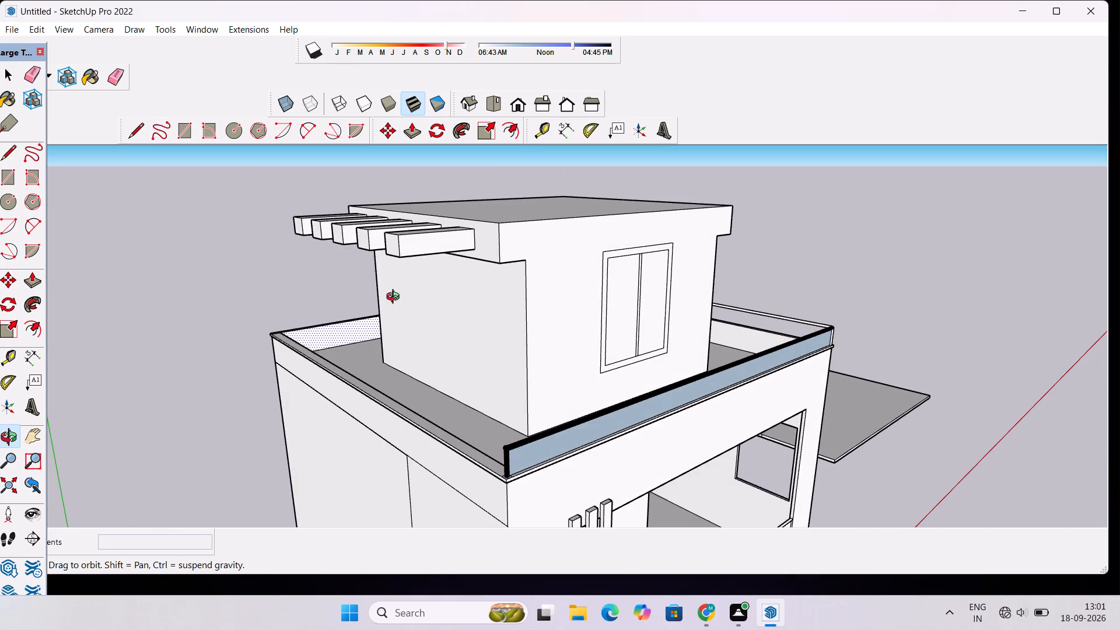
drag(379, 293, 444, 337)
scroll(444, 329, down, 4)
drag(464, 376, 467, 388)
shift+scroll(466, 388, up, 2)
drag(468, 377, 356, 328)
scroll(352, 344, up, 2)
drag(359, 380, 325, 451)
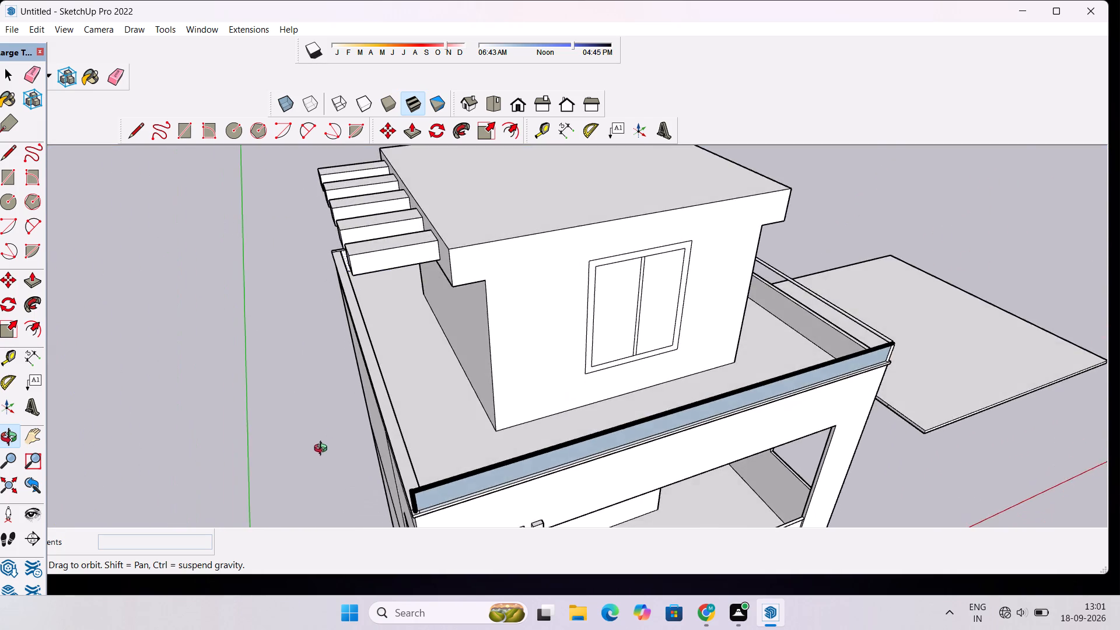
scroll(366, 344, up, 4)
scroll(365, 358, down, 2)
Draw vertical lines about 25' 6" and 26' long from the front beam's lower outer corners to the left parapet, closing a post face.
drag(365, 349, 435, 351)
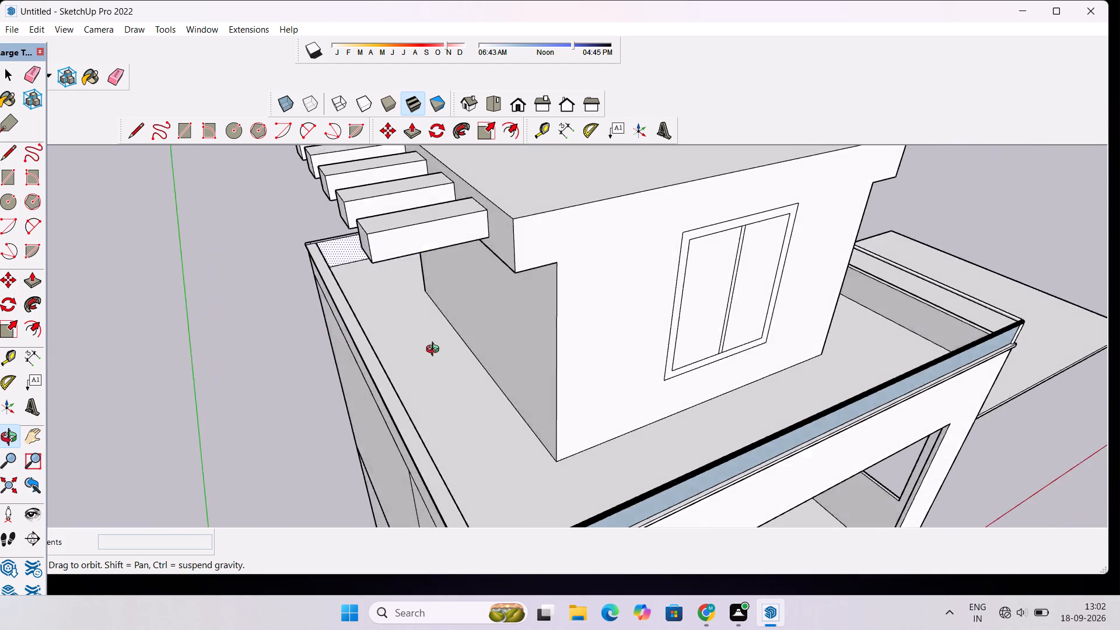
drag(435, 351, 542, 340)
scroll(544, 341, down, 4)
drag(553, 387, 572, 430)
scroll(562, 367, up, 1)
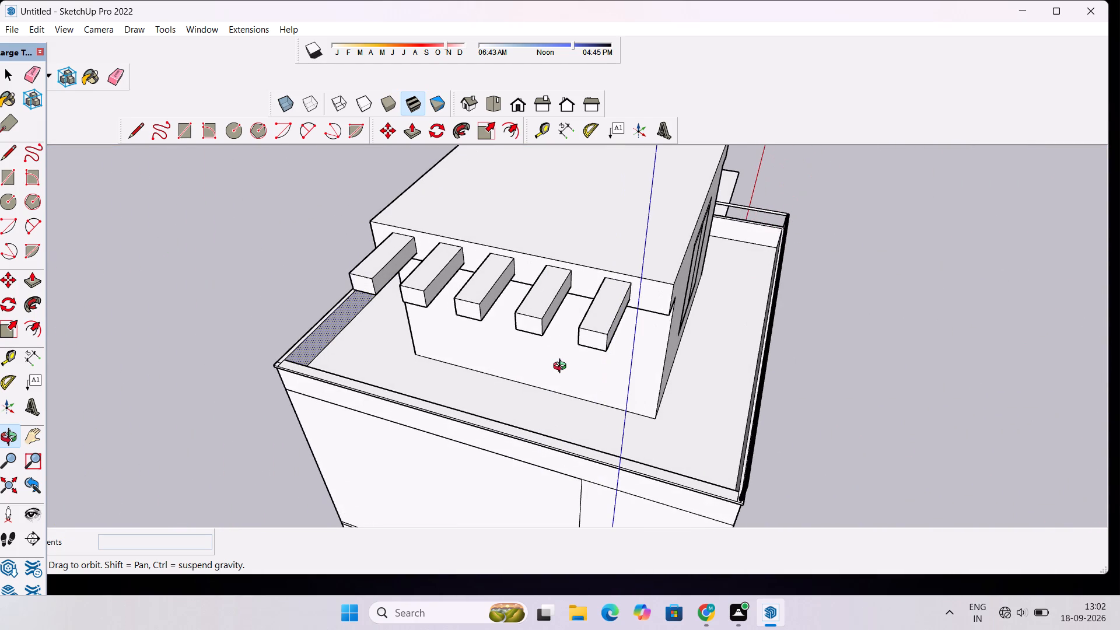
key(l)
scroll(601, 358, up, 2)
click(608, 351)
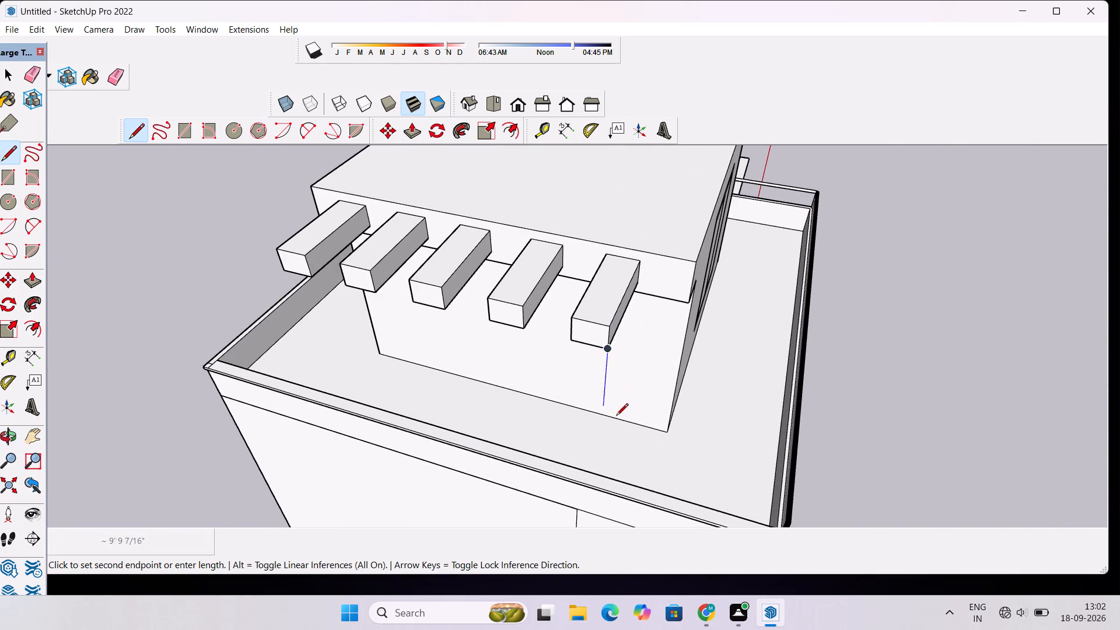
scroll(594, 486, up, 10)
click(594, 486)
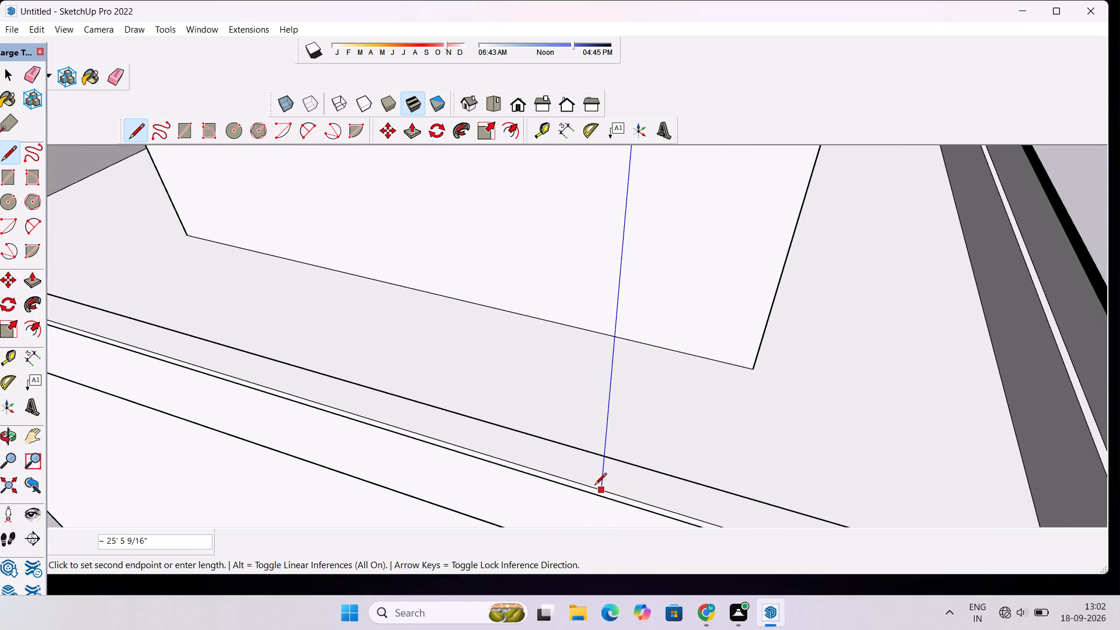
scroll(594, 486, down, 11)
key(space)
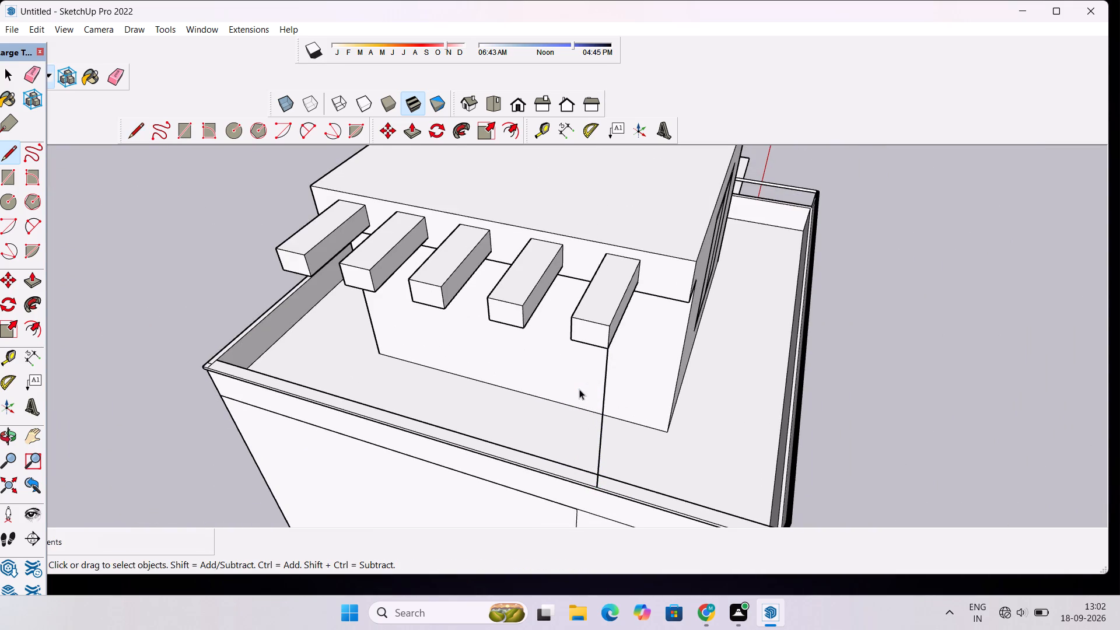
text(l)
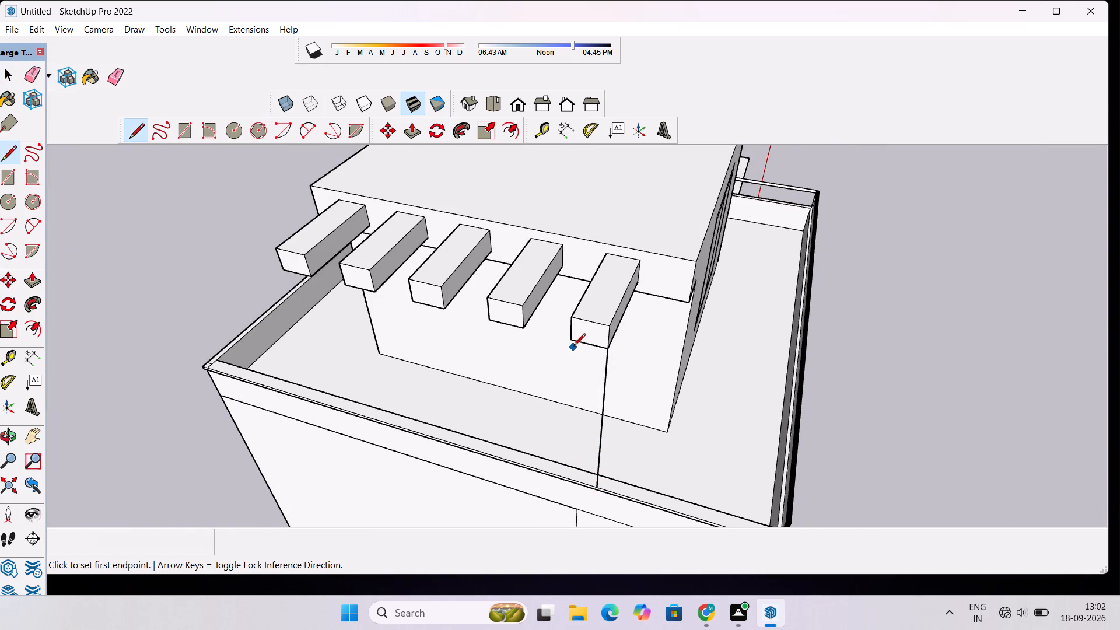
click(569, 342)
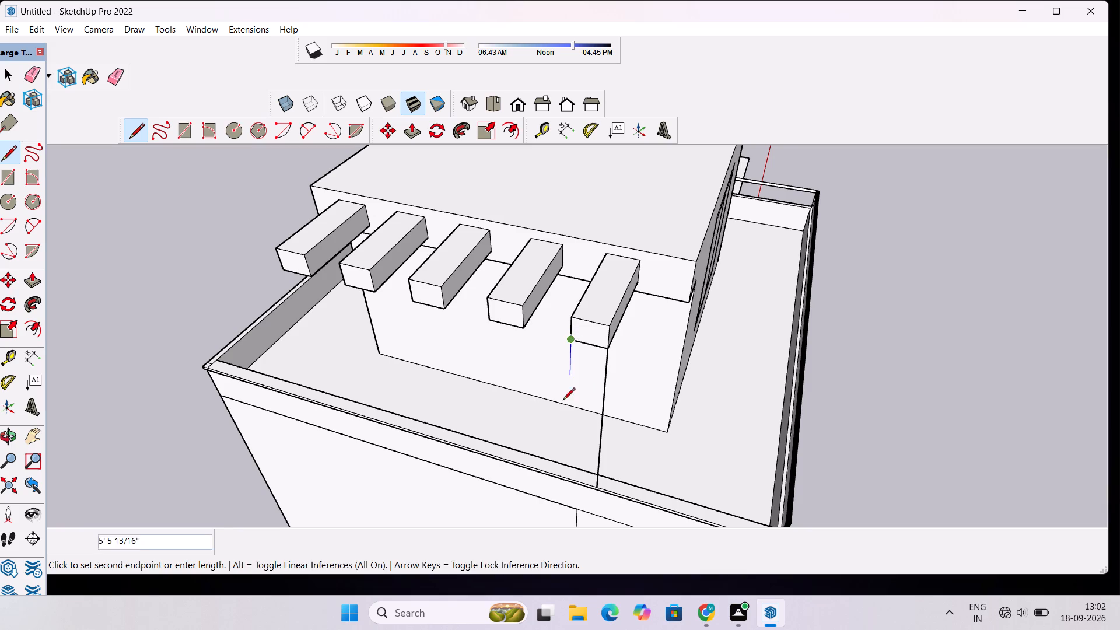
scroll(553, 484, up, 7)
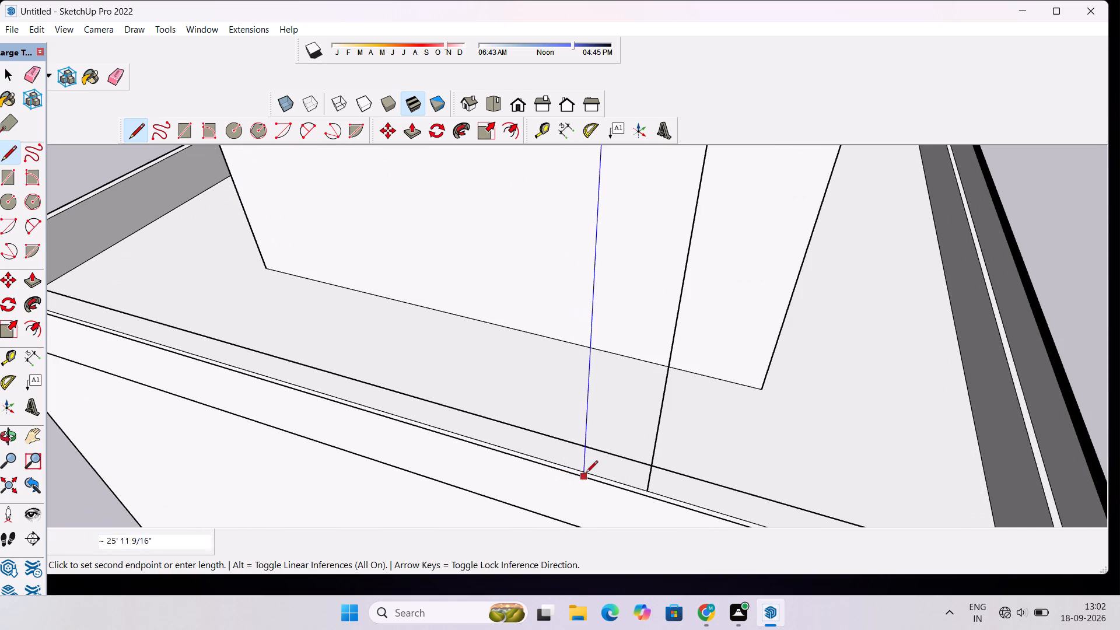
click(585, 478)
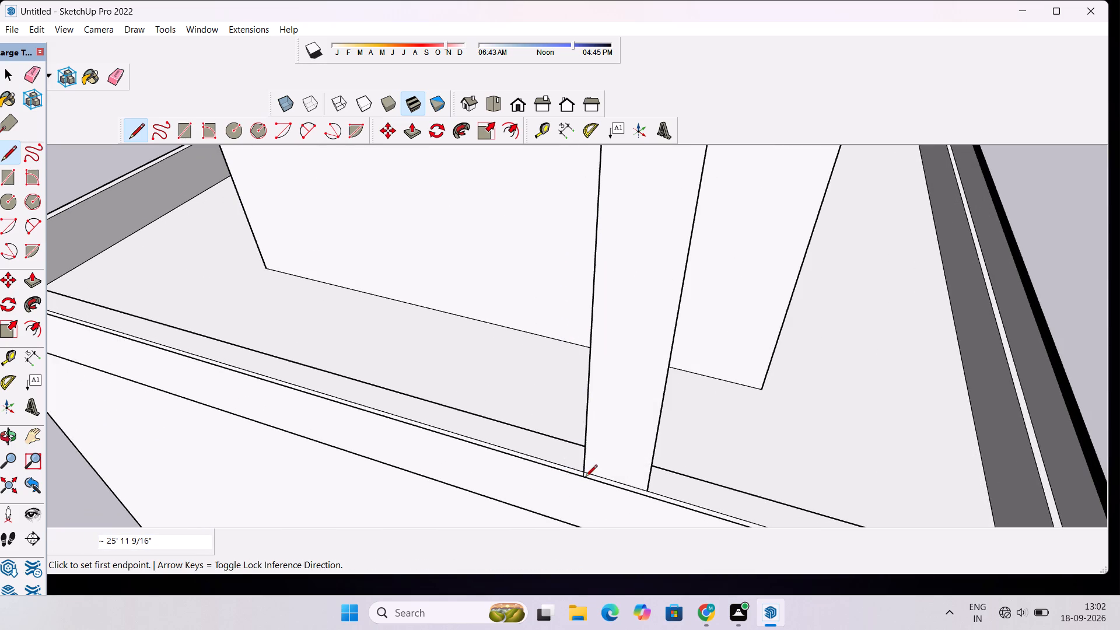
scroll(635, 492, up, 2)
key(space)
Push/Pull the narrow post face under the front beam inward about 2' across the left parapet.
key(o)
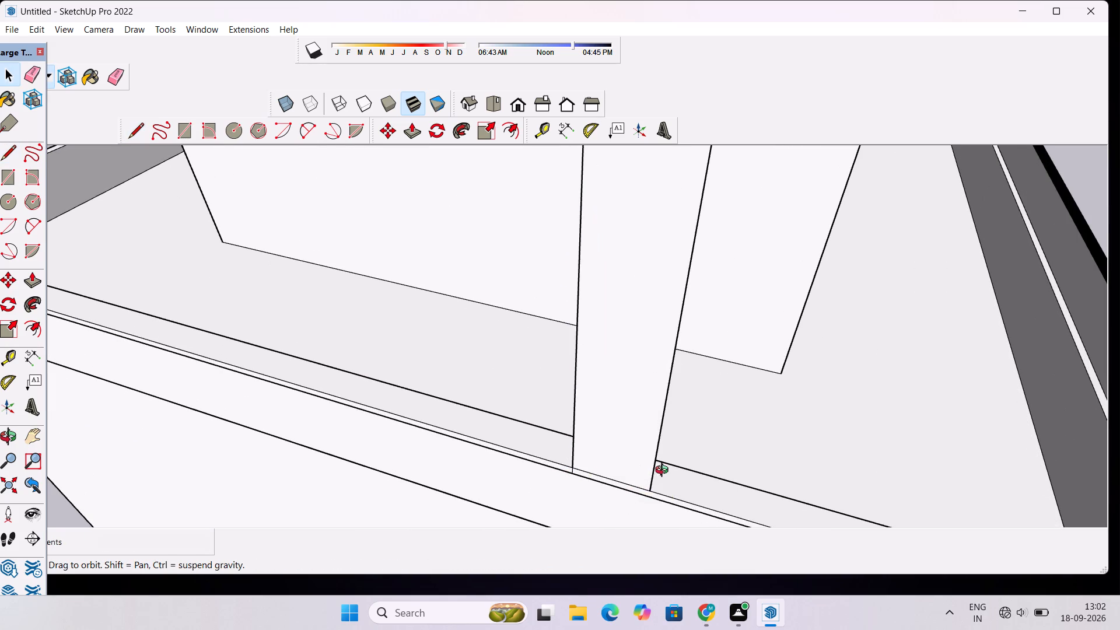
drag(664, 471, 362, 468)
scroll(352, 468, down, 3)
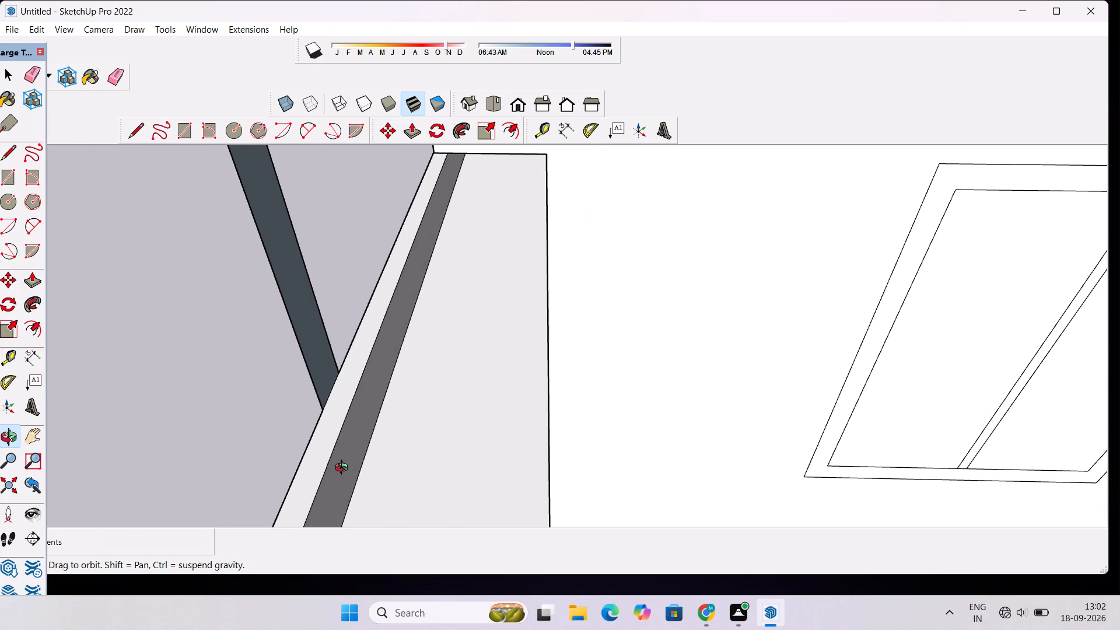
shift+drag(346, 463, 358, 489)
scroll(317, 418, down, 2)
drag(328, 408, 356, 449)
scroll(356, 449, up, 3)
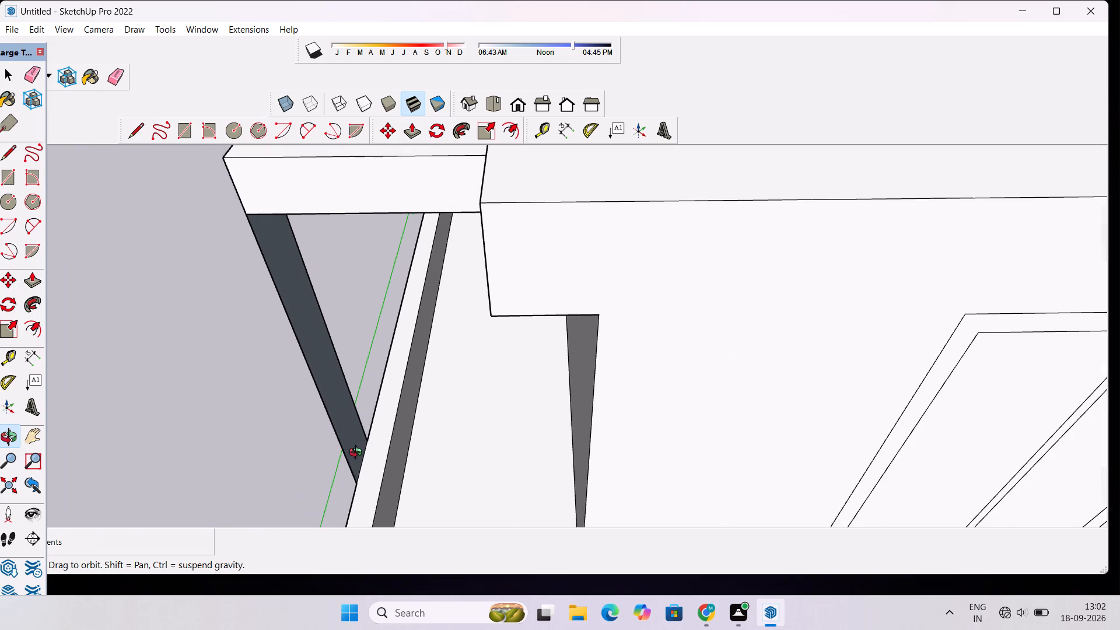
drag(369, 479, 373, 460)
key(p)
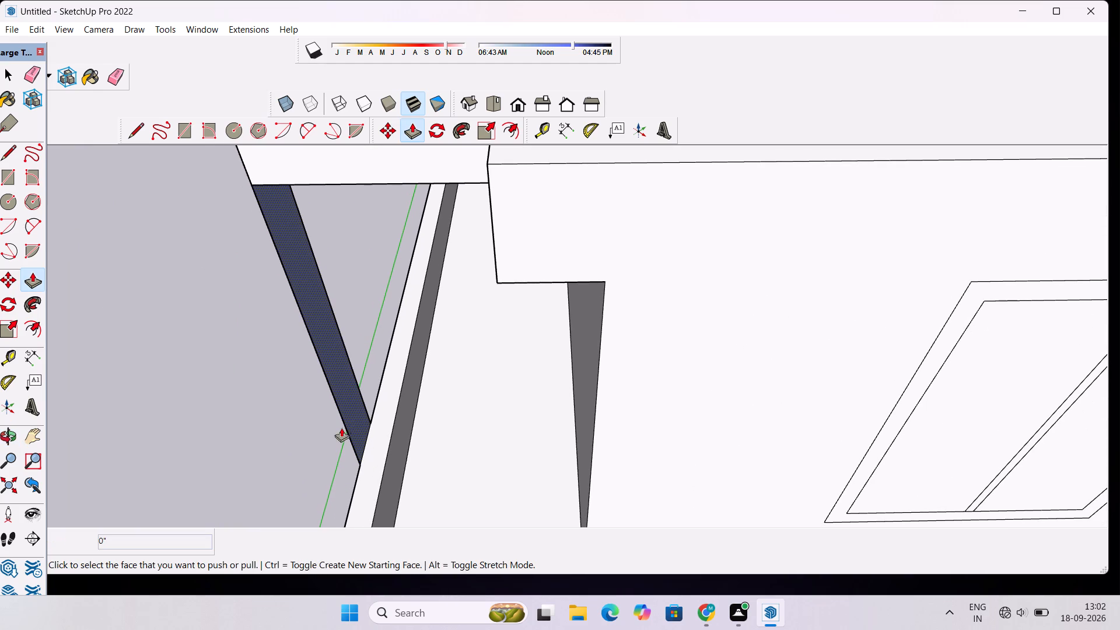
click(351, 416)
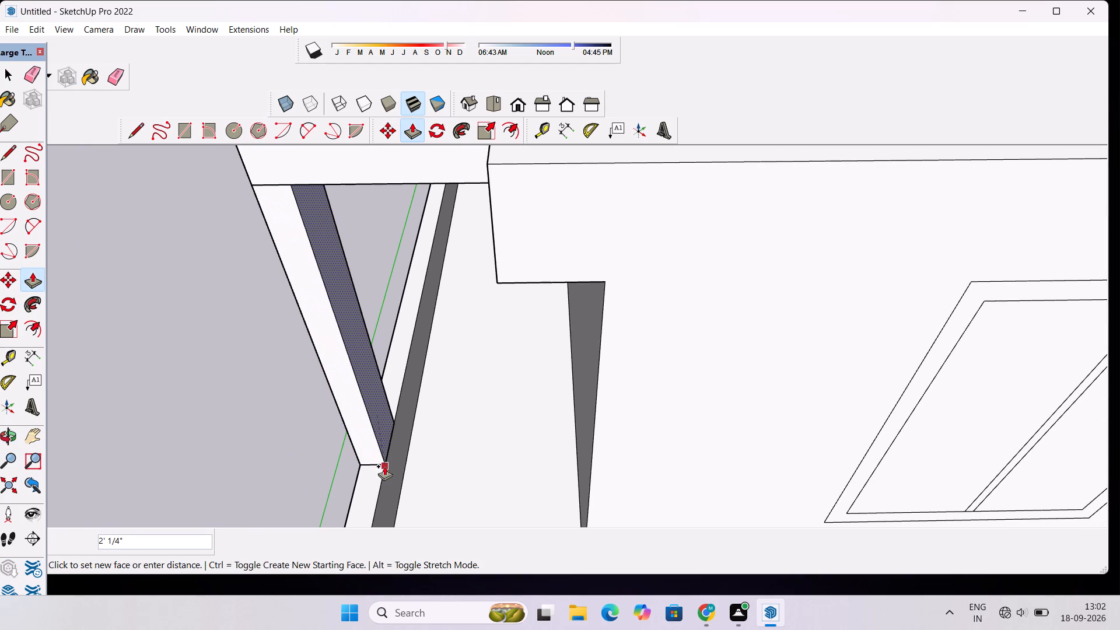
click(384, 466)
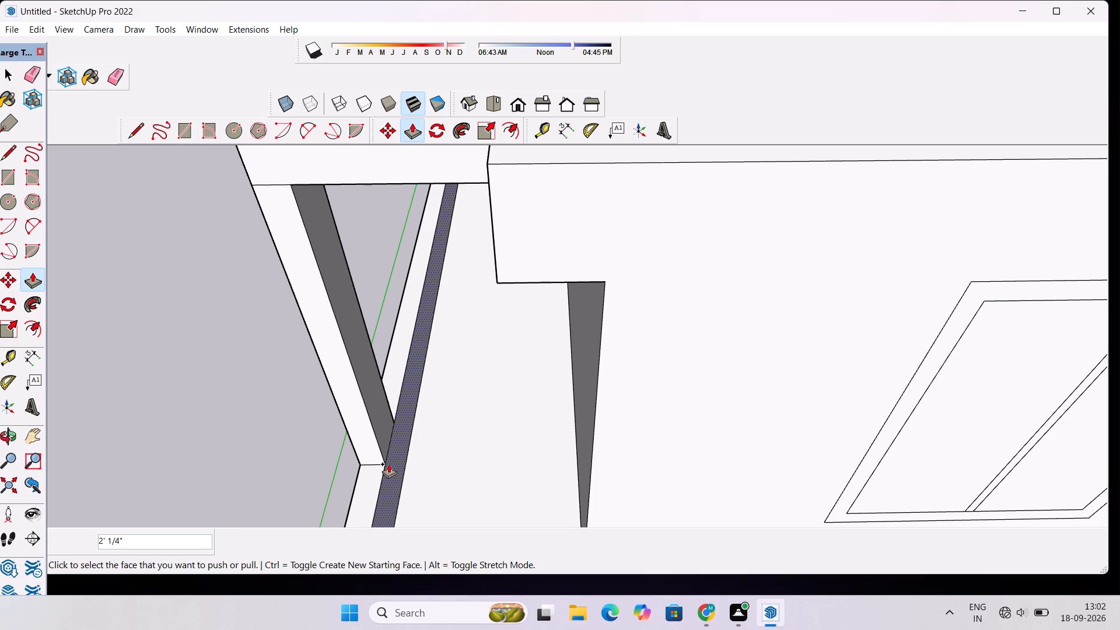
Examine the new post under the front beam and the whole building from the side and front.
key(o)
scroll(388, 464, down, 7)
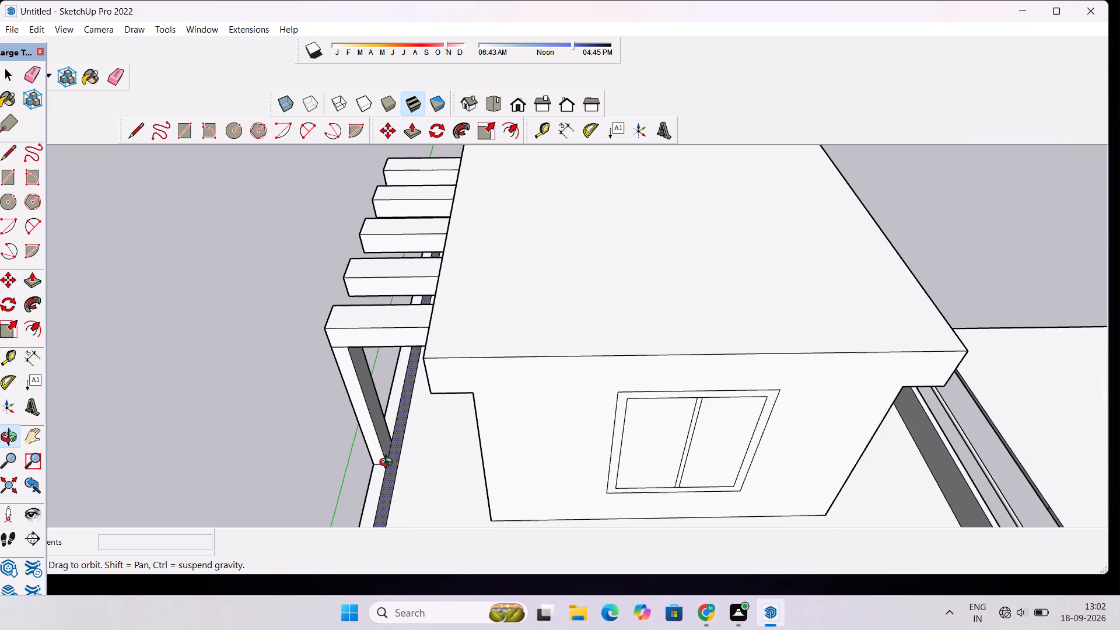
drag(373, 468, 555, 400)
scroll(558, 400, down, 3)
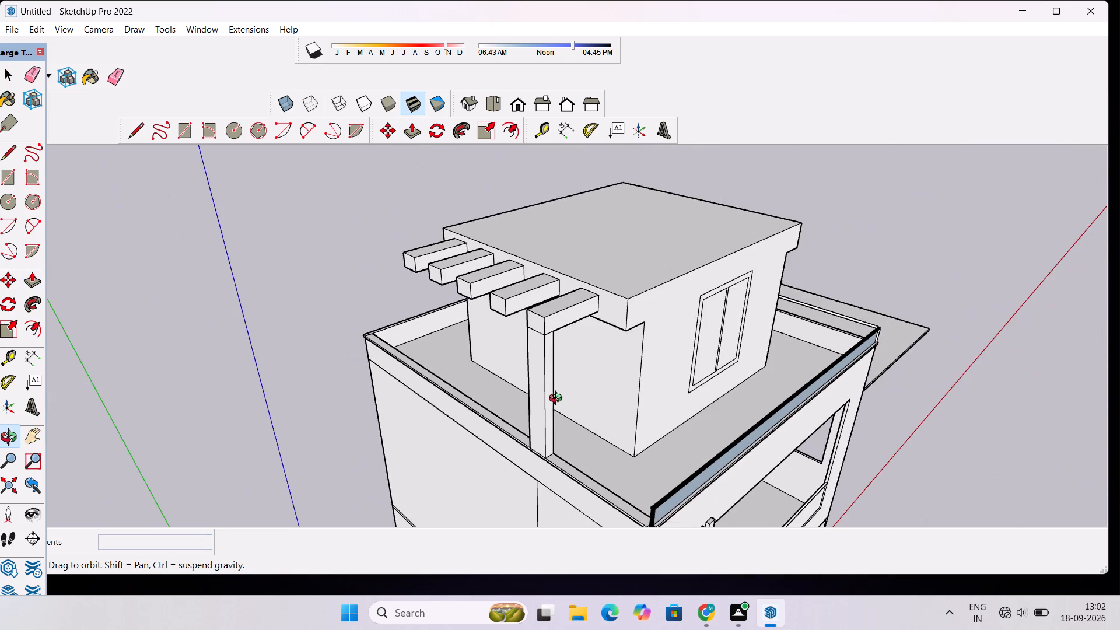
shift+drag(494, 424, 535, 412)
scroll(554, 393, up, 2)
drag(556, 374, 643, 384)
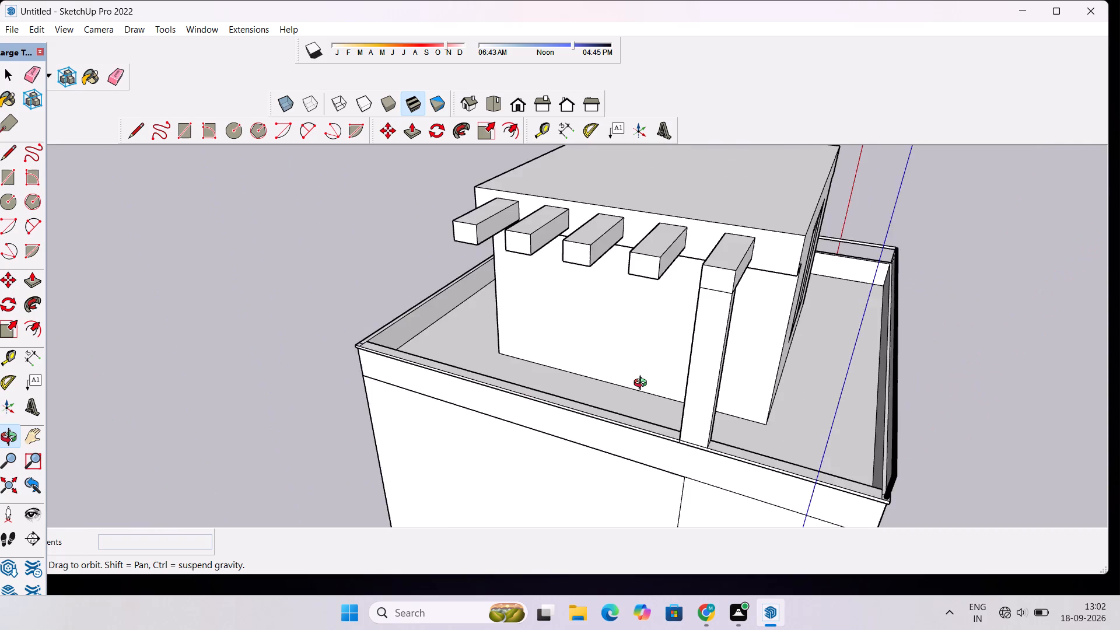
scroll(643, 384, down, 3)
shift+drag(647, 379, 661, 394)
scroll(661, 394, down, 3)
drag(690, 400, 664, 392)
scroll(657, 386, down, 5)
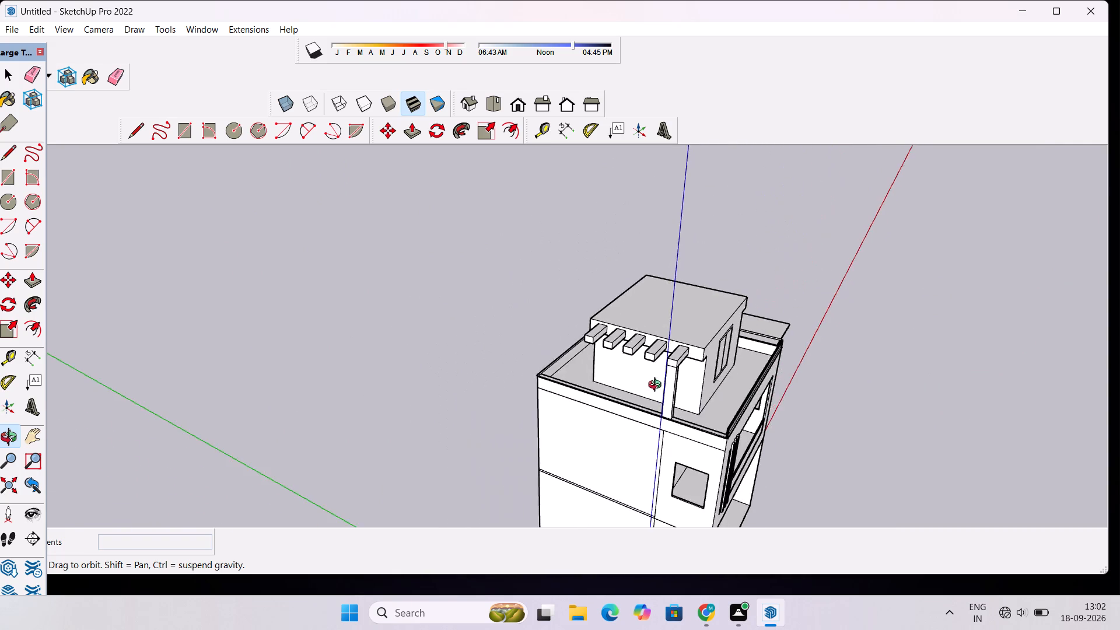
shift+drag(622, 377, 698, 392)
scroll(706, 392, down, 1)
drag(731, 404, 707, 395)
scroll(707, 395, down, 5)
shift+drag(694, 394, 761, 422)
scroll(761, 422, down, 3)
drag(793, 422, 773, 422)
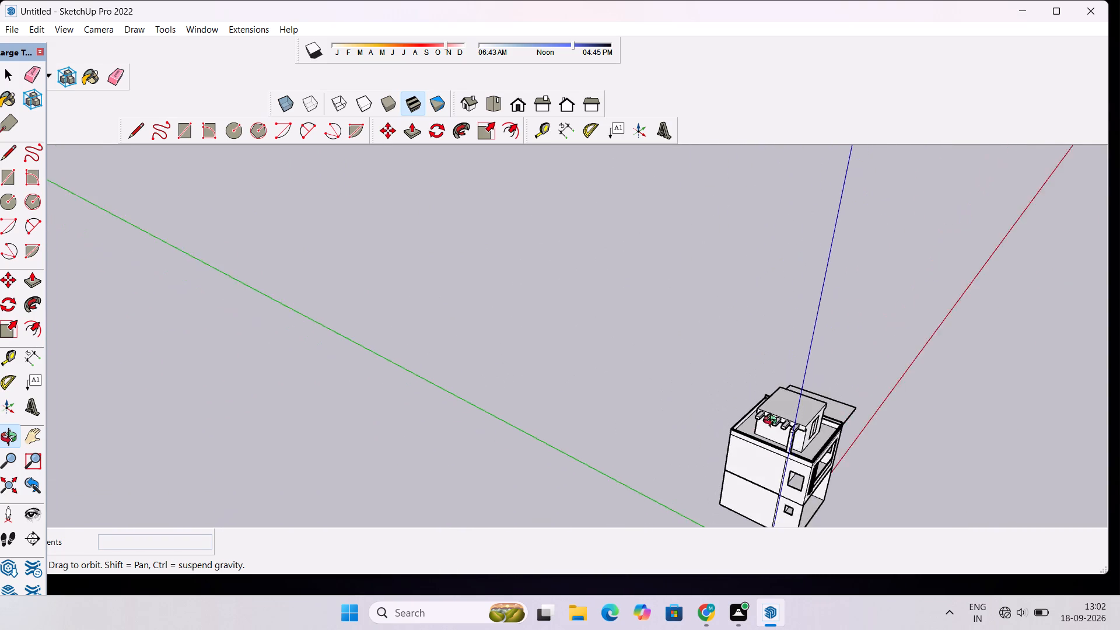
drag(773, 422, 738, 416)
scroll(738, 416, down, 3)
shift+drag(713, 414, 743, 442)
scroll(743, 442, up, 2)
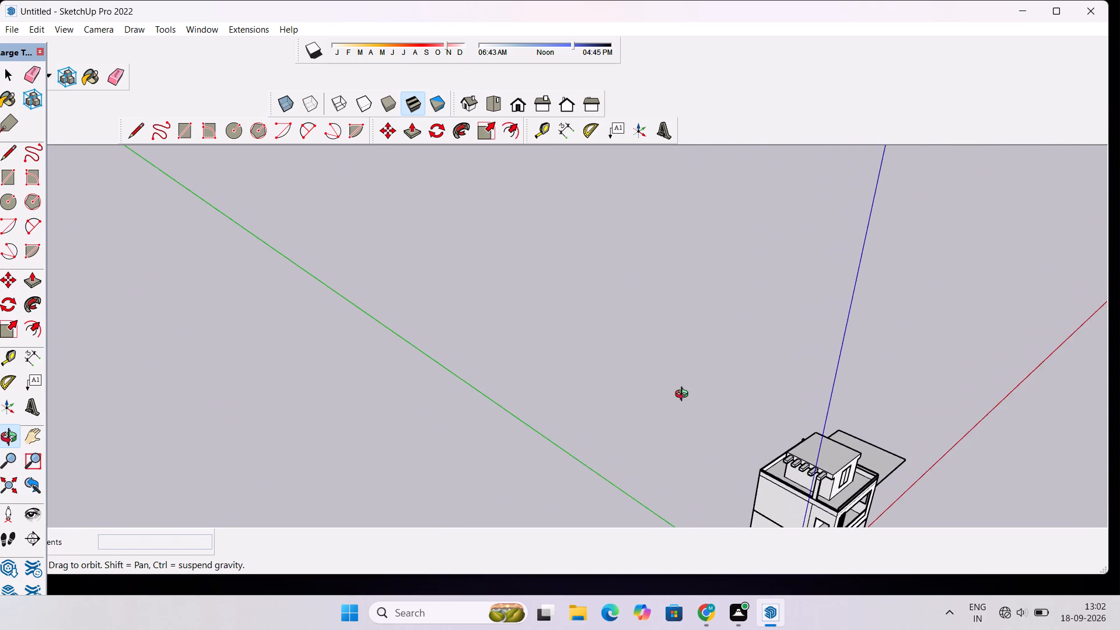
scroll(684, 395, down, 11)
scroll(829, 459, up, 20)
scroll(829, 459, up, 2)
drag(790, 421, 517, 433)
scroll(531, 416, down, 4)
drag(523, 406, 563, 410)
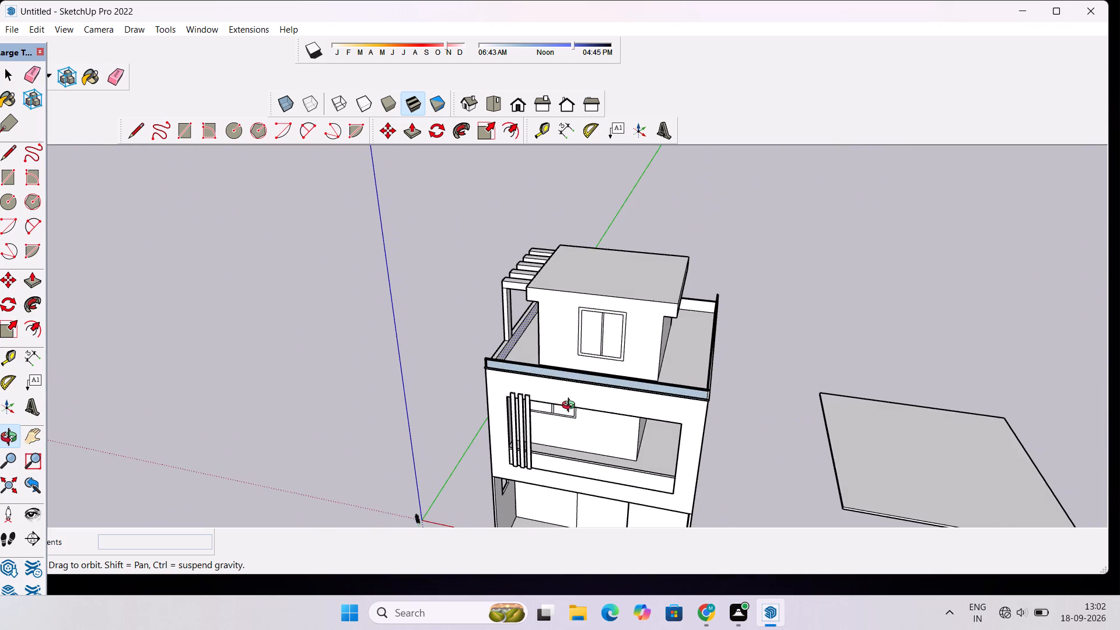
Examine the front post, the row of projecting beams and the left parapet from several angles.
scroll(571, 407, down, 3)
shift+drag(571, 406, 611, 415)
scroll(608, 398, down, 3)
scroll(611, 394, up, 4)
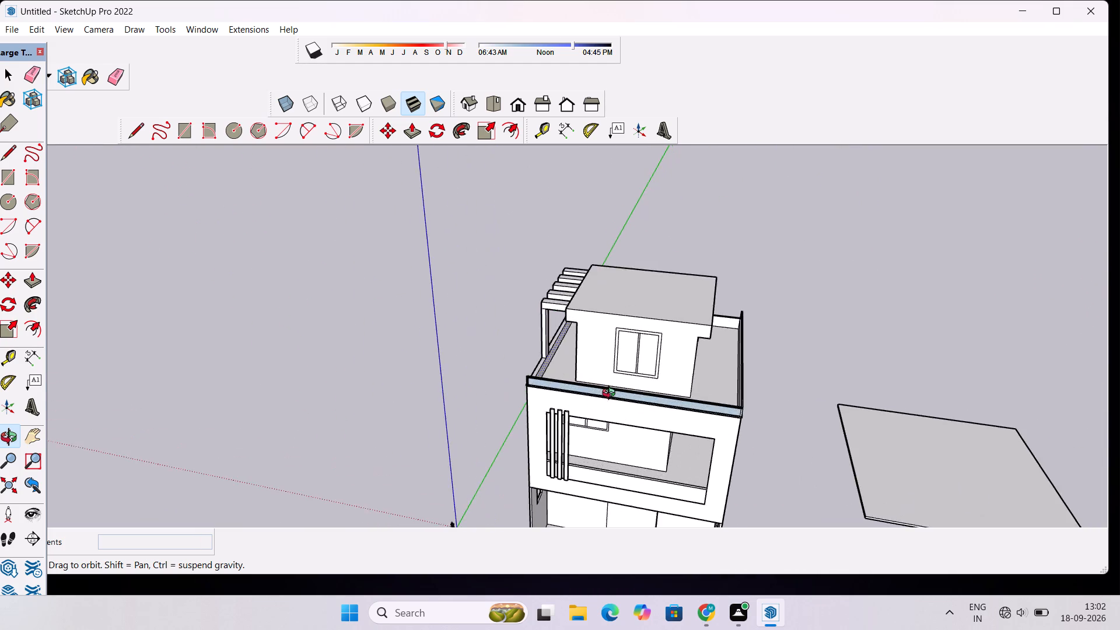
scroll(611, 394, up, 5)
scroll(545, 441, down, 6)
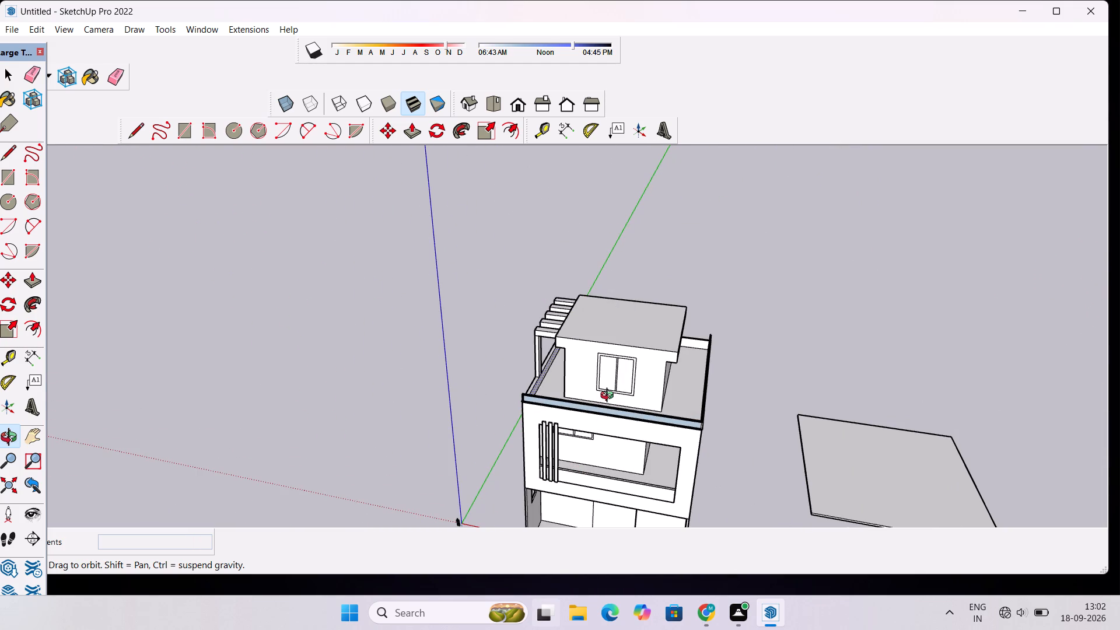
scroll(607, 401, down, 8)
scroll(586, 463, up, 14)
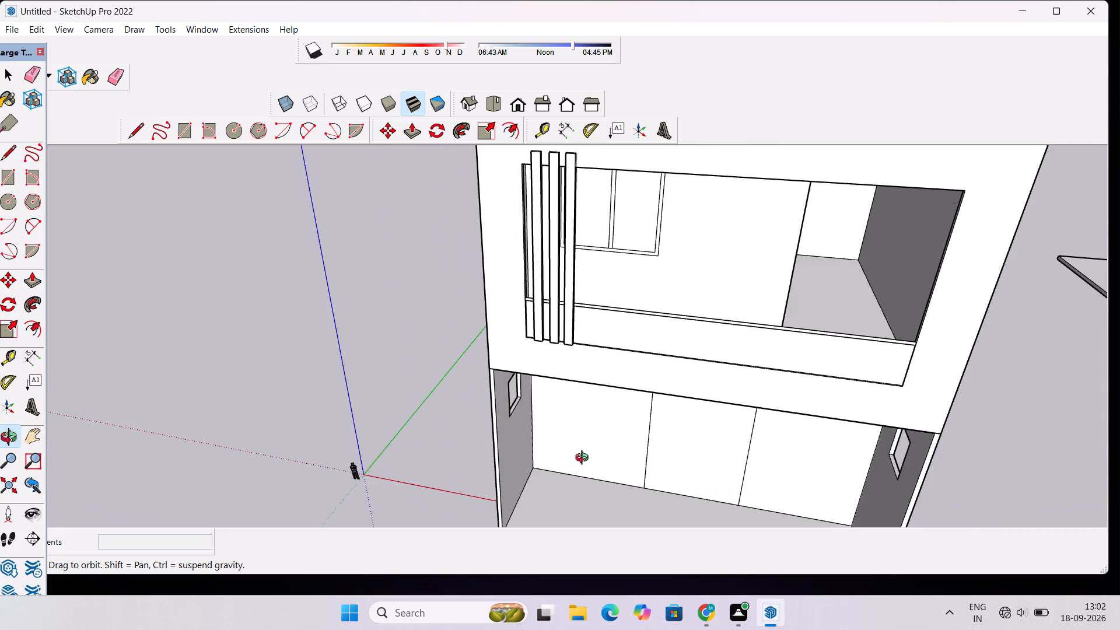
drag(580, 460, 646, 491)
scroll(657, 468, down, 7)
scroll(657, 468, up, 1)
shift+drag(622, 407, 659, 482)
scroll(619, 337, up, 2)
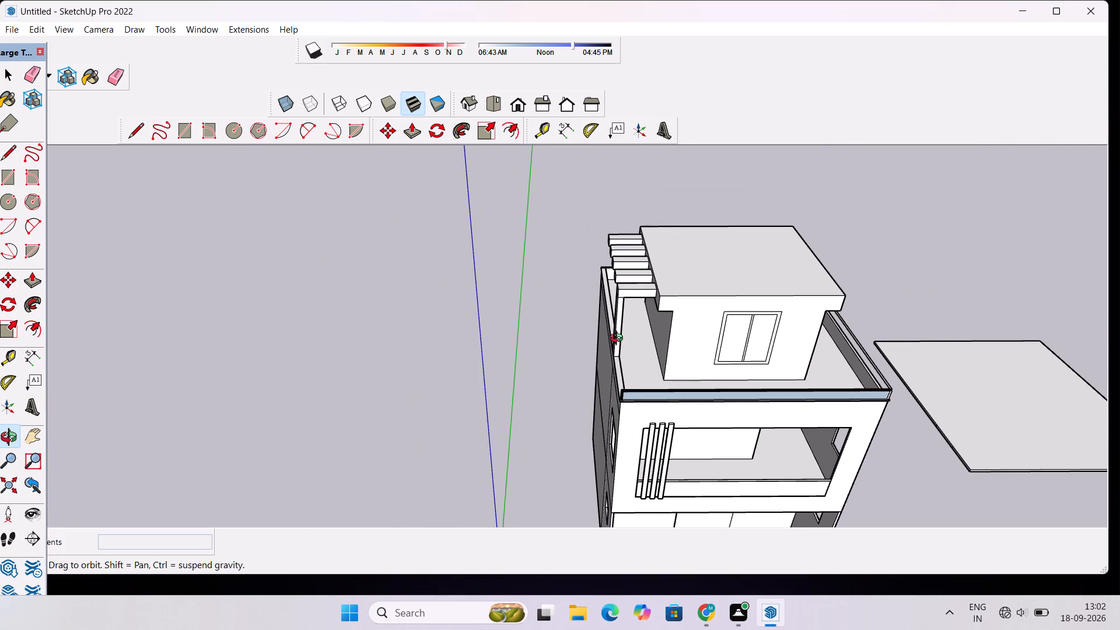
shift+drag(617, 365, 655, 388)
scroll(656, 388, down, 1)
scroll(654, 379, up, 9)
drag(646, 377, 772, 407)
scroll(775, 407, down, 6)
shift+drag(743, 398, 831, 530)
shift+scroll(772, 426, up, 7)
shift+drag(830, 444, 821, 429)
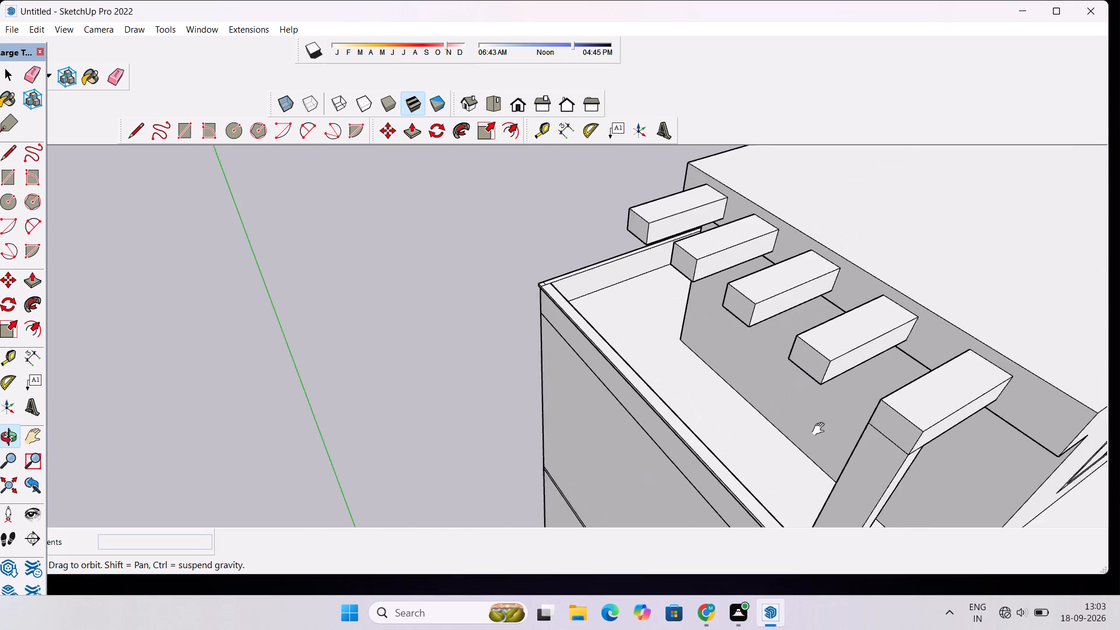
shift+drag(821, 429, 806, 404)
drag(839, 467, 822, 427)
scroll(822, 427, down, 2)
shift+drag(822, 427, 835, 454)
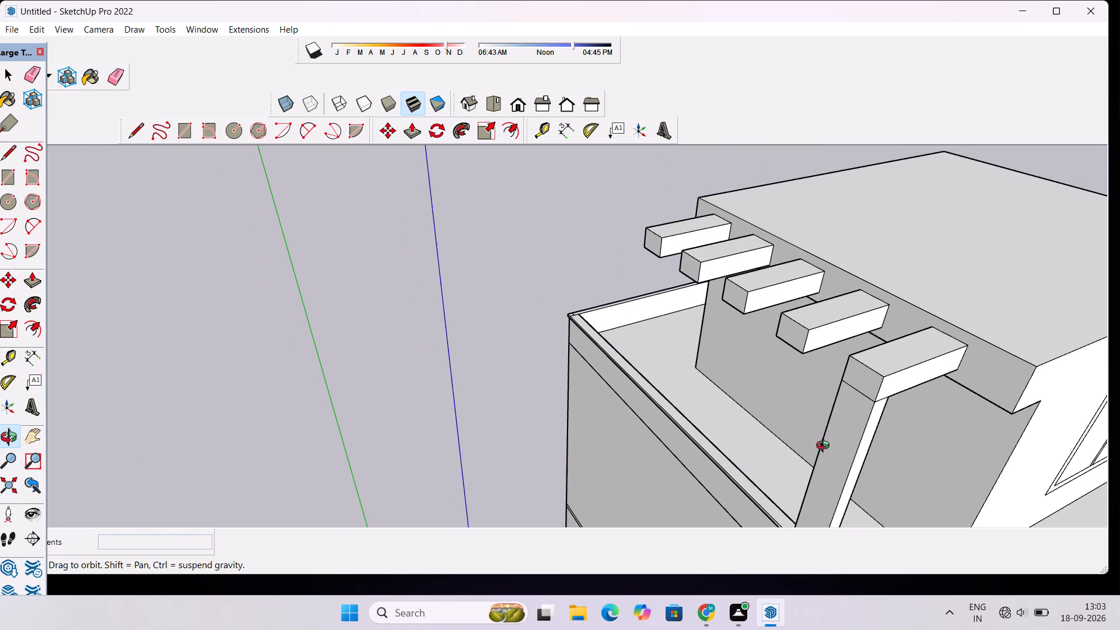
scroll(825, 447, down, 2)
scroll(825, 447, up, 5)
drag(796, 432, 749, 336)
shift+drag(749, 336, 829, 502)
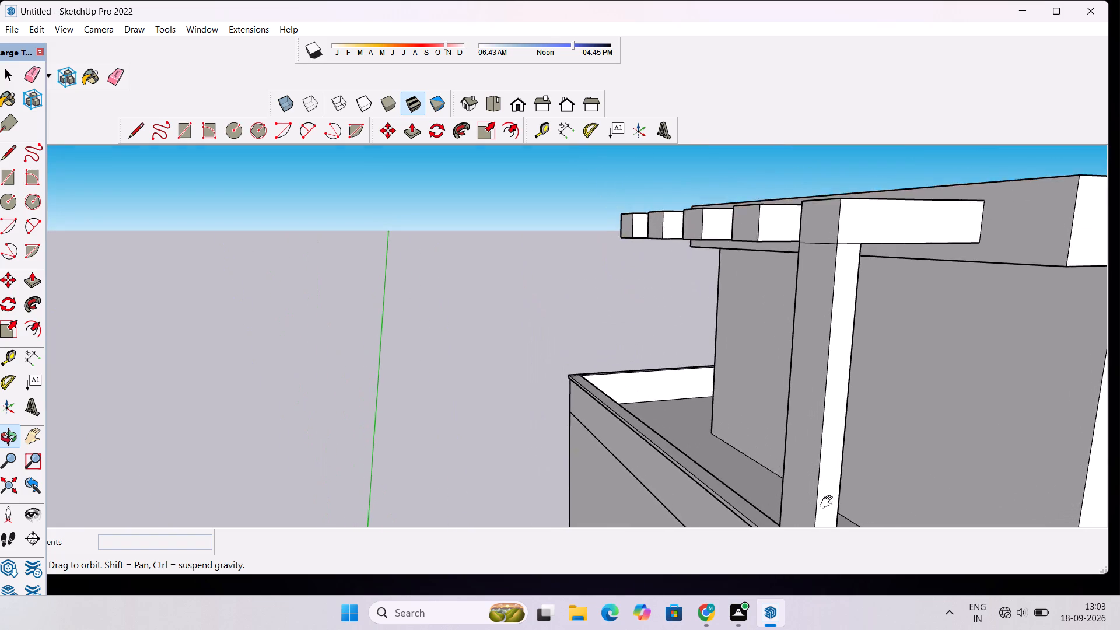
shift+drag(829, 502, 829, 503)
scroll(748, 359, up, 2)
drag(761, 365, 849, 441)
scroll(855, 410, down, 3)
shift+drag(881, 439, 824, 362)
shift+scroll(847, 358, up, 1)
shift+drag(868, 395, 828, 359)
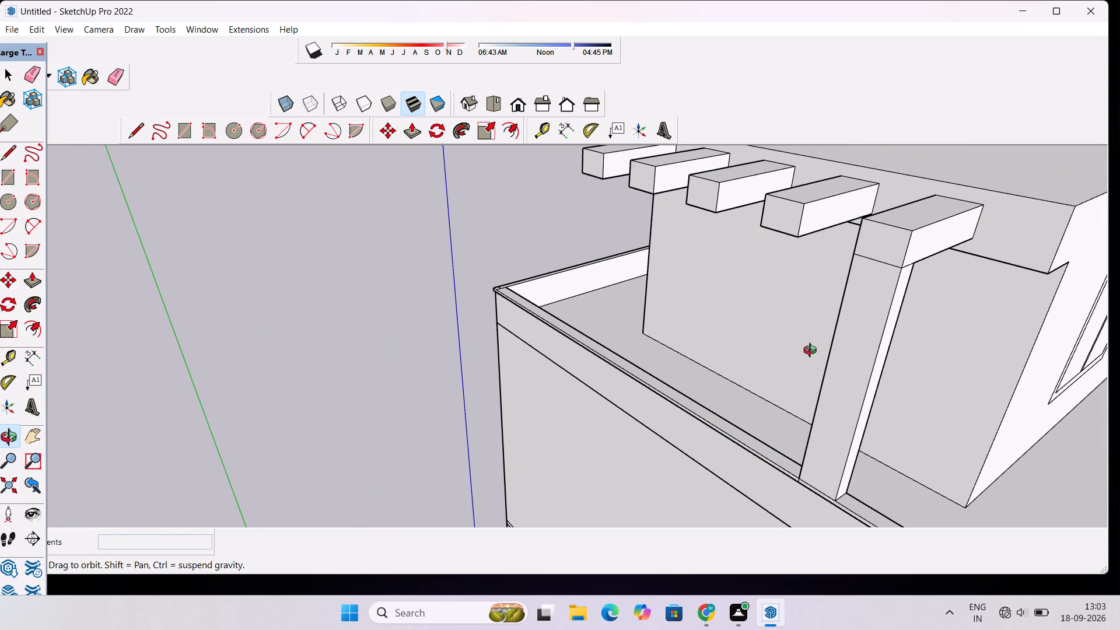
Draw vertical lines about 25' 6" long from the second beam's lower outer corners to the left parapet, closing a post face about 4' 3" wide.
key(l)
click(799, 236)
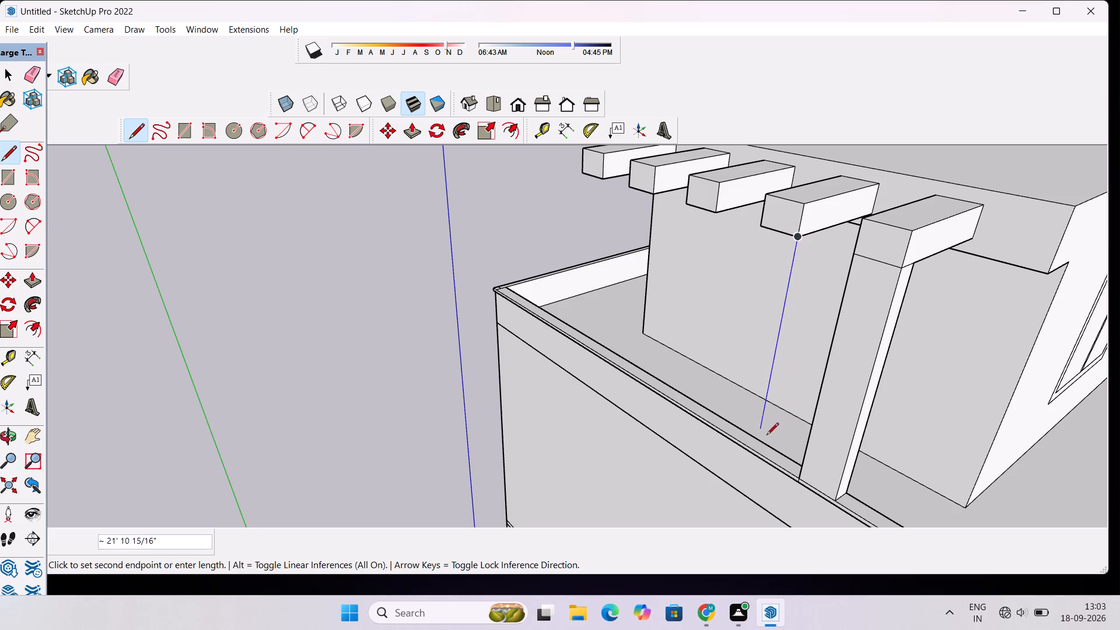
scroll(758, 439, up, 3)
click(752, 453)
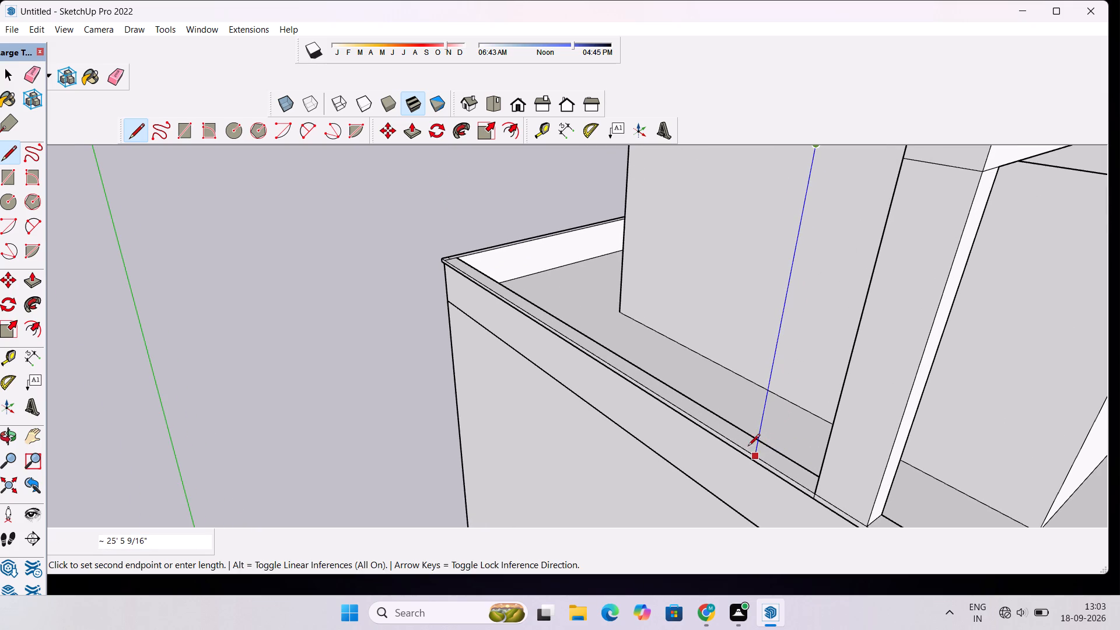
scroll(733, 430, down, 4)
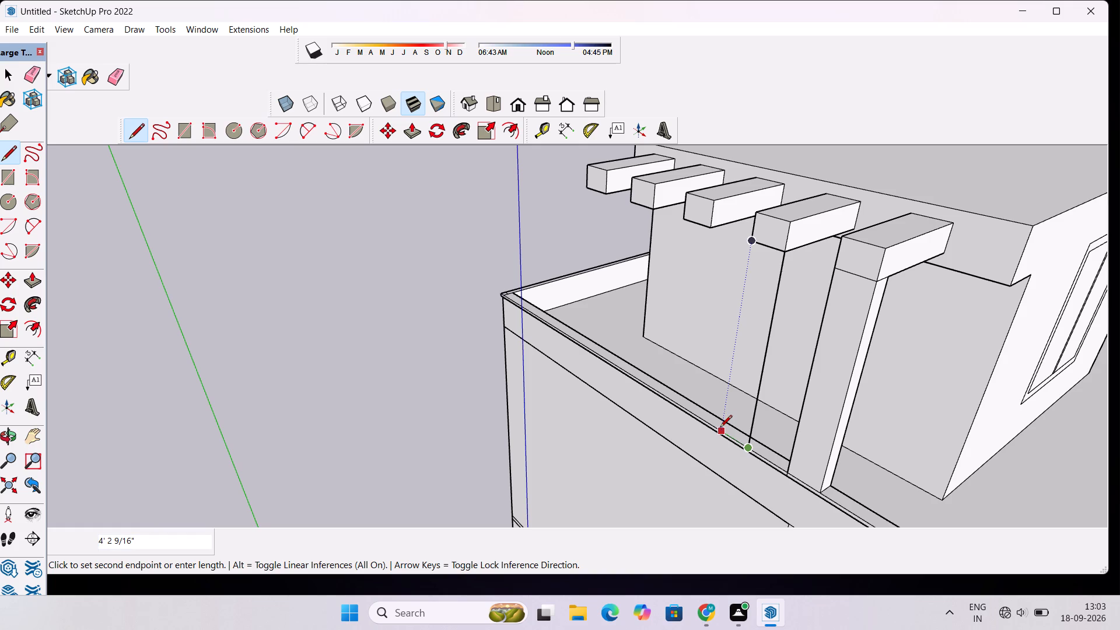
scroll(720, 428, up, 3)
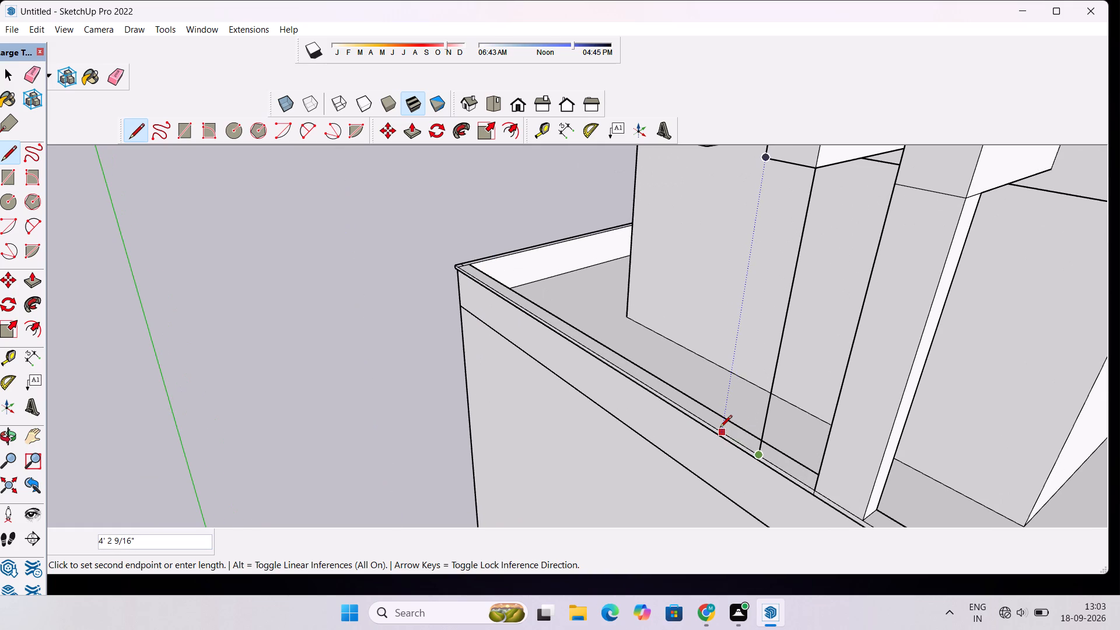
click(720, 428)
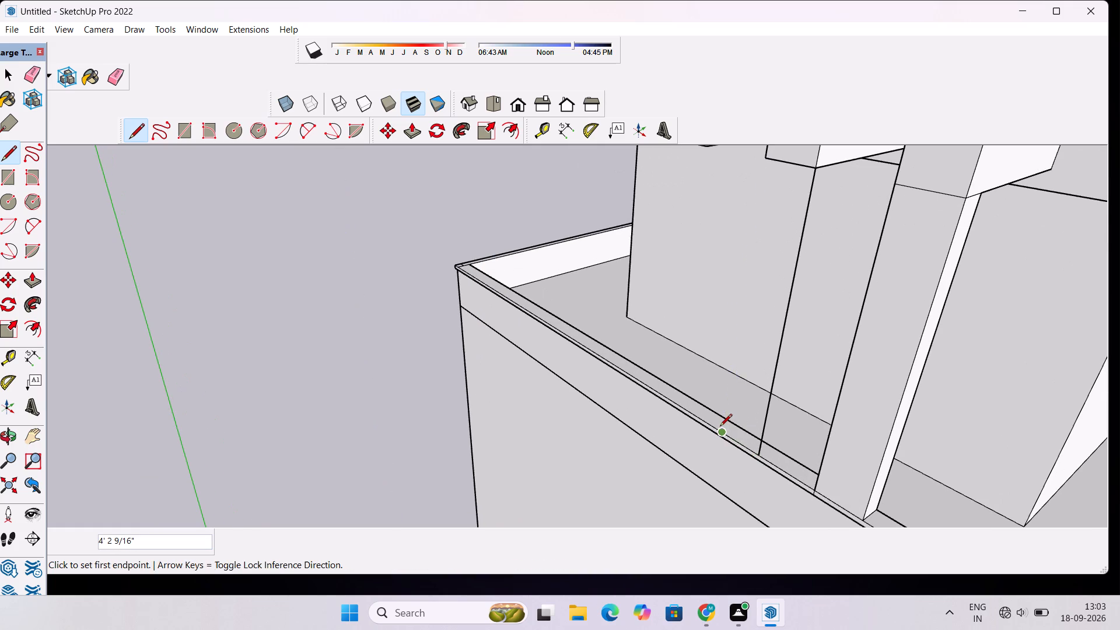
click(723, 433)
scroll(744, 345, down, 5)
click(757, 249)
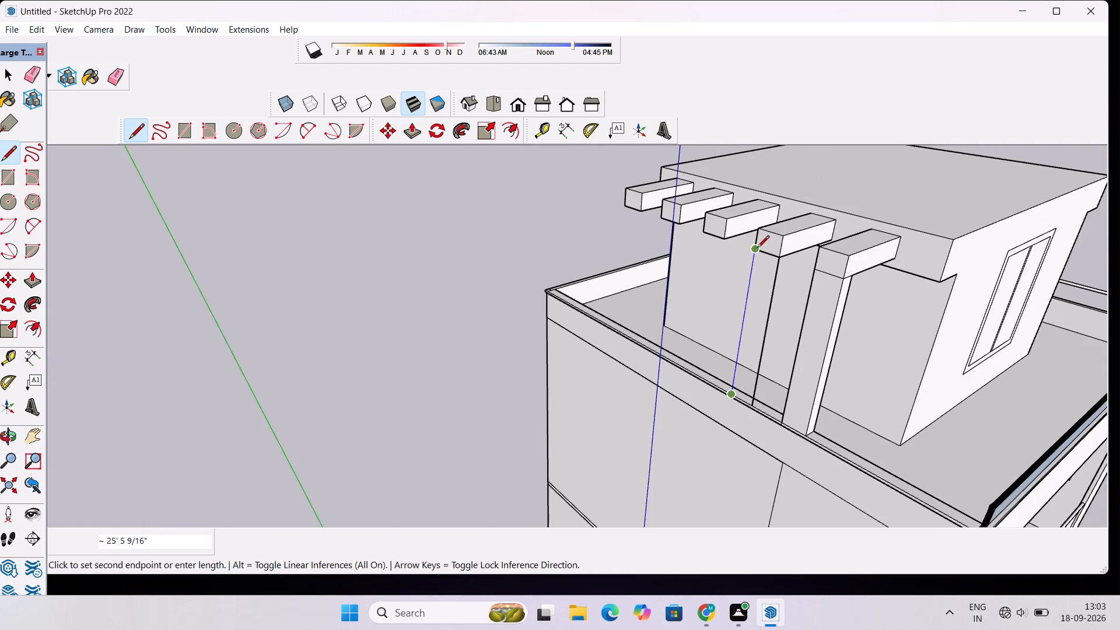
key(space)
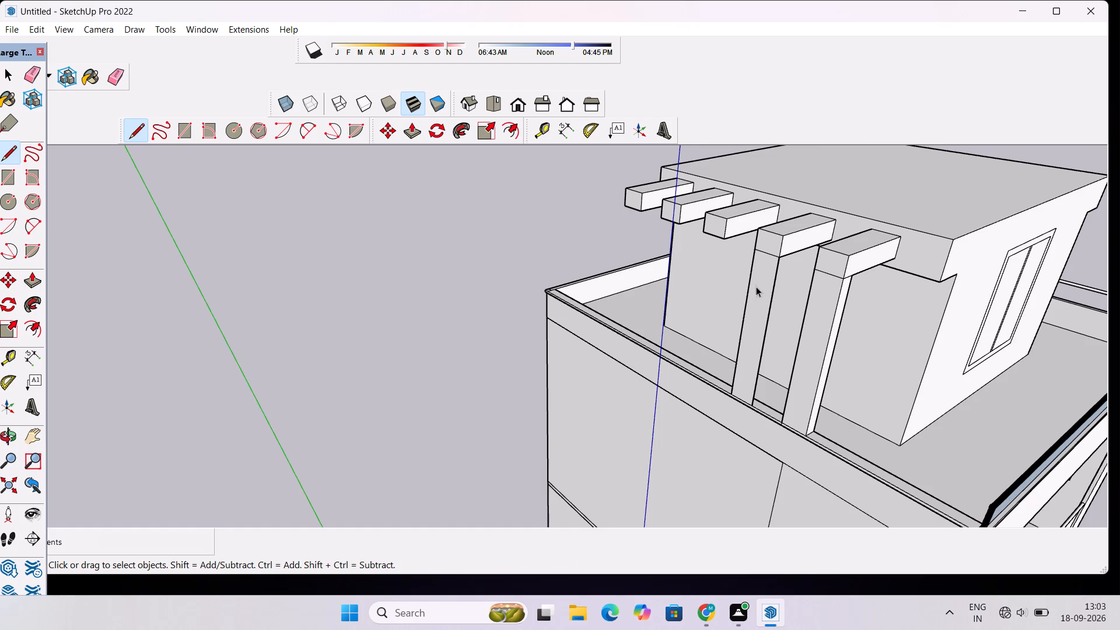
Push/Pull the post face under the second beam inward about 2' across the left parapet.
scroll(752, 293, down, 1)
key(o)
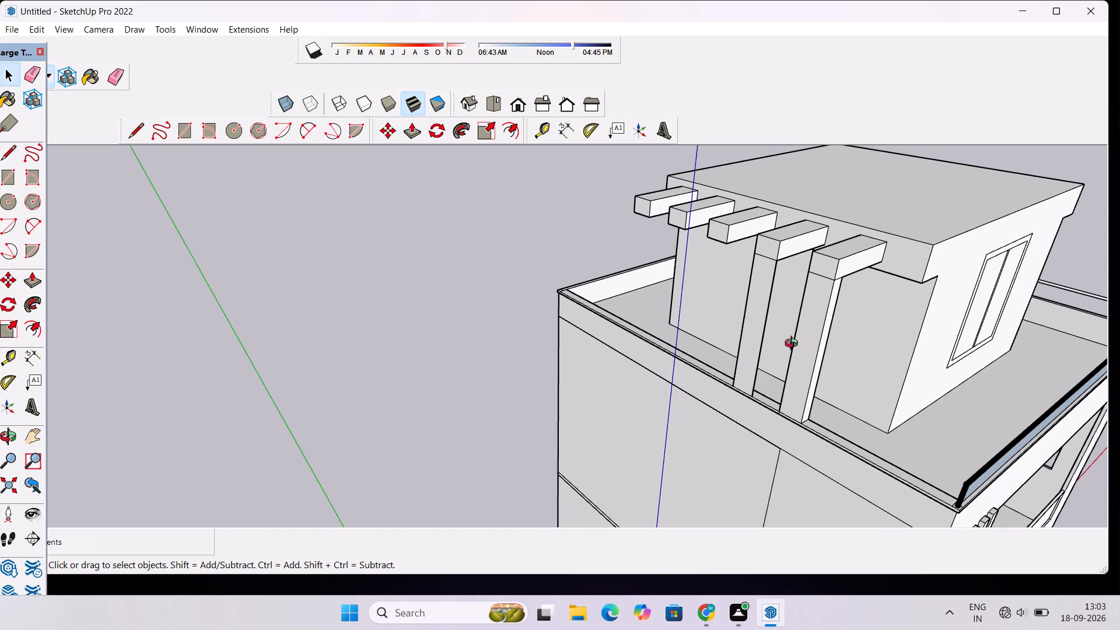
drag(810, 370, 618, 344)
shift+drag(723, 419, 671, 369)
scroll(671, 369, up, 2)
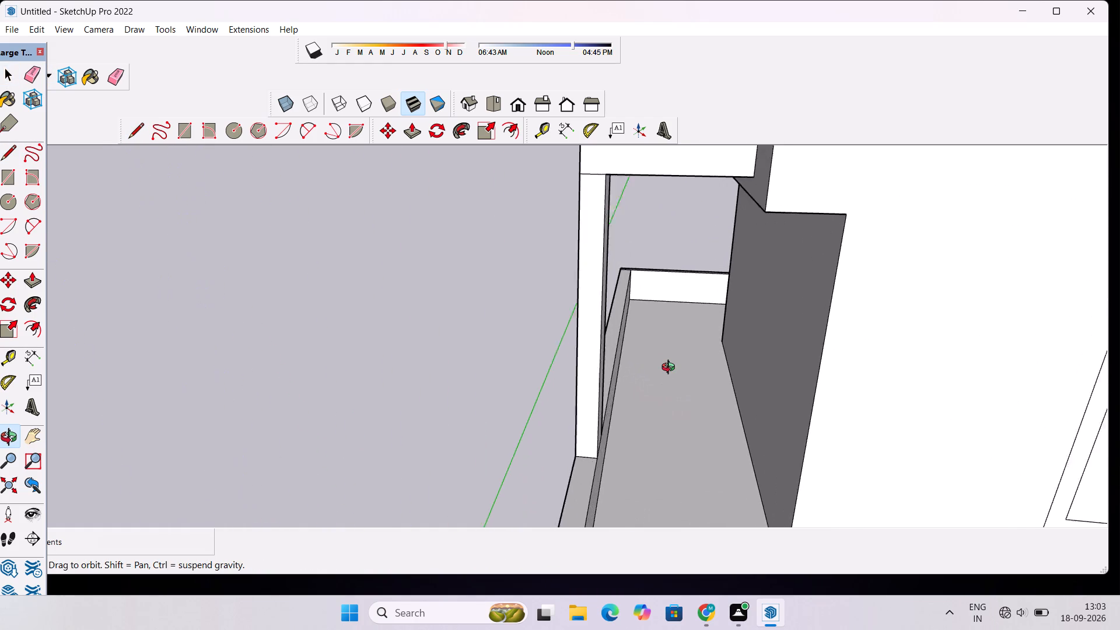
scroll(671, 369, up, 1)
drag(673, 369, 624, 375)
scroll(576, 389, up, 1)
shift+drag(576, 389, 565, 376)
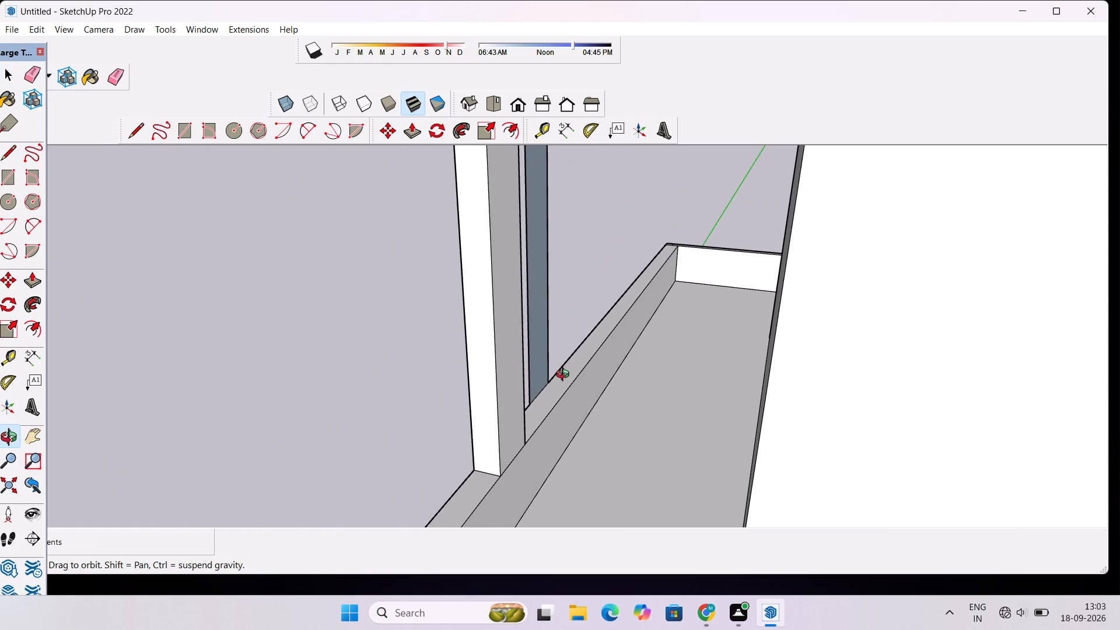
key(space)
text(o)
key(space)
text(;p)
click(540, 358)
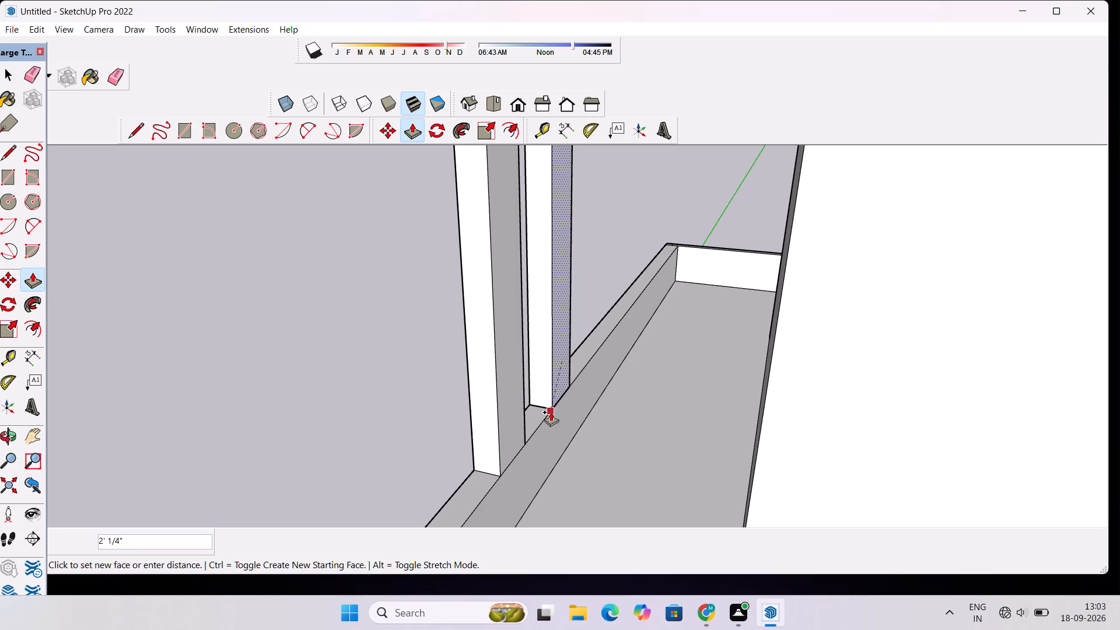
click(551, 413)
Examine the two posts and the remaining unsupported beams from the front and the left side.
scroll(589, 421, down, 13)
key(o)
drag(552, 394, 580, 402)
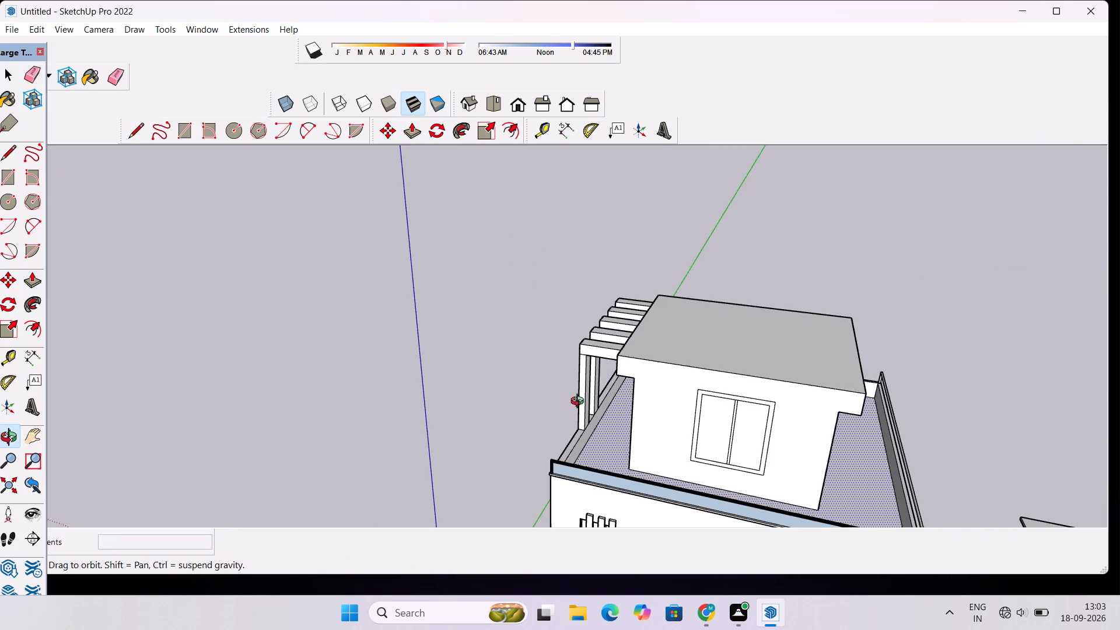
drag(580, 402, 701, 412)
scroll(574, 360, up, 8)
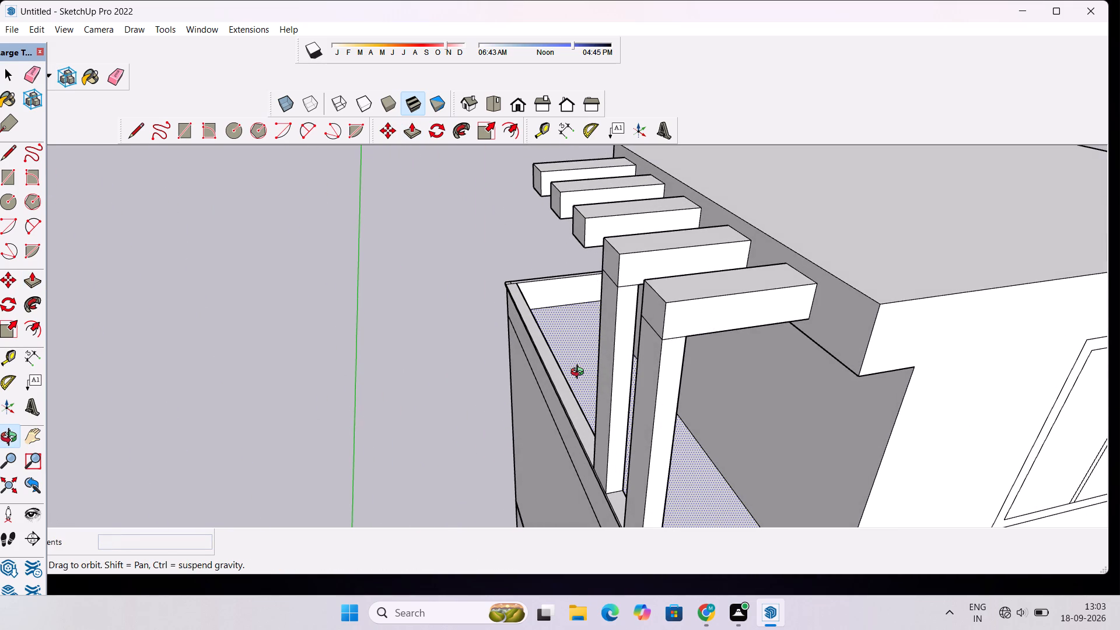
scroll(567, 370, up, 3)
shift+drag(563, 365, 595, 404)
scroll(604, 393, down, 3)
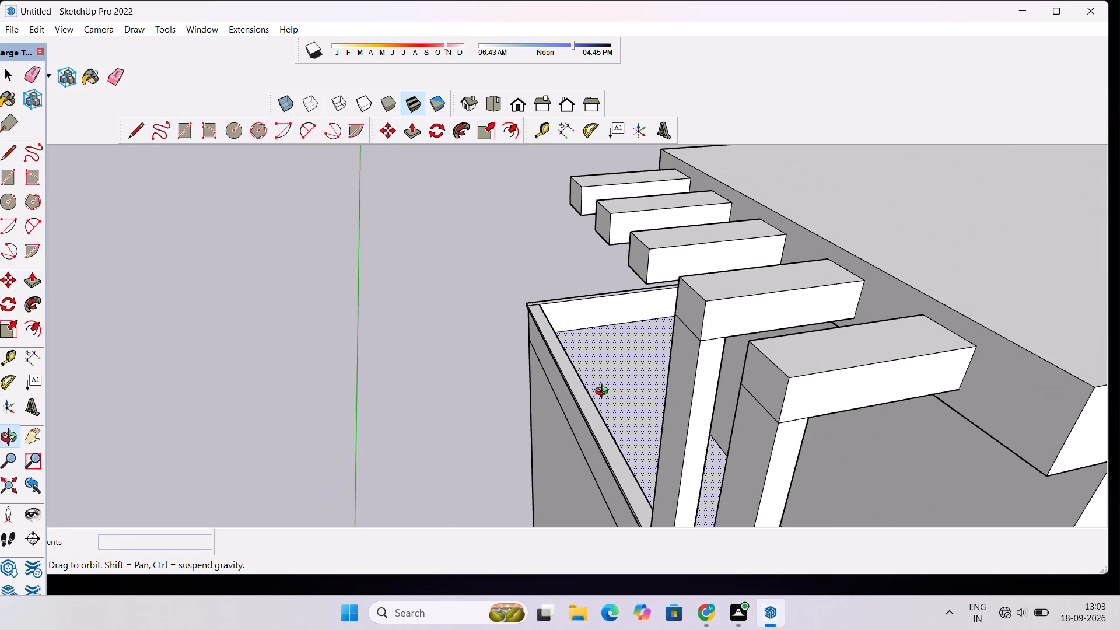
scroll(603, 386, down, 2)
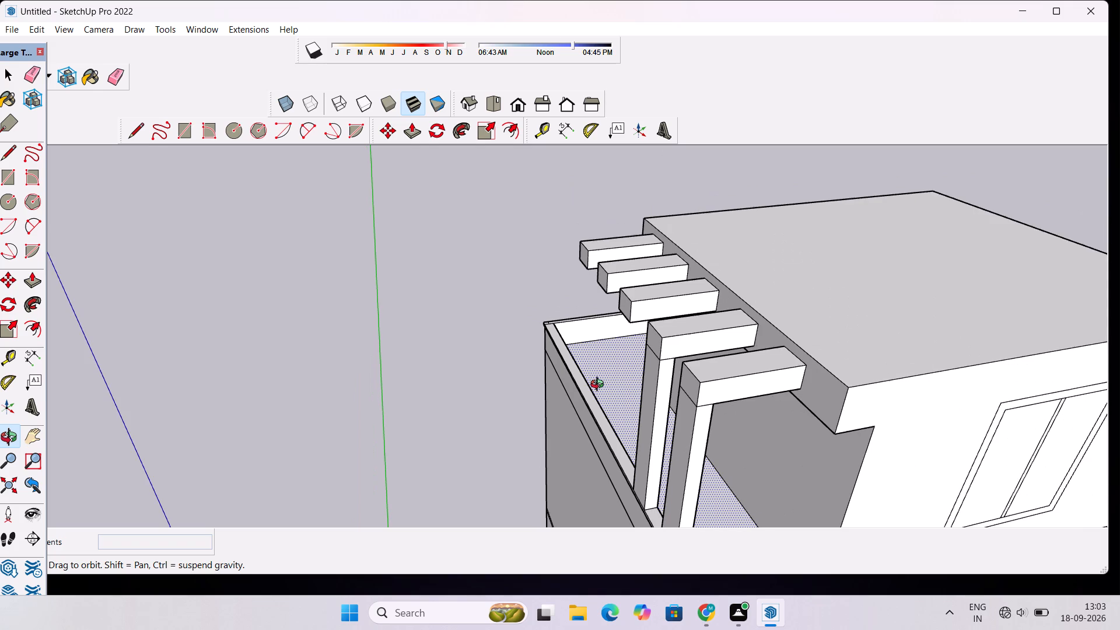
scroll(600, 386, down, 1)
drag(589, 388, 621, 380)
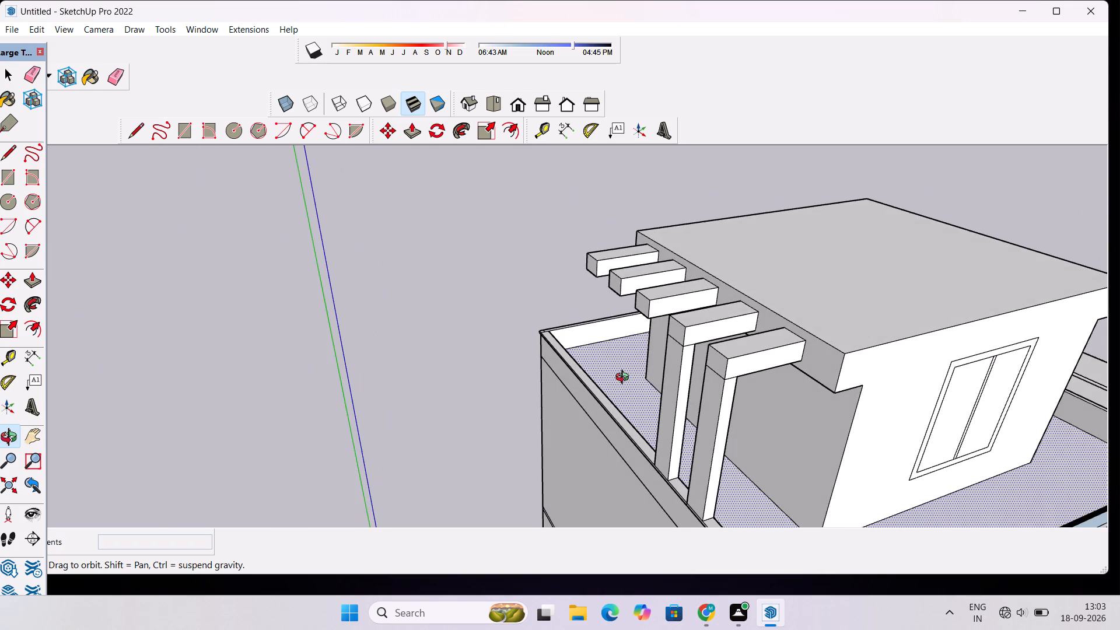
scroll(625, 379, down, 2)
shift+drag(625, 377, 666, 404)
scroll(671, 400, up, 3)
drag(702, 430, 750, 381)
scroll(754, 370, down, 4)
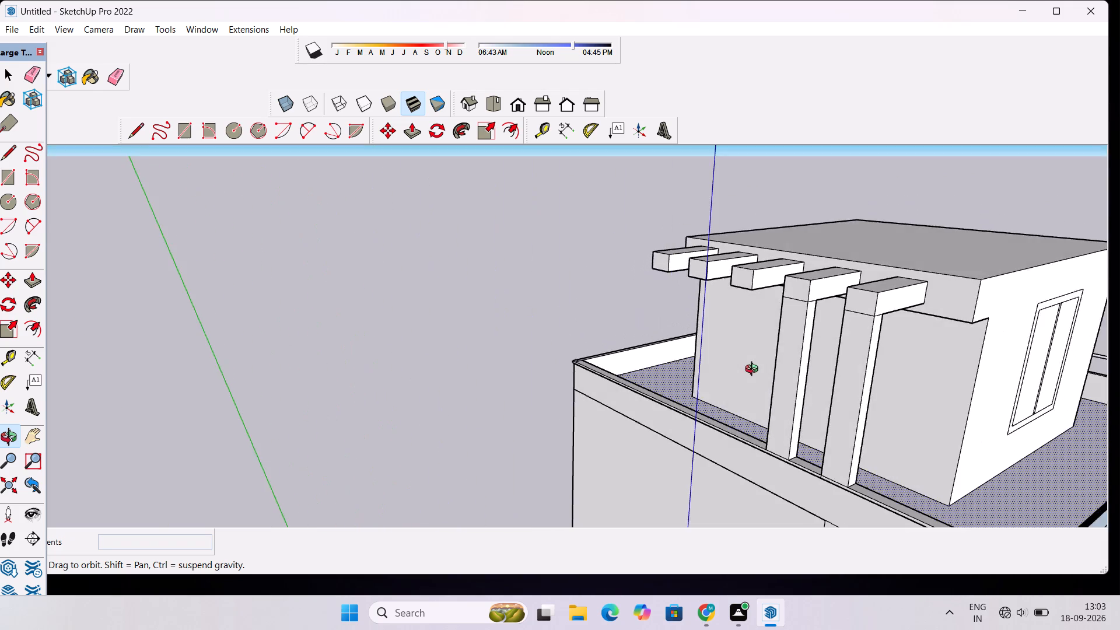
drag(738, 381, 820, 405)
scroll(764, 311, up, 7)
scroll(773, 262, down, 3)
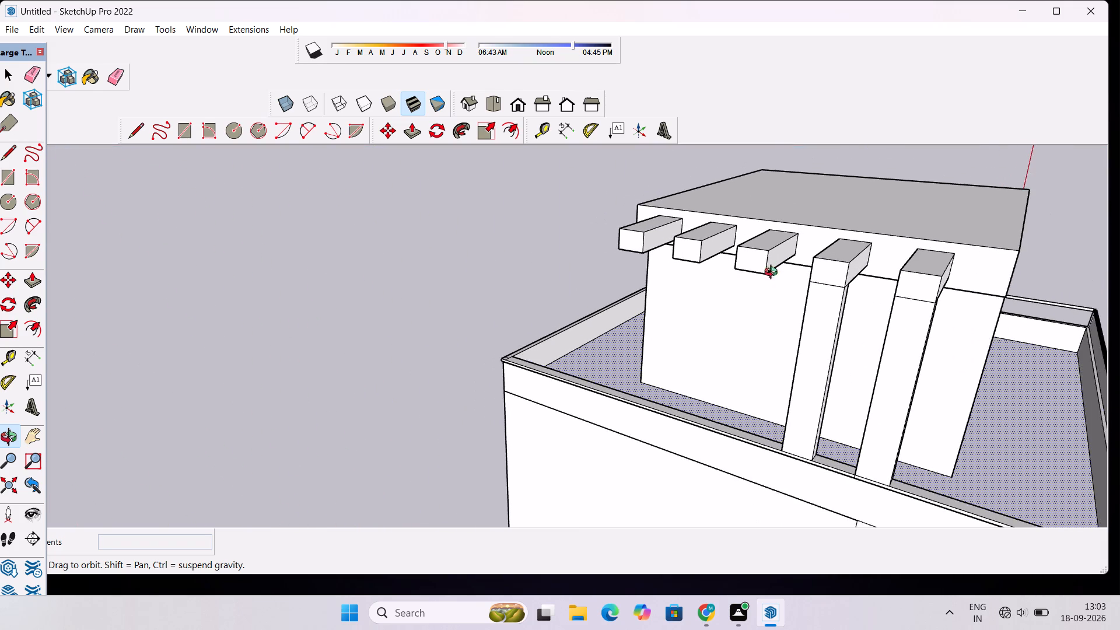
Draw vertical lines about 25' 6" long from the third beam's lower outer corners to the left parapet, closing a post face about 4' 3" wide.
shift+drag(773, 279, 771, 288)
shift+scroll(757, 296, down, 3)
shift+drag(765, 303, 734, 274)
scroll(727, 272, up, 6)
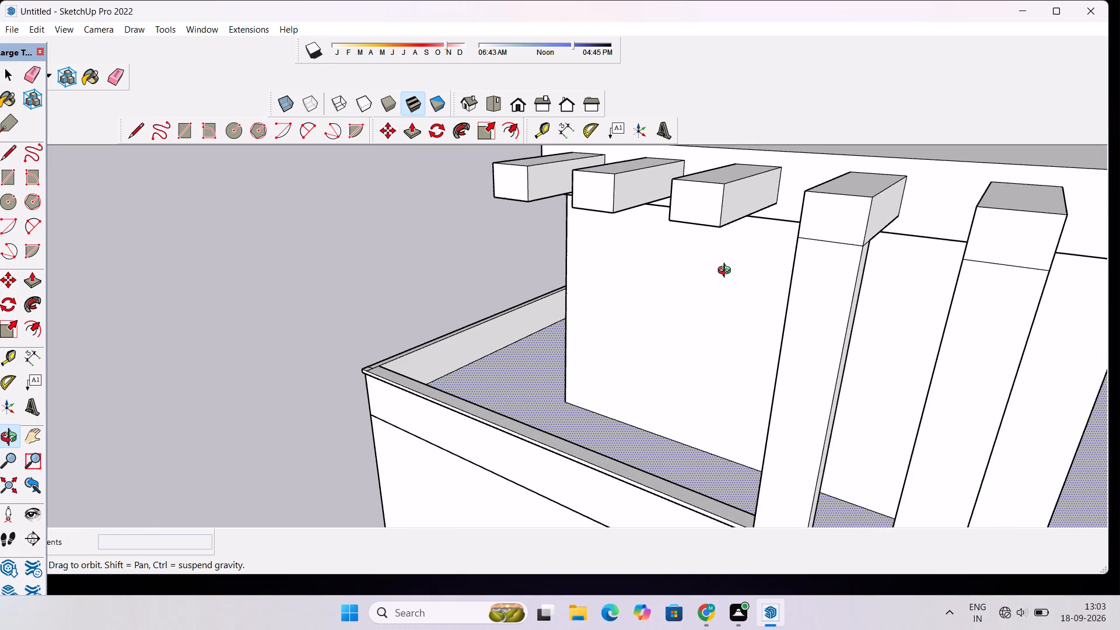
scroll(727, 272, up, 2)
key(l)
scroll(711, 223, down, 2)
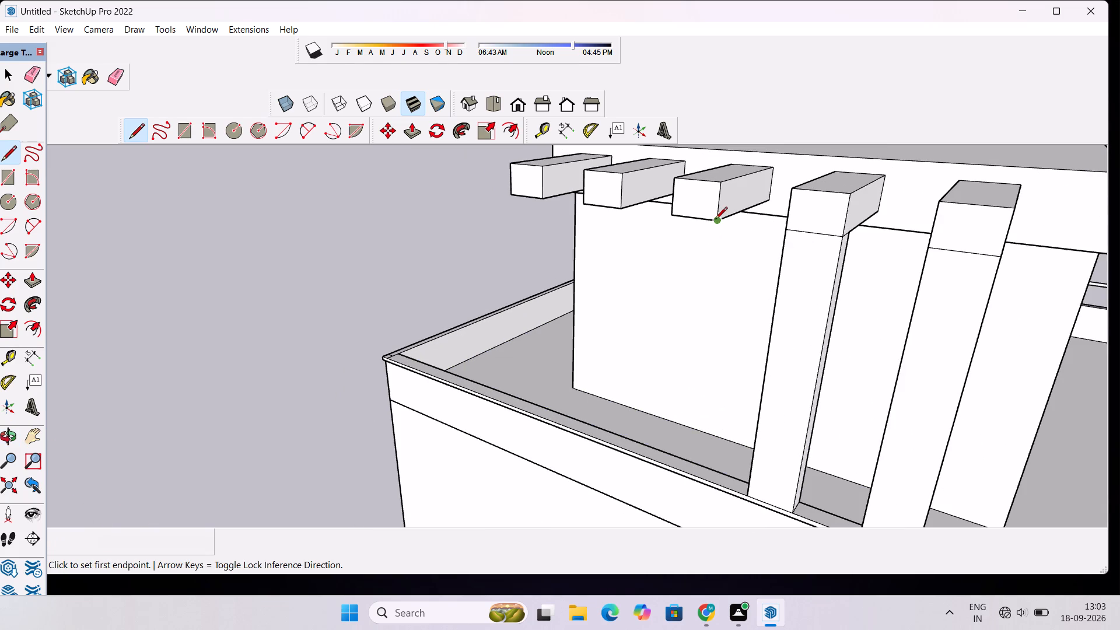
click(717, 220)
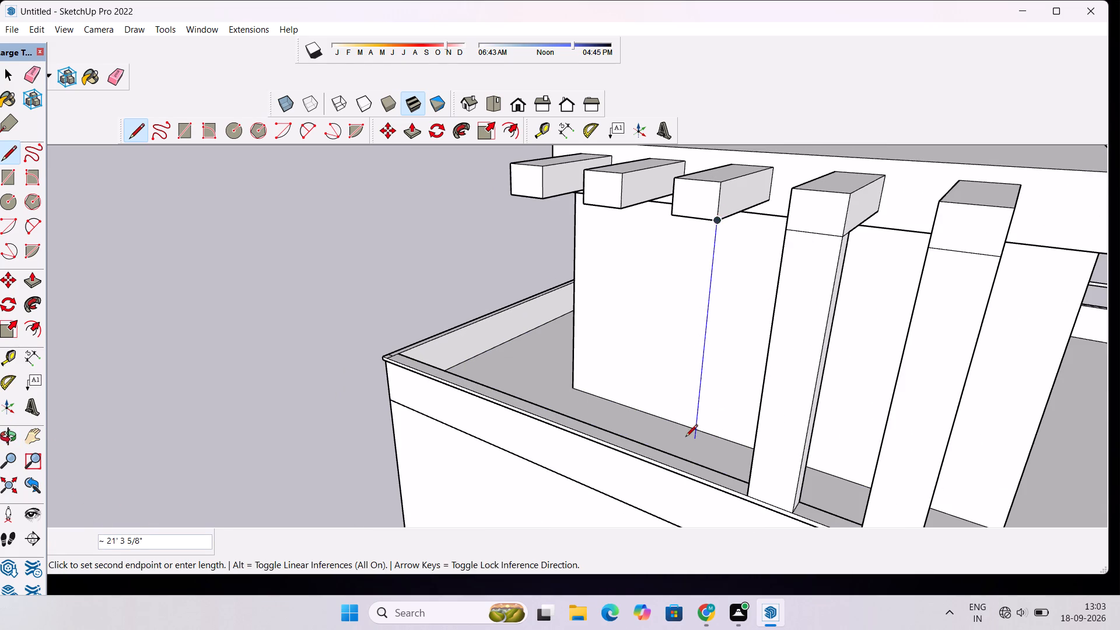
scroll(685, 437, up, 3)
scroll(687, 470, down, 7)
scroll(688, 475, up, 3)
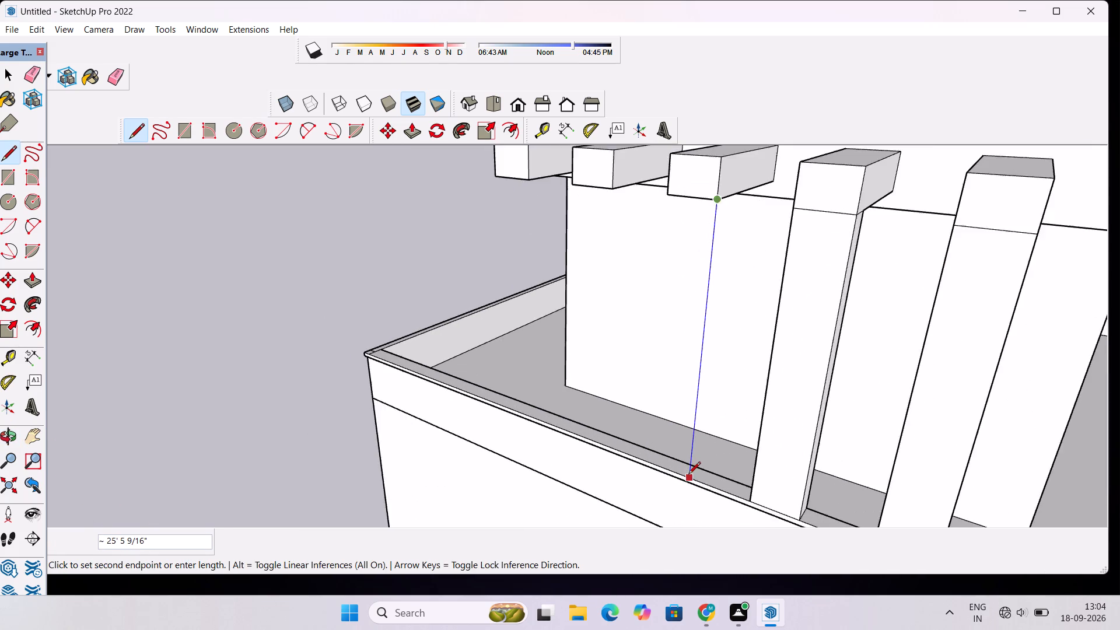
scroll(688, 475, up, 5)
click(688, 475)
scroll(632, 369, down, 7)
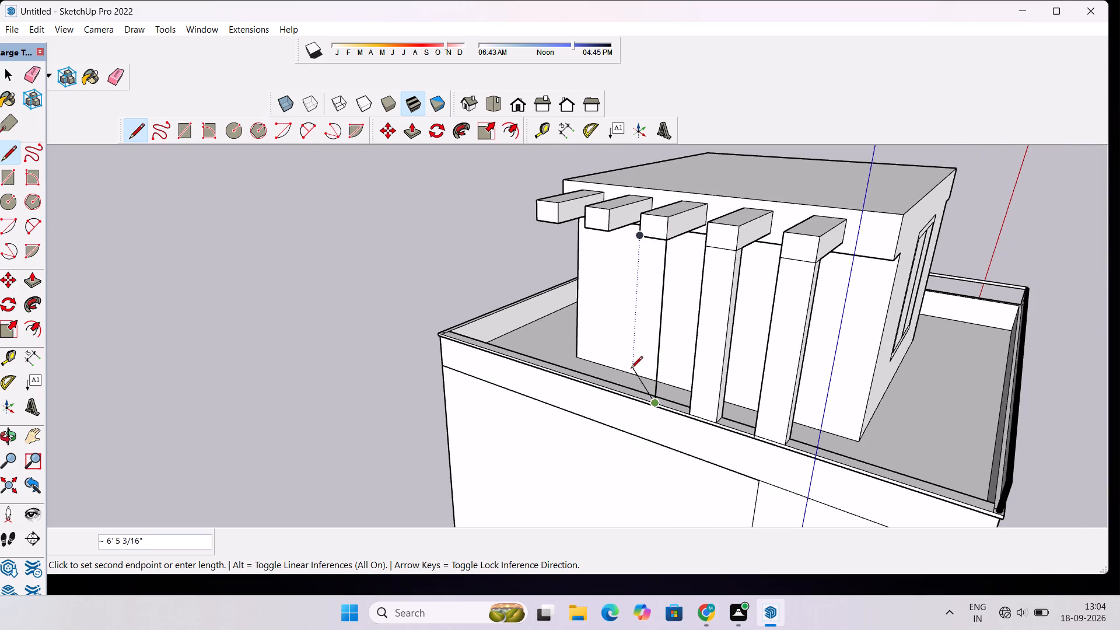
scroll(632, 373, up, 4)
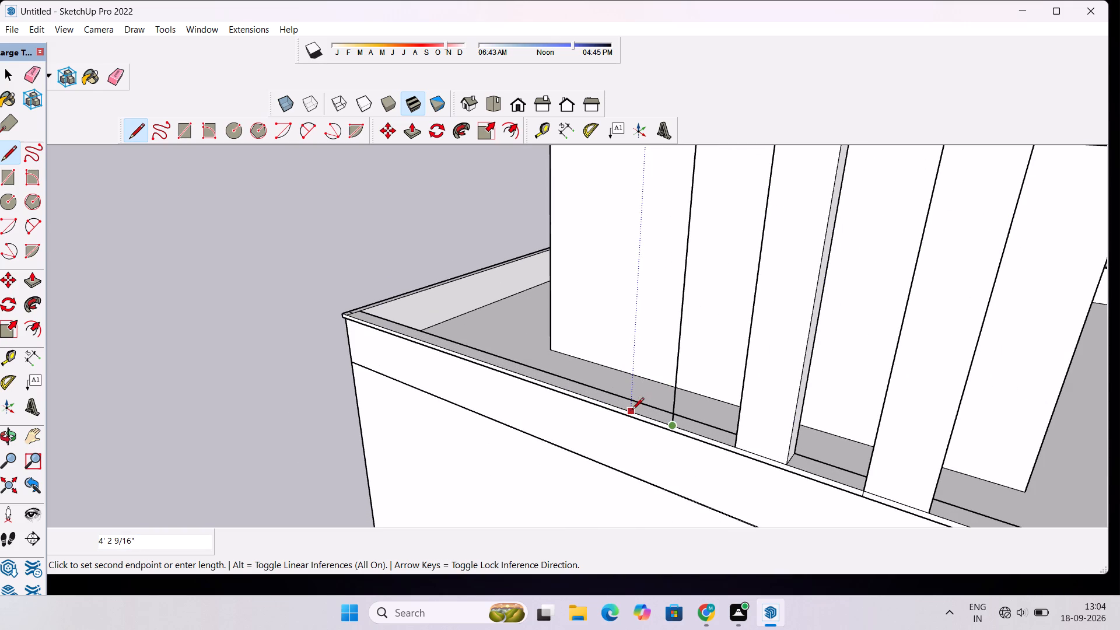
click(632, 411)
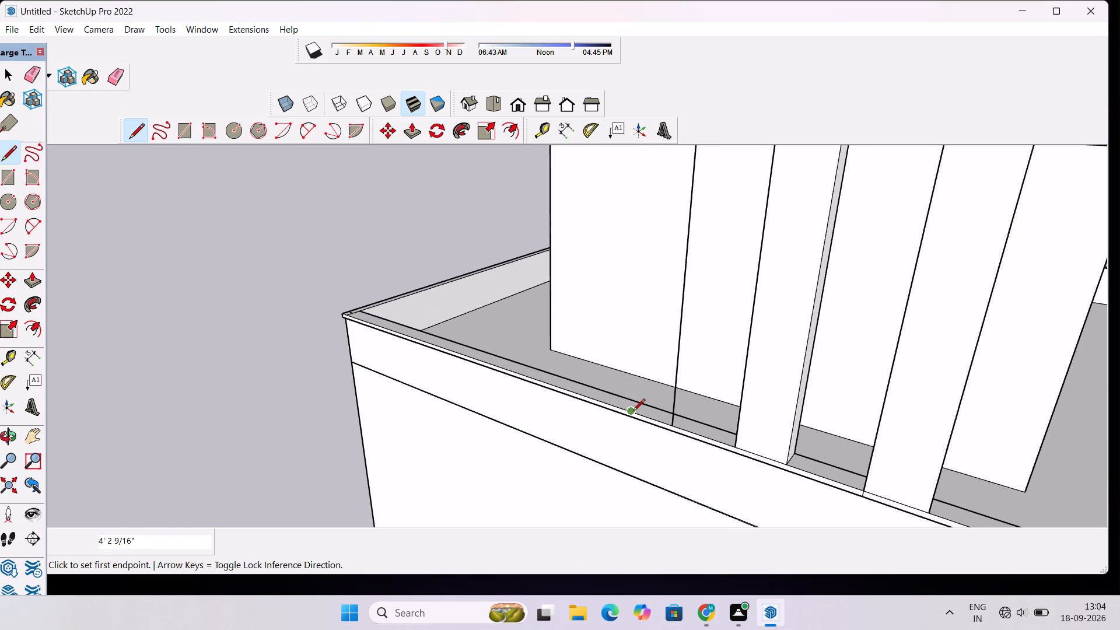
click(628, 412)
scroll(632, 359, down, 8)
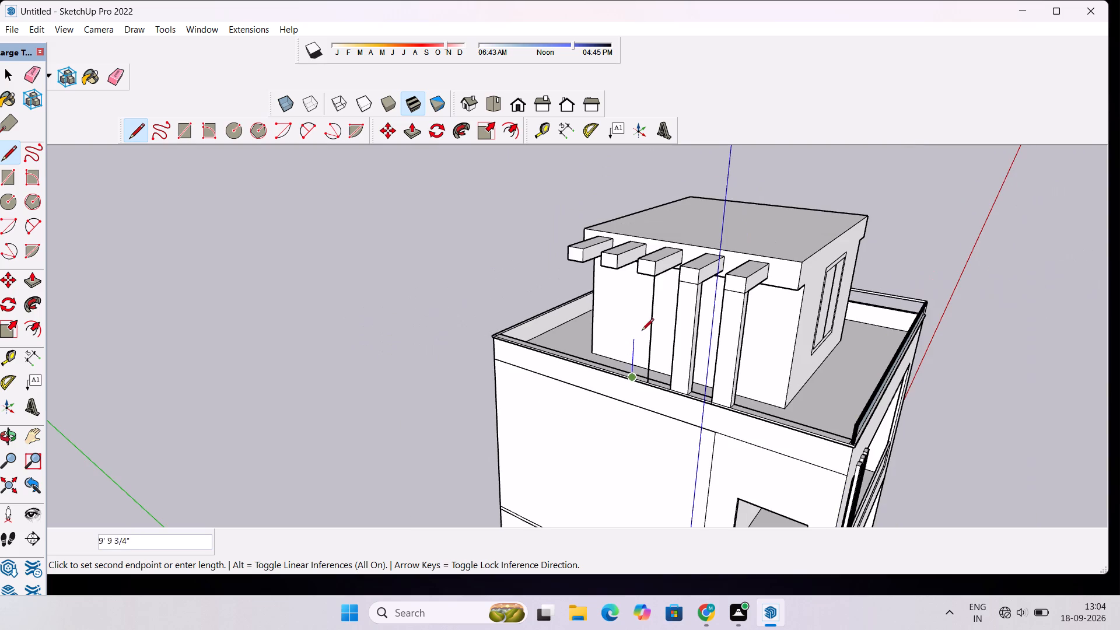
scroll(639, 272, up, 8)
click(639, 272)
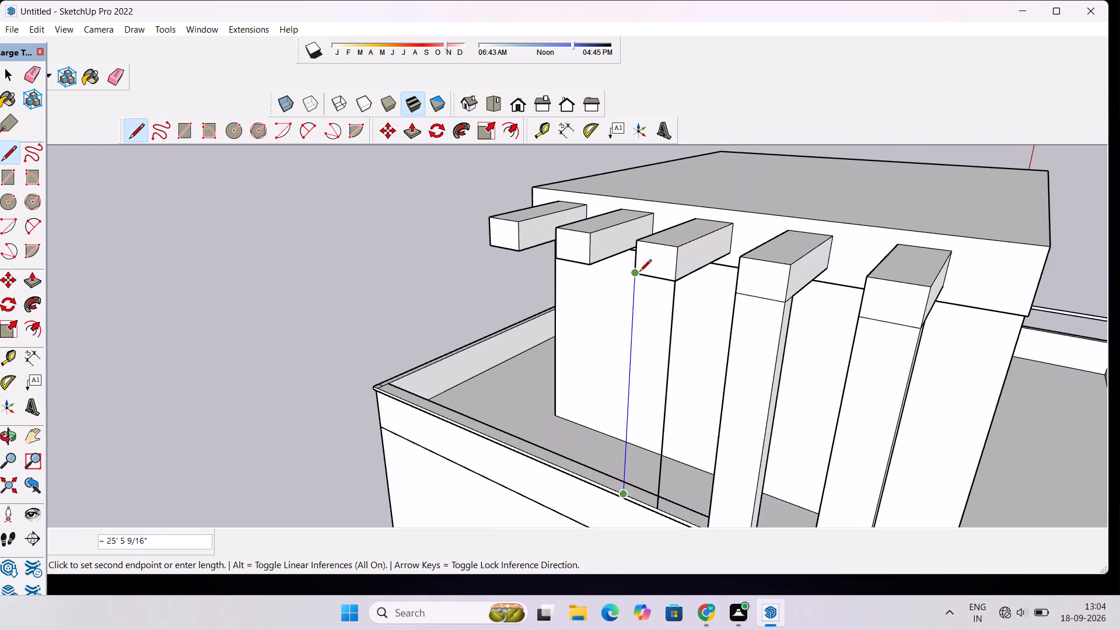
Push/Pull the post face under the third beam inward across the left parapet to its inner edge.
key(o)
drag(677, 338, 517, 304)
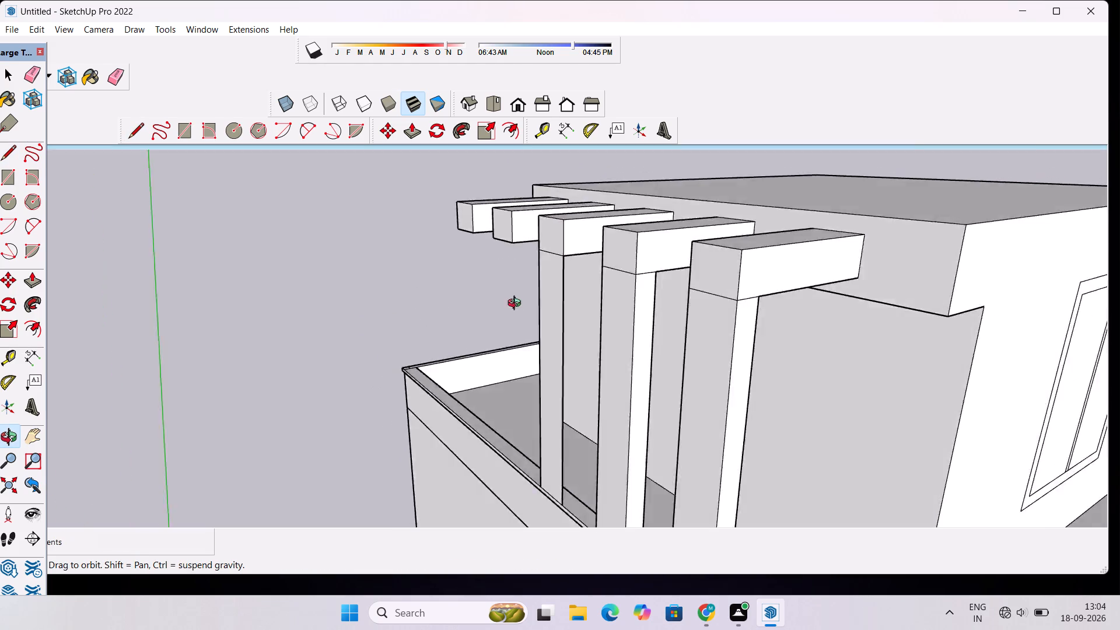
drag(517, 304, 466, 295)
scroll(466, 299, down, 4)
drag(473, 346, 411, 379)
scroll(398, 377, up, 8)
shift+drag(430, 363, 430, 373)
shift+drag(491, 405, 465, 326)
scroll(465, 326, down, 3)
drag(471, 341, 462, 359)
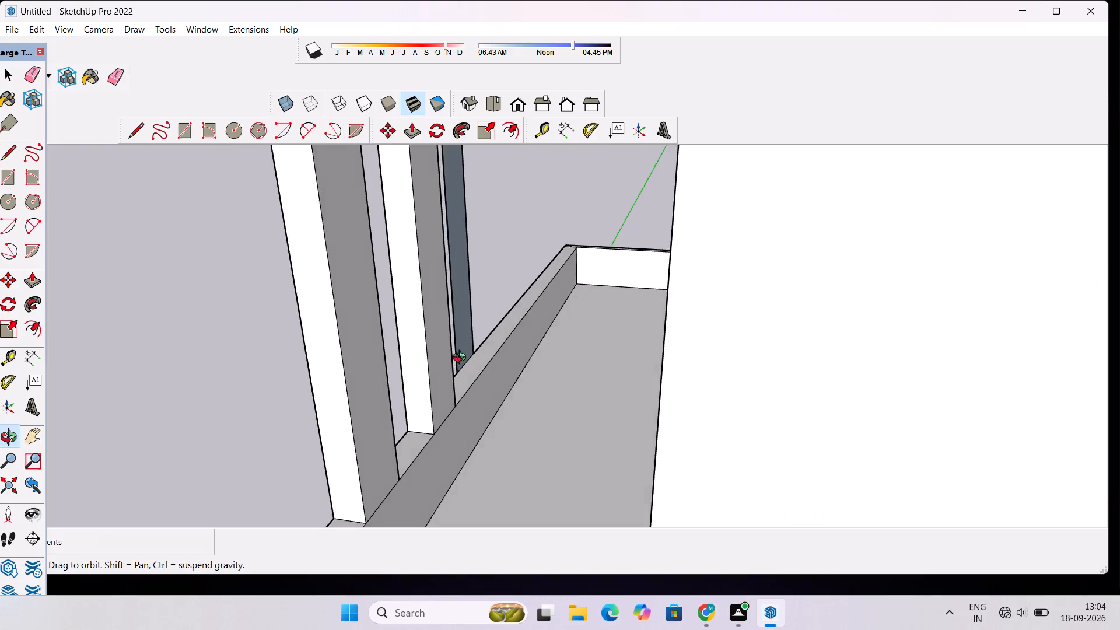
drag(462, 359, 451, 371)
scroll(451, 371, up, 1)
key(p)
click(451, 351)
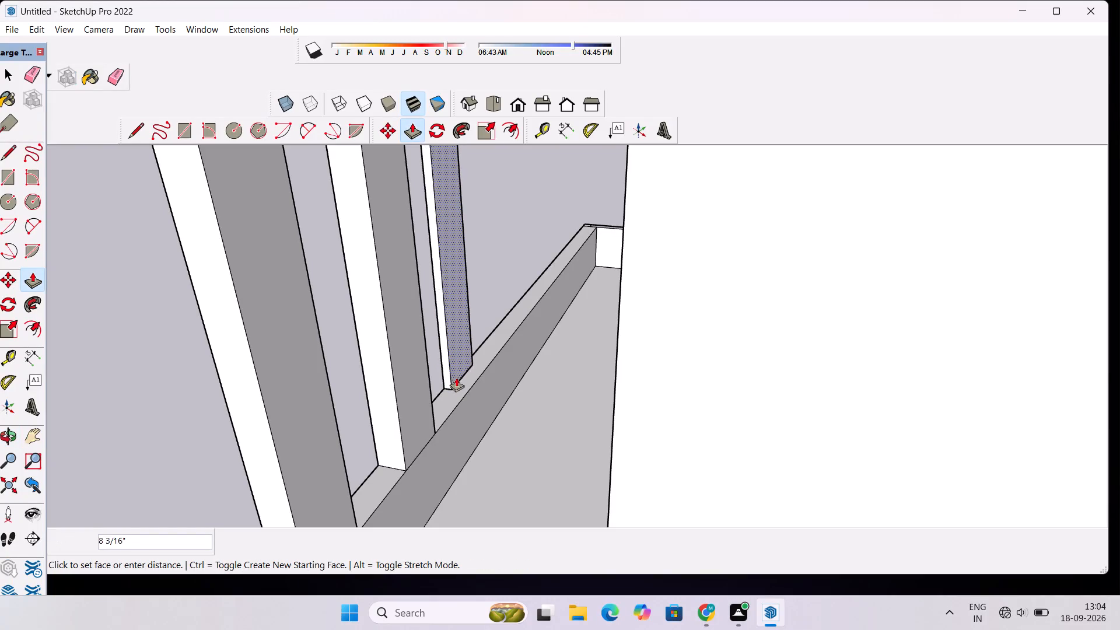
click(464, 400)
Draw vertical lines about 25' 6" long from the fourth beam's lower outer corners to the left parapet, closing a post face about 4' 3" wide.
scroll(494, 391, down, 11)
key(o)
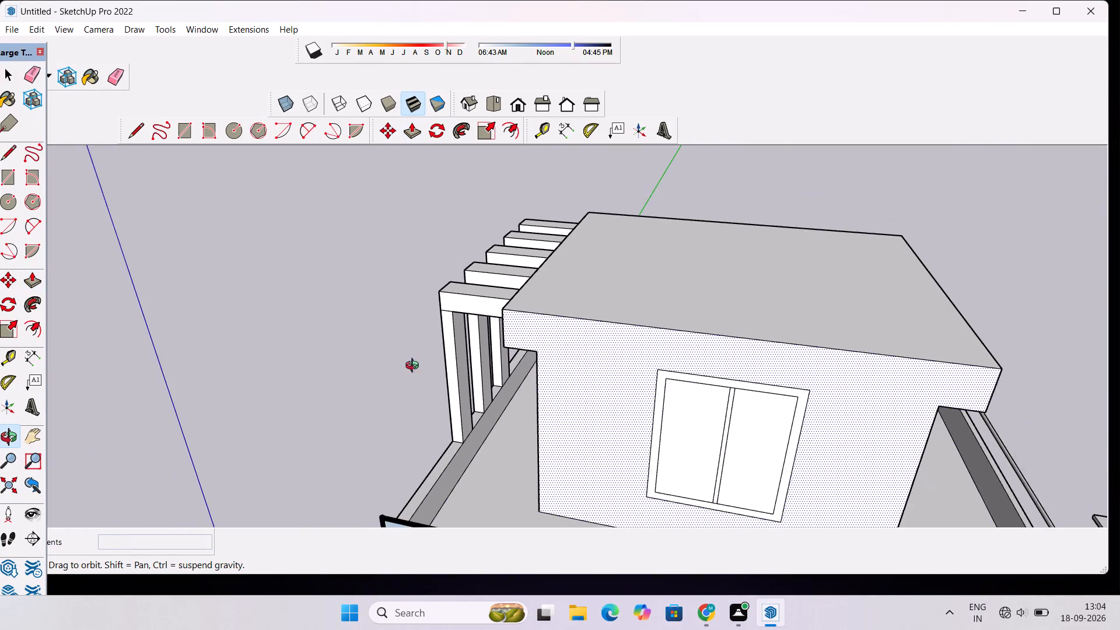
drag(381, 363, 593, 354)
scroll(435, 296, up, 4)
shift+drag(464, 298, 477, 351)
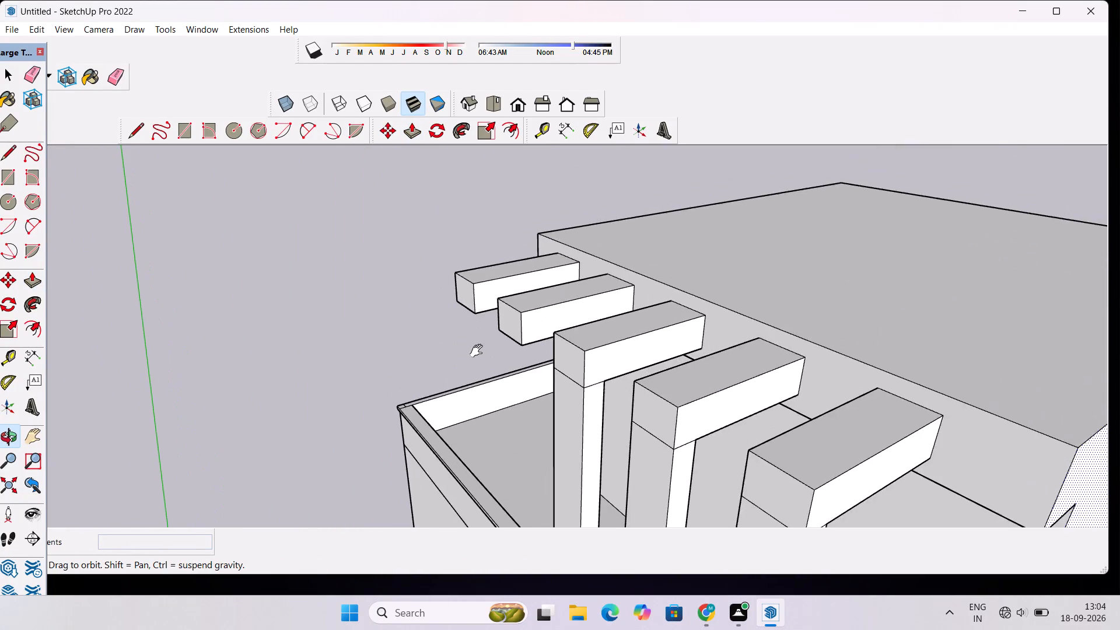
scroll(498, 342, up, 4)
shift+scroll(483, 300, down, 6)
shift+drag(541, 339, 589, 301)
scroll(553, 290, up, 3)
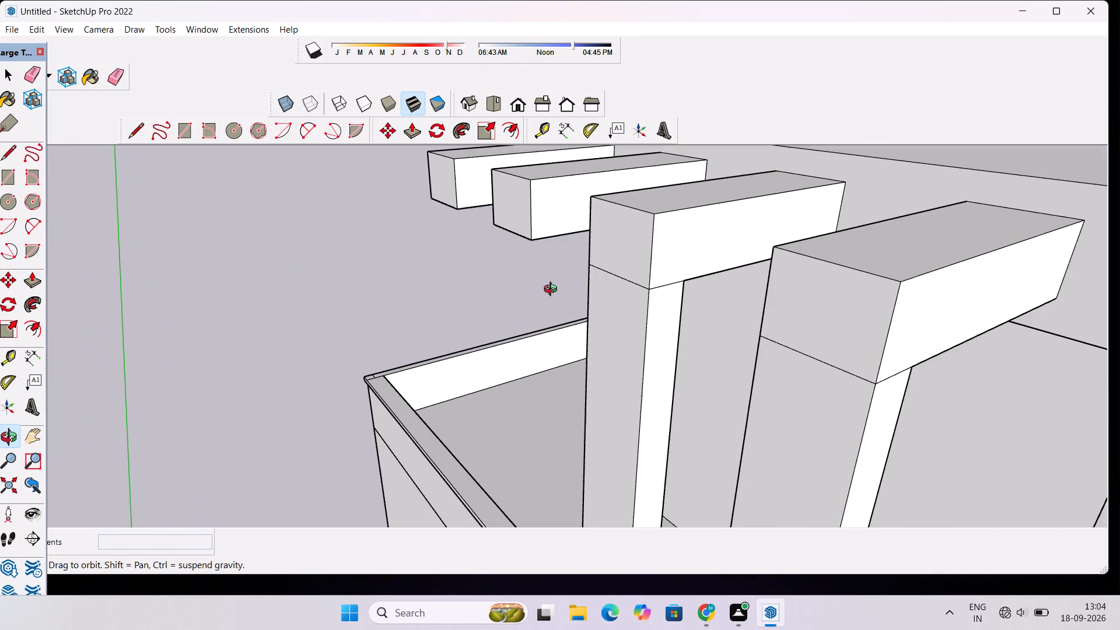
shift+drag(555, 299, 554, 277)
shift+scroll(554, 277, down, 4)
drag(559, 303, 575, 310)
shift+drag(573, 306, 552, 282)
shift+scroll(541, 282, down, 4)
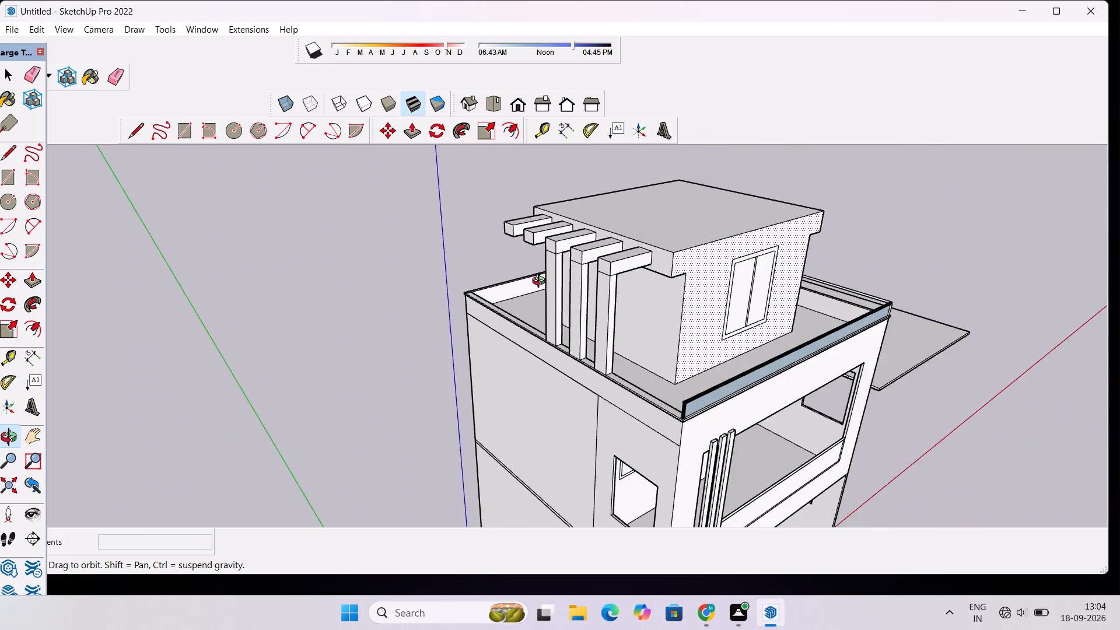
drag(529, 288, 572, 303)
scroll(530, 227, up, 7)
shift+drag(558, 281, 556, 266)
scroll(556, 266, up, 2)
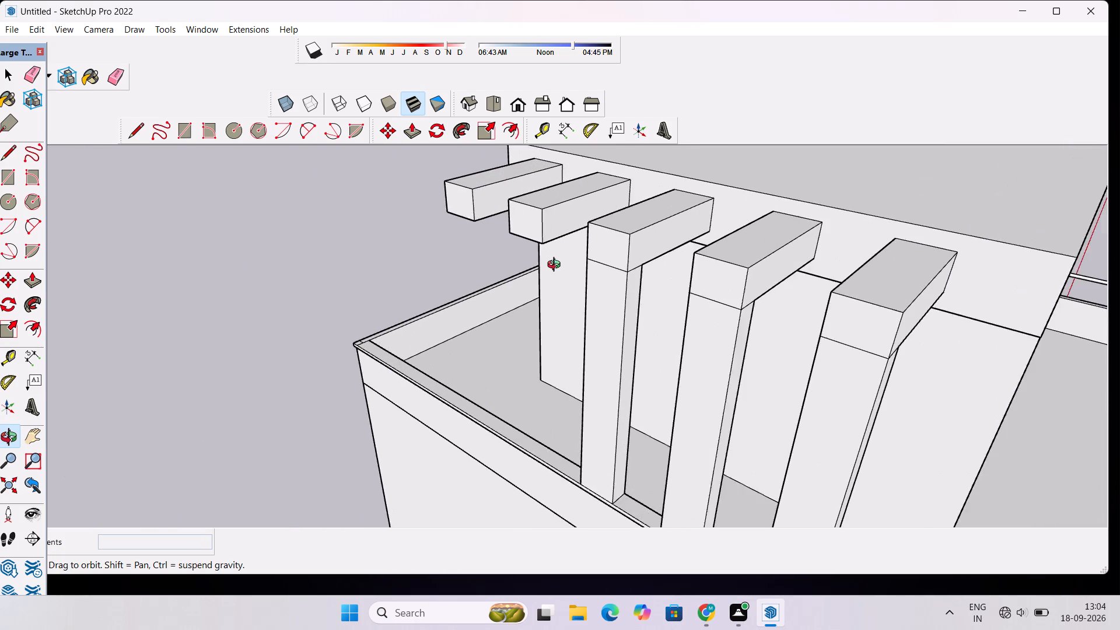
key(l)
scroll(556, 266, up, 1)
click(538, 240)
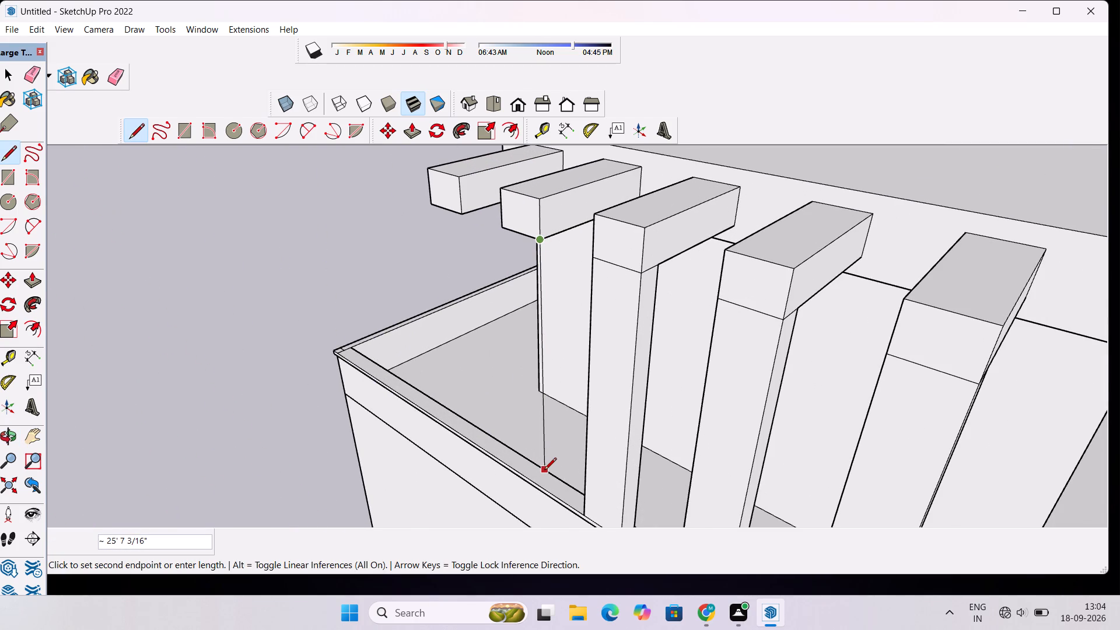
scroll(541, 489, up, 1)
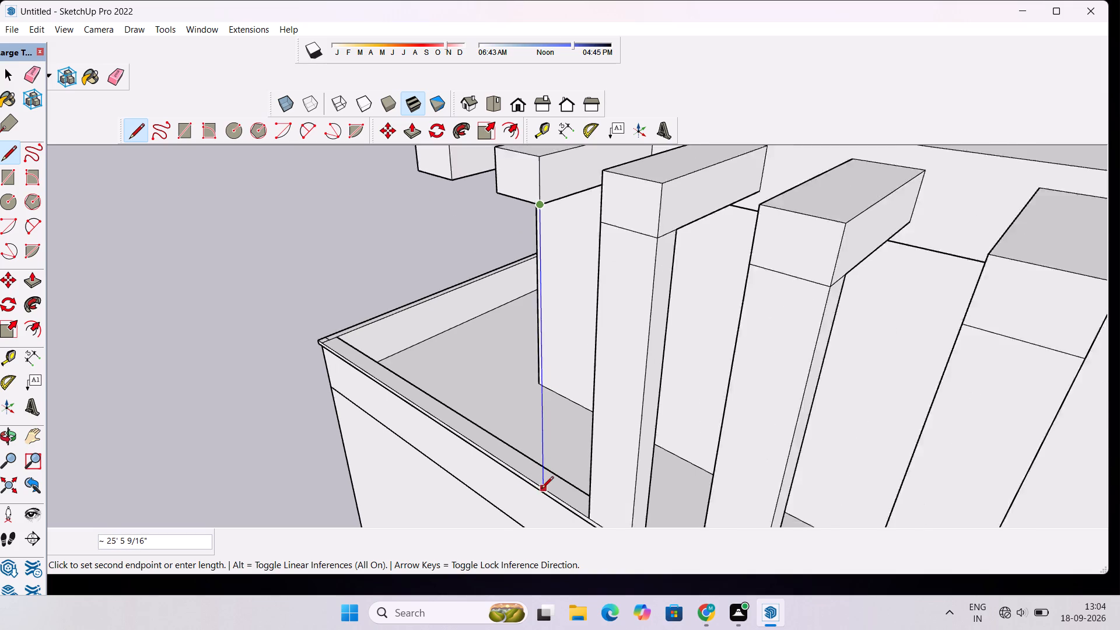
scroll(541, 489, up, 3)
click(542, 489)
scroll(543, 488, down, 7)
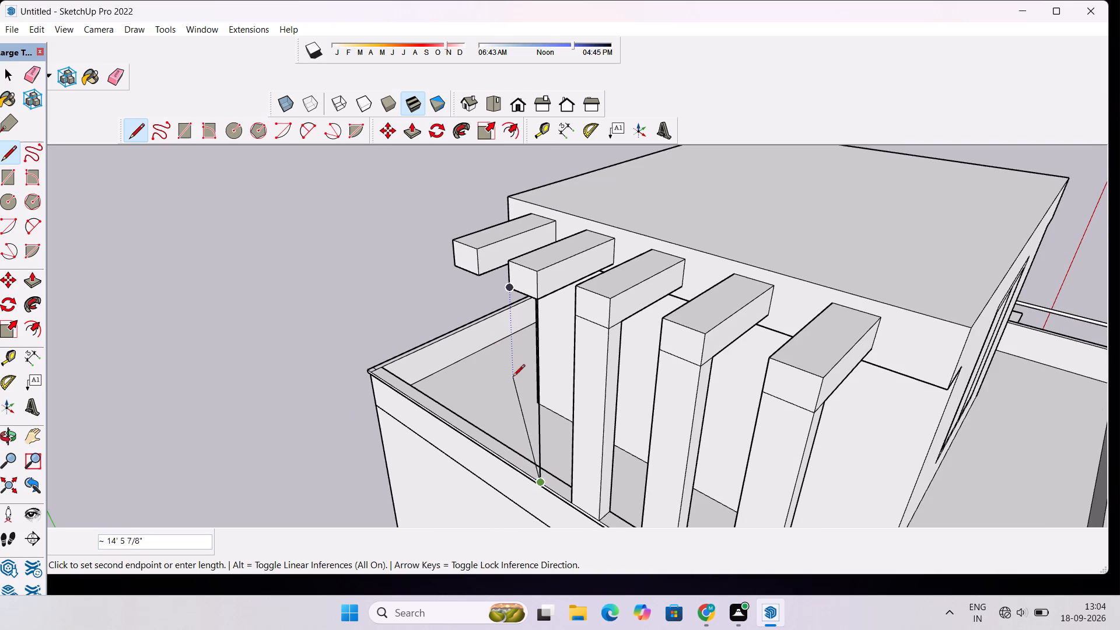
scroll(512, 467, up, 4)
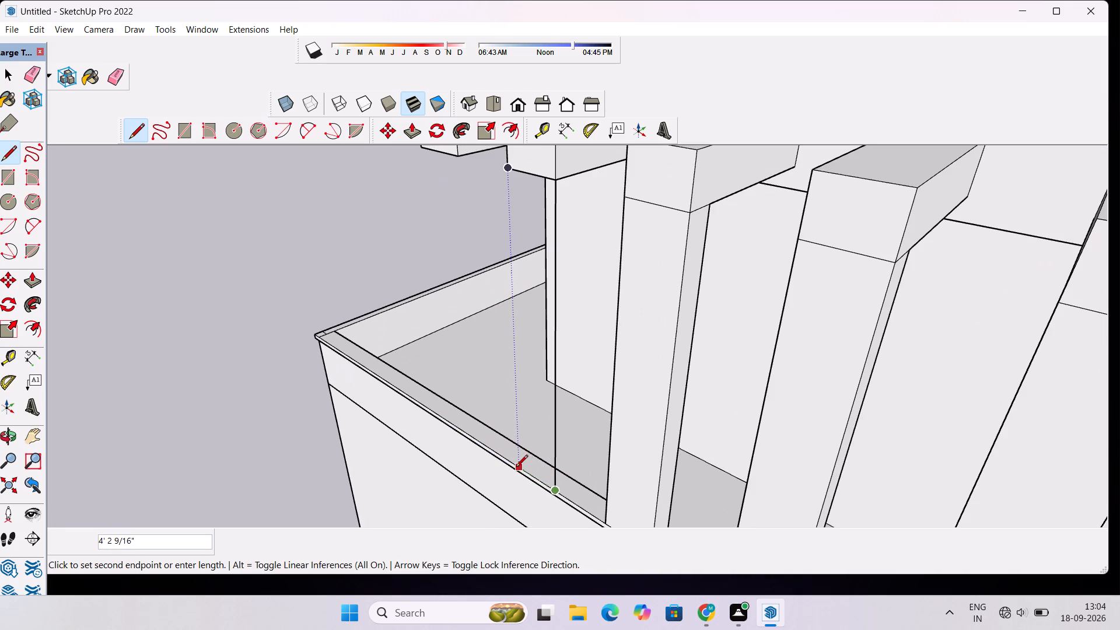
click(520, 469)
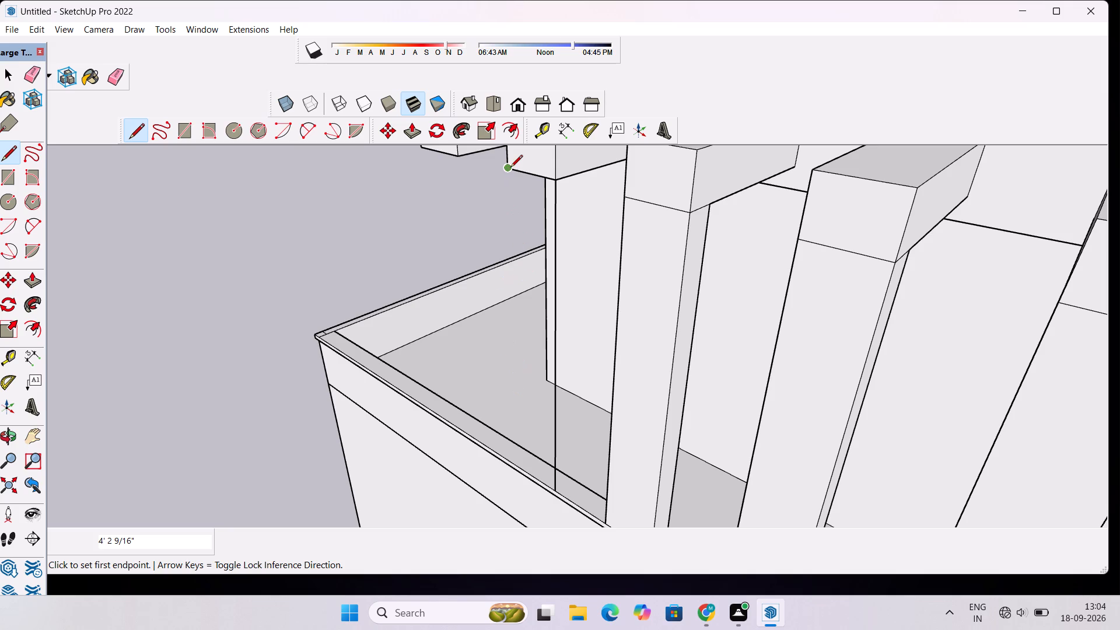
click(507, 169)
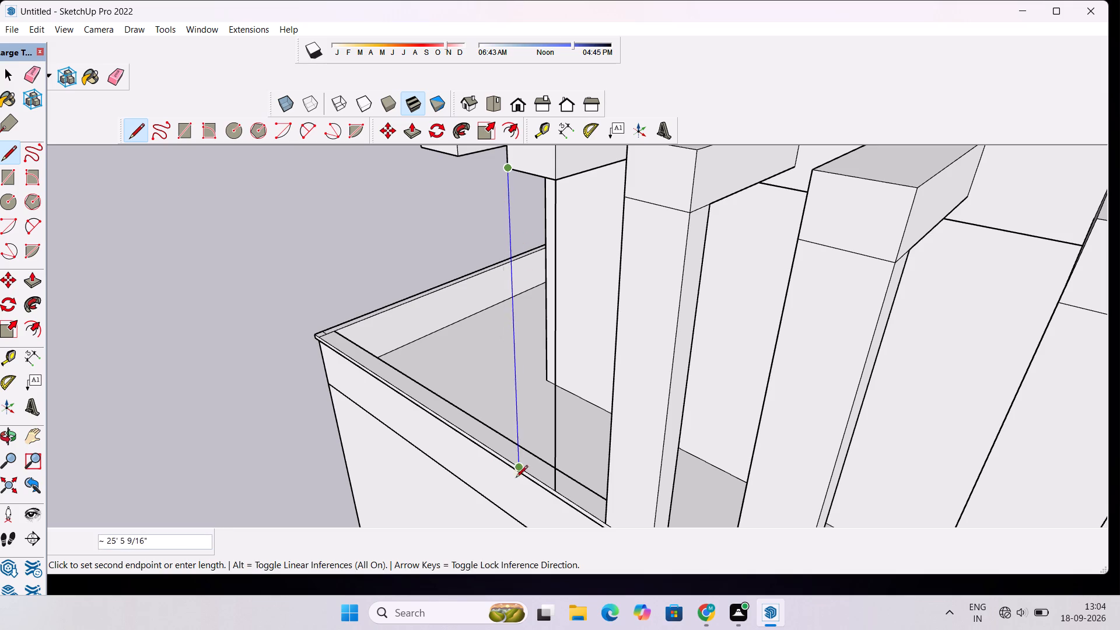
scroll(526, 474, up, 4)
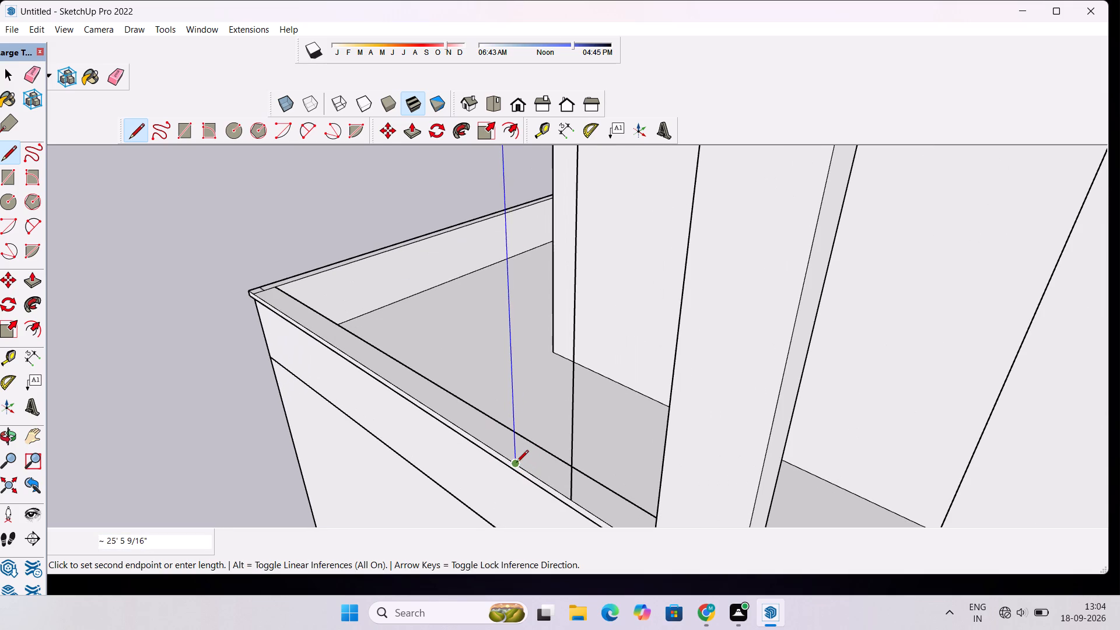
click(516, 463)
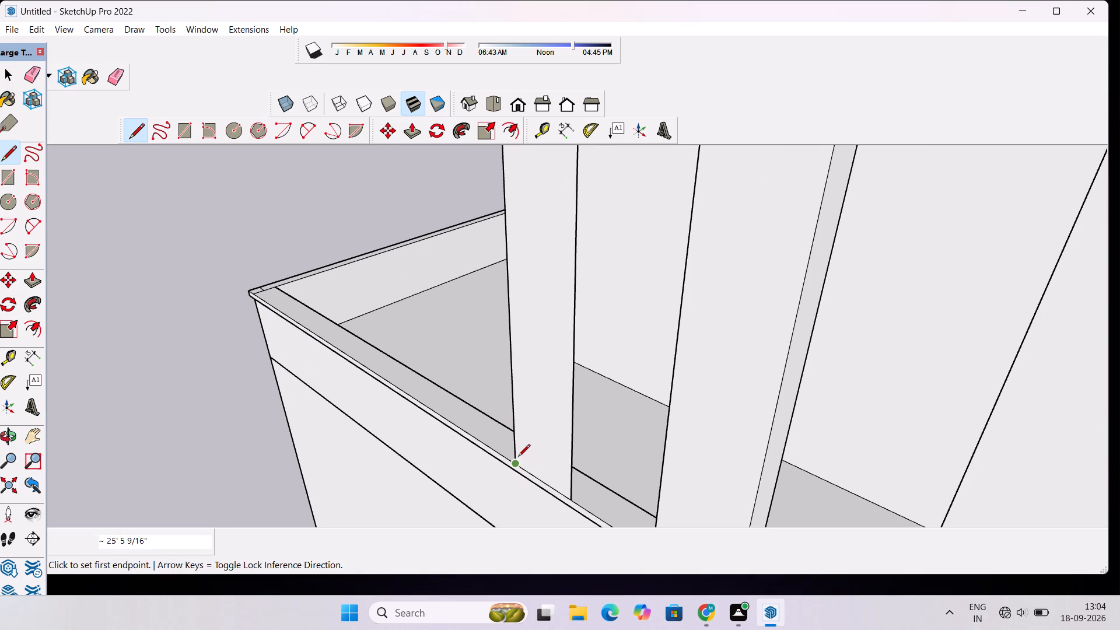
Push/Pull the post face under the fourth beam inward about 2' across the left parapet.
key(o)
scroll(518, 457, down, 5)
drag(633, 461, 528, 443)
scroll(502, 437, down, 6)
drag(607, 444, 570, 453)
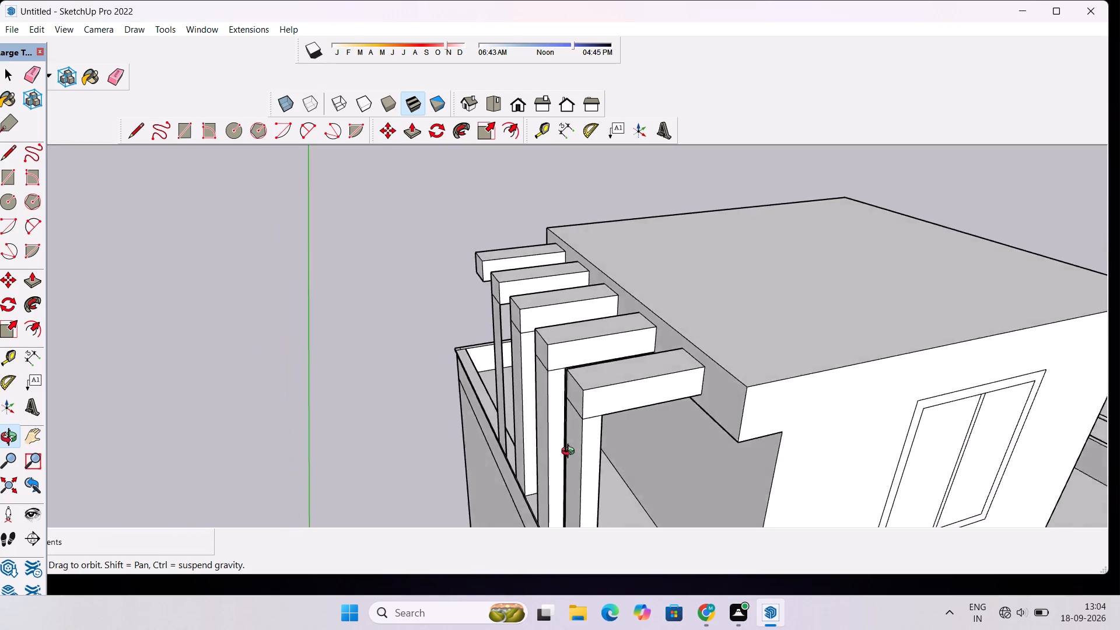
drag(570, 453, 435, 433)
click(526, 477)
shift+drag(533, 494, 572, 405)
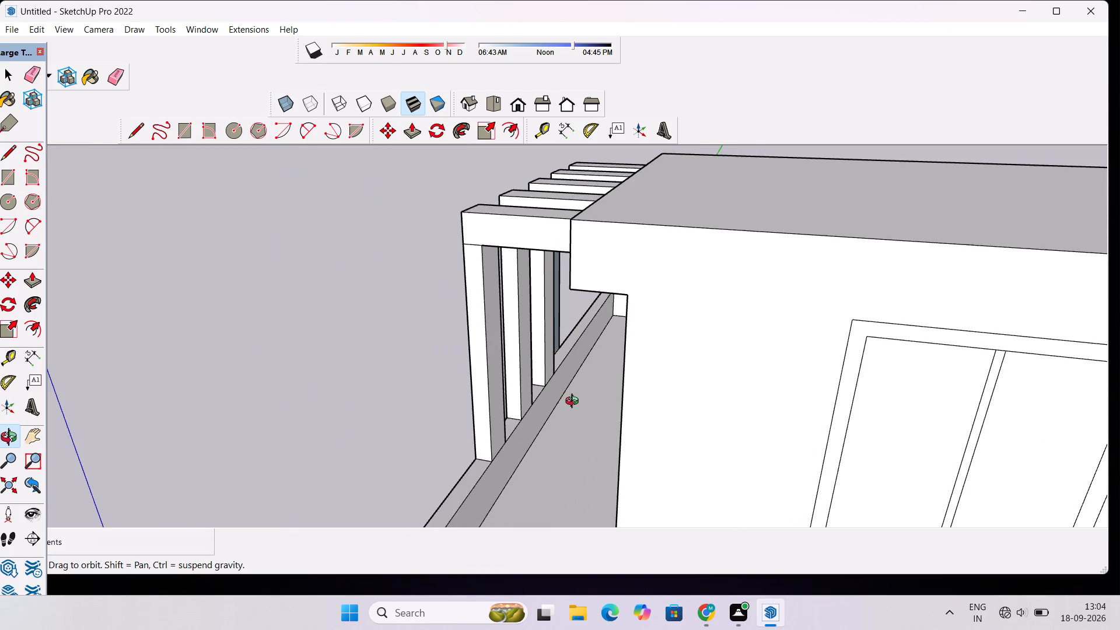
scroll(575, 402, down, 3)
scroll(564, 361, up, 9)
drag(597, 371, 589, 379)
scroll(568, 374, up, 3)
drag(559, 388, 542, 397)
key(p)
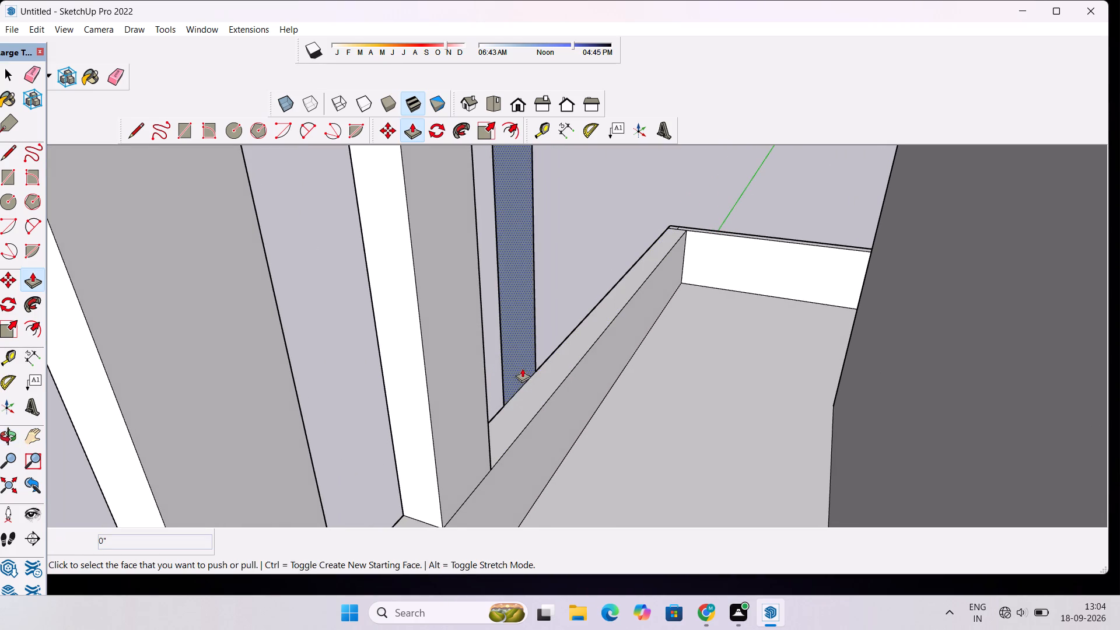
click(519, 368)
click(529, 416)
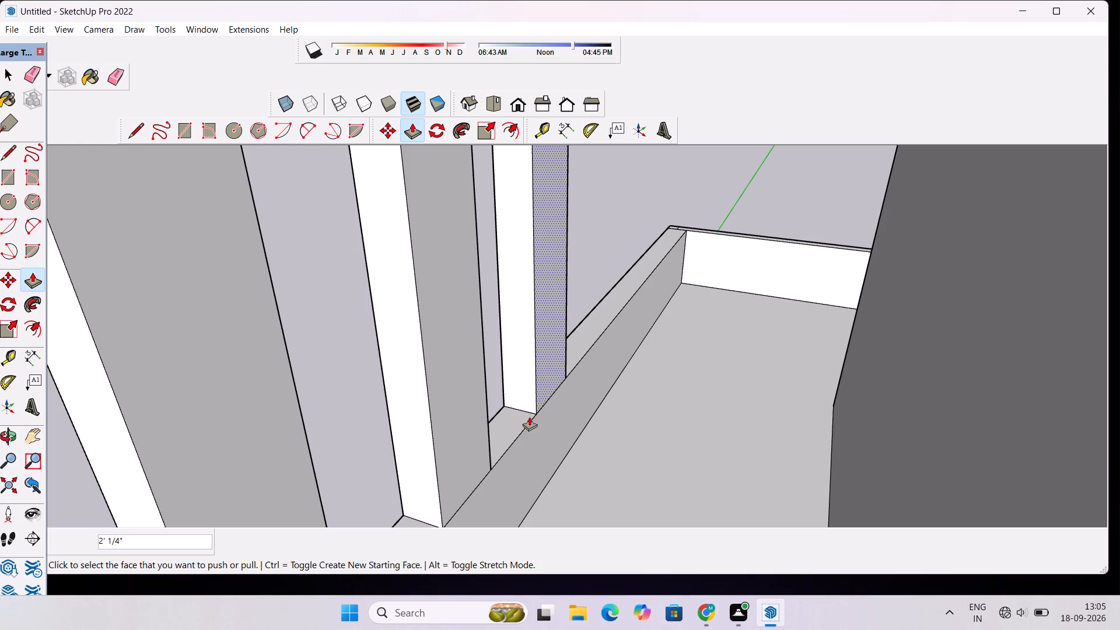
Examine the four posts and the remaining unsupported beam from the front, the left side and the rear corner.
key(o)
scroll(529, 416, down, 20)
scroll(529, 416, down, 15)
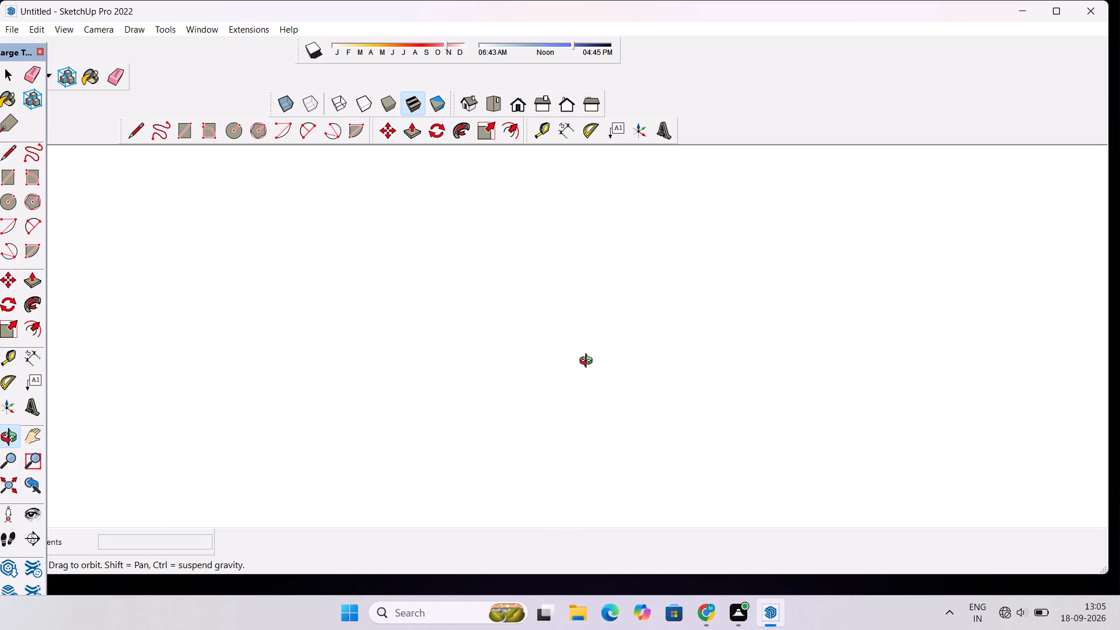
scroll(589, 362, down, 20)
scroll(589, 362, down, 7)
drag(425, 385, 589, 359)
scroll(604, 355, down, 7)
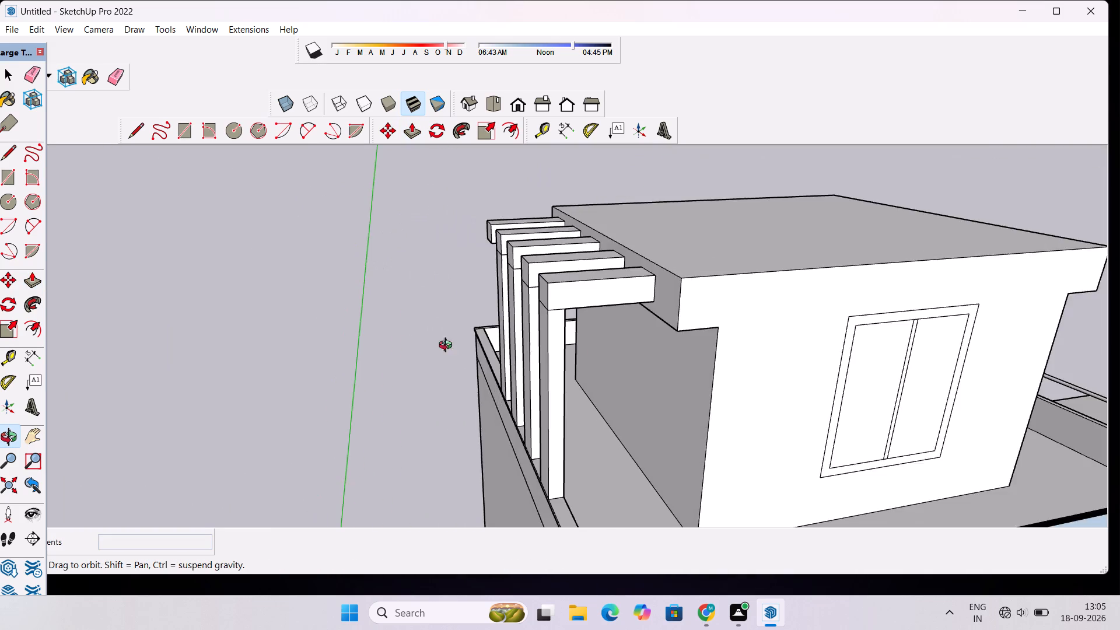
drag(411, 346, 577, 324)
scroll(464, 262, up, 10)
scroll(472, 278, down, 10)
drag(489, 327, 517, 350)
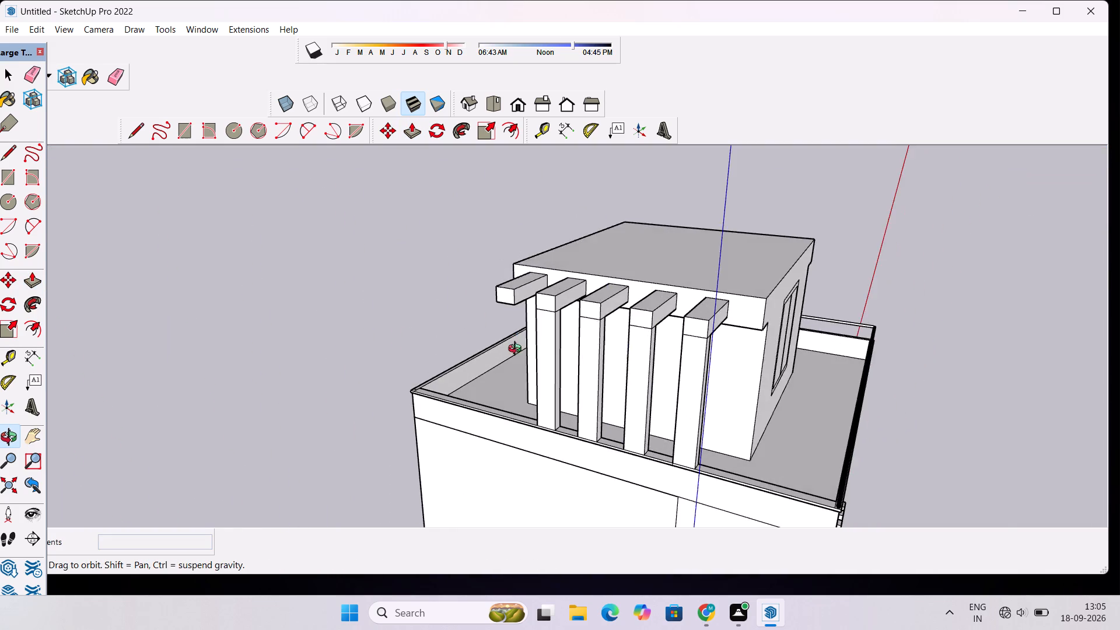
scroll(523, 341, up, 2)
shift+drag(526, 334, 453, 285)
scroll(431, 278, down, 4)
drag(320, 299, 420, 328)
scroll(414, 253, up, 5)
drag(428, 284, 443, 292)
scroll(444, 292, down, 6)
shift+drag(505, 273, 490, 251)
scroll(470, 264, up, 4)
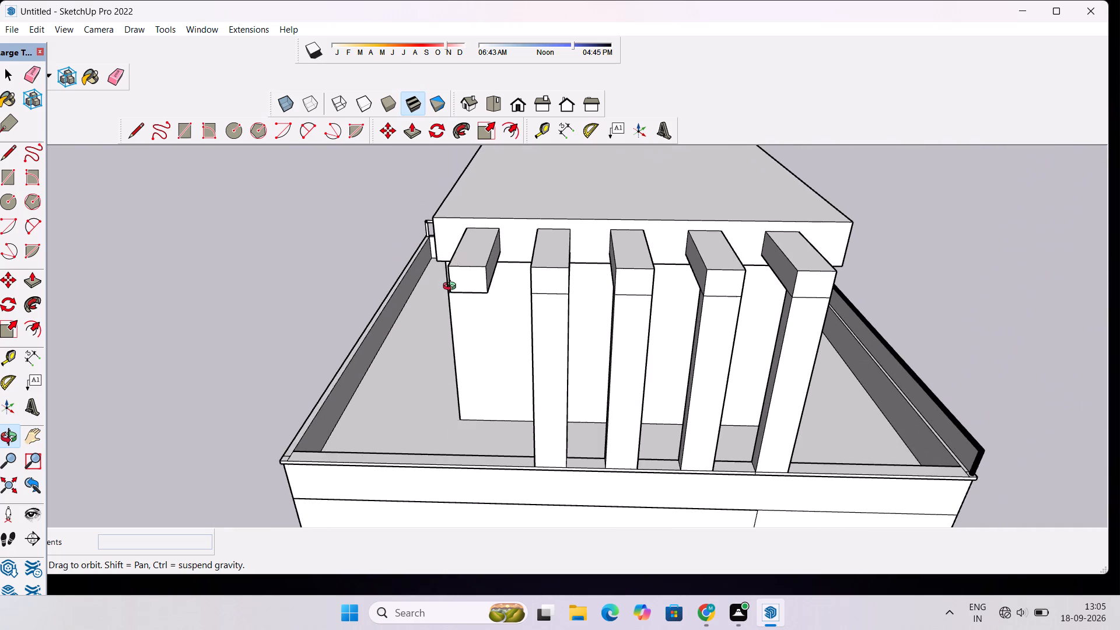
drag(452, 289, 510, 301)
scroll(527, 288, up, 3)
drag(509, 335, 489, 285)
scroll(489, 285, down, 4)
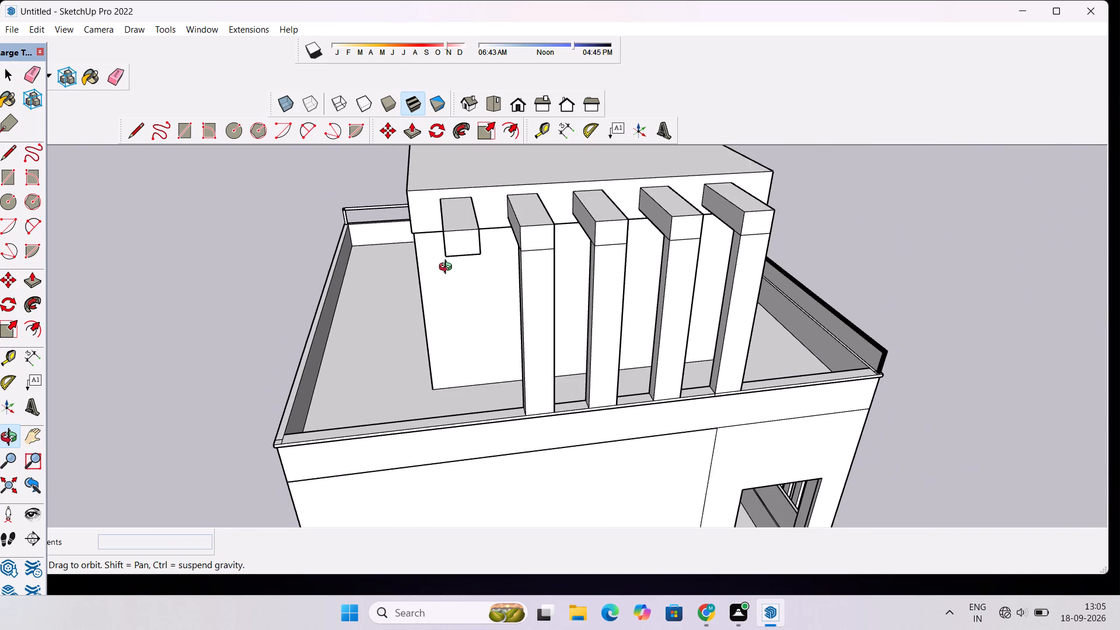
drag(436, 264, 487, 239)
shift+drag(525, 288, 510, 362)
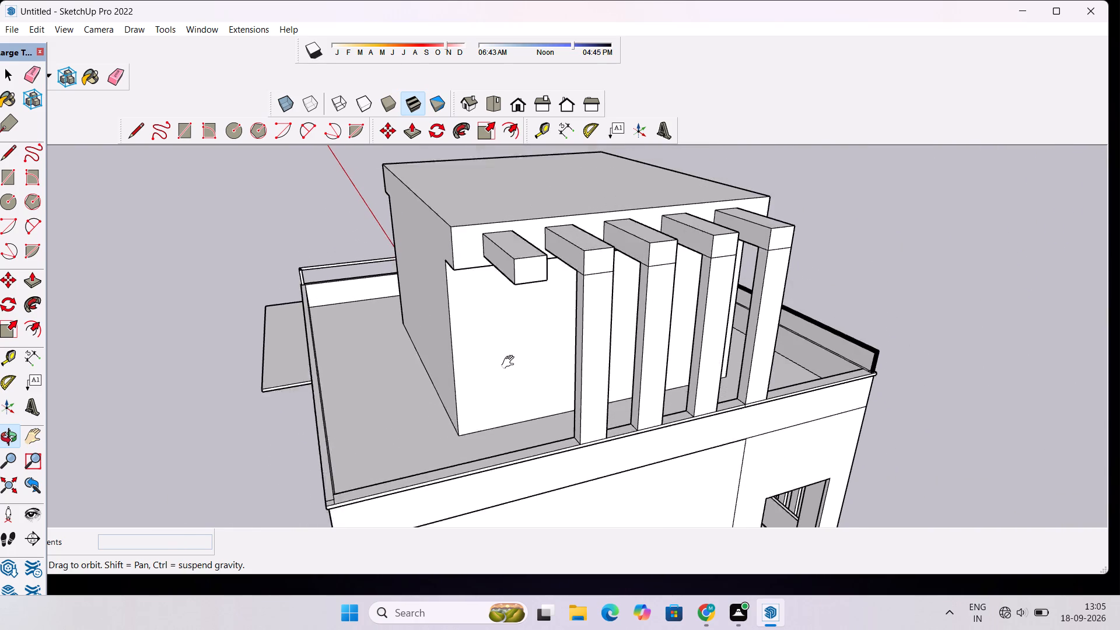
shift+drag(510, 362, 510, 364)
scroll(524, 309, up, 4)
drag(554, 327, 537, 324)
scroll(530, 317, down, 5)
shift+drag(510, 377, 513, 311)
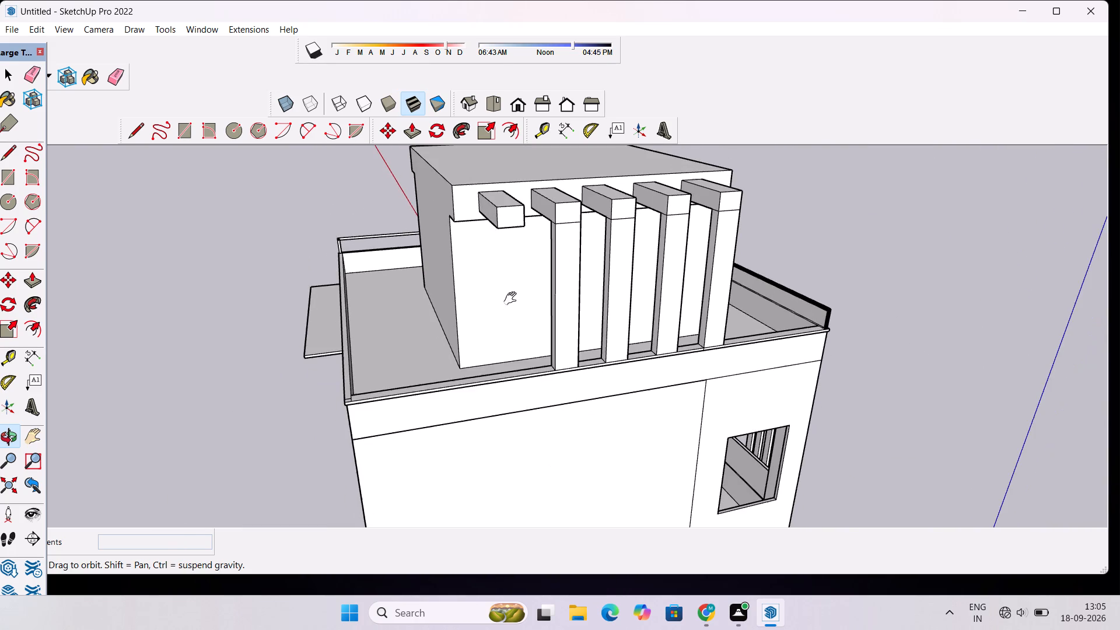
drag(527, 248, 524, 264)
scroll(523, 264, up, 3)
Draw vertical lines about 25' 6" long from the fifth beam's lower outer corners to the left parapet, closing a post face about 4' 3" wide.
key(l)
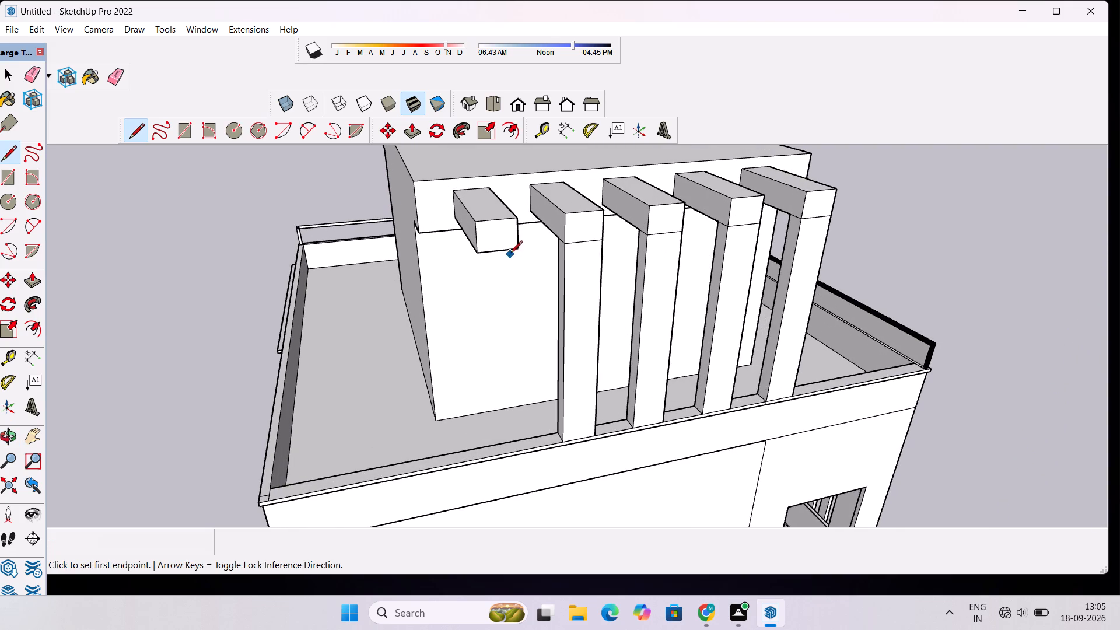
click(516, 249)
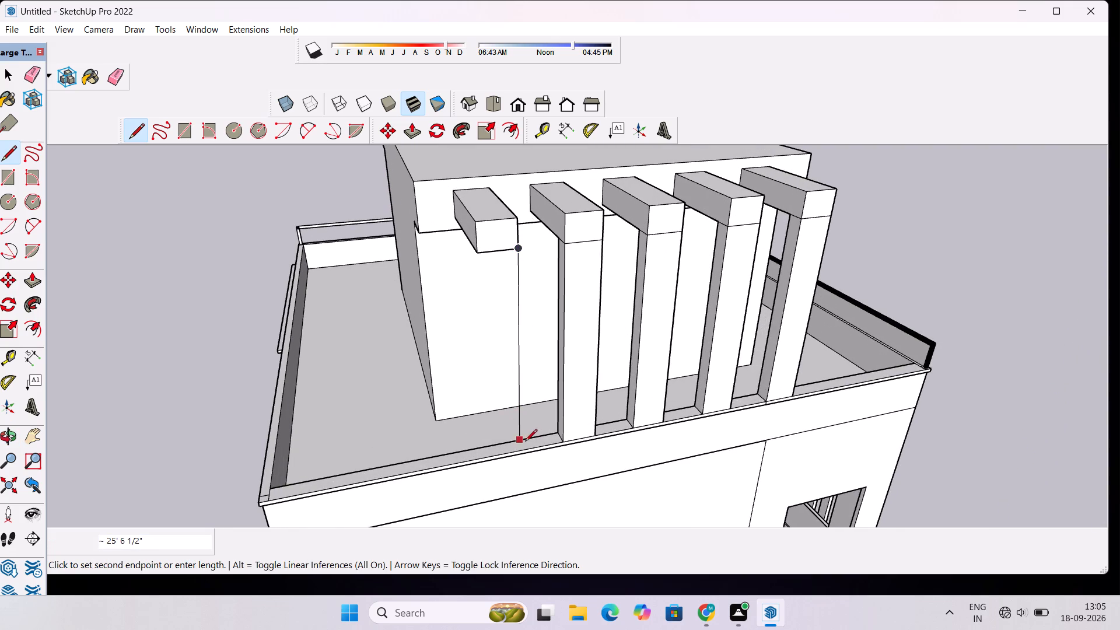
click(530, 448)
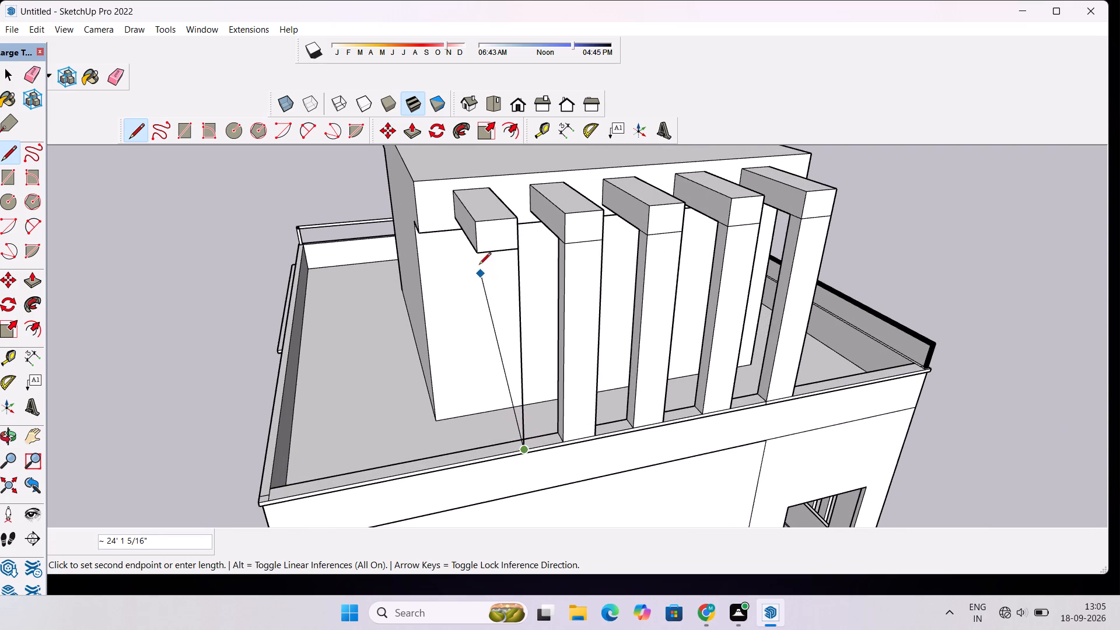
click(488, 459)
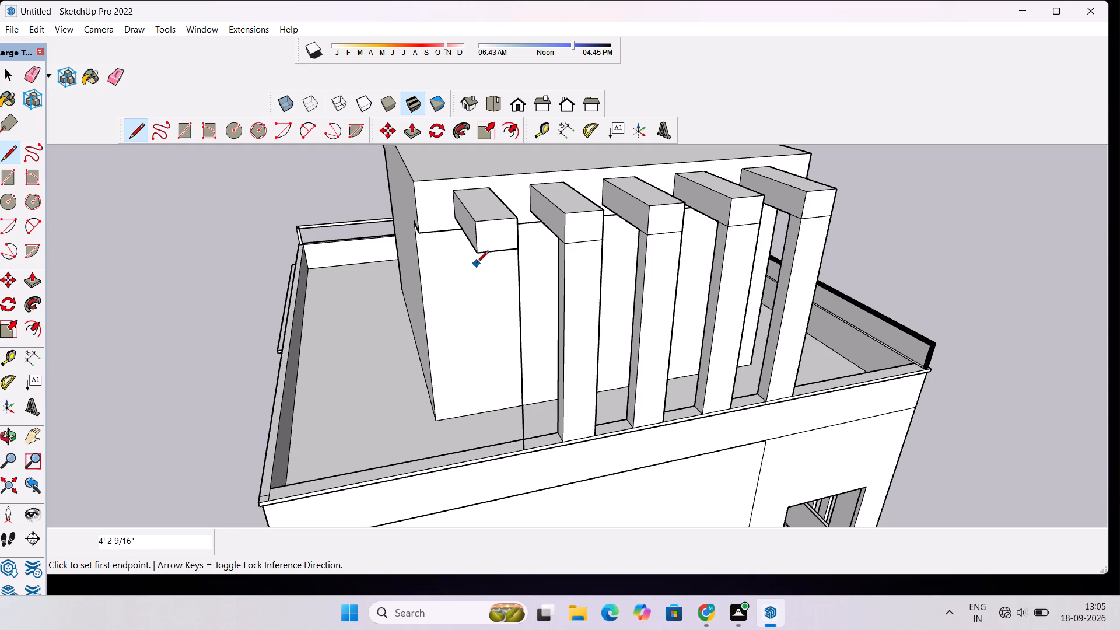
click(476, 254)
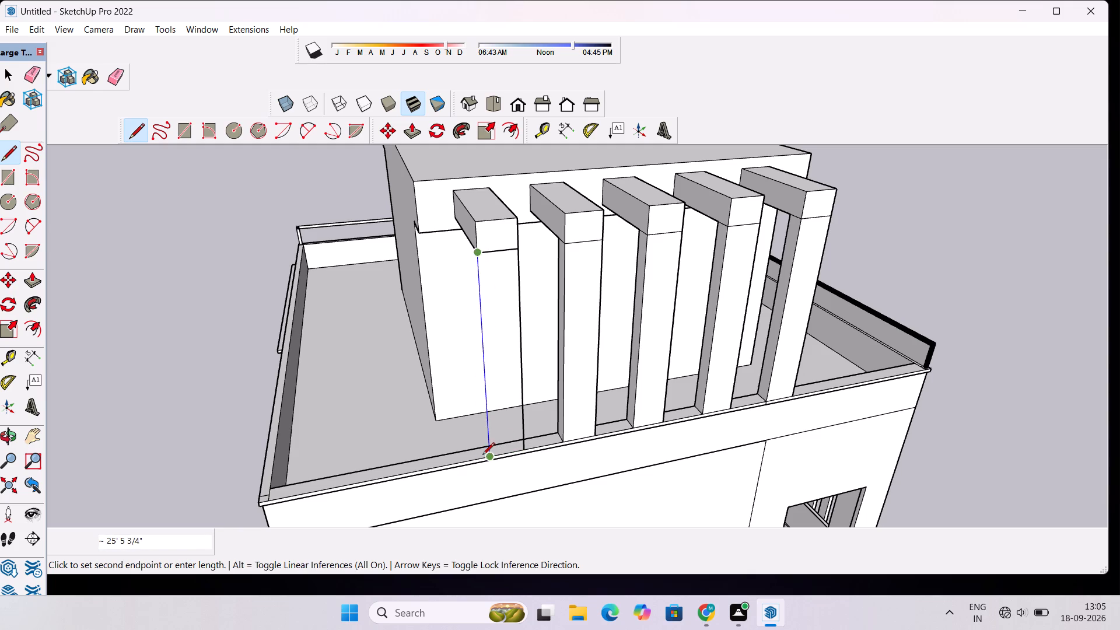
click(490, 460)
key(space)
Push/Pull the post face under the fifth beam inward across the left parapet to its inner edge.
key(o)
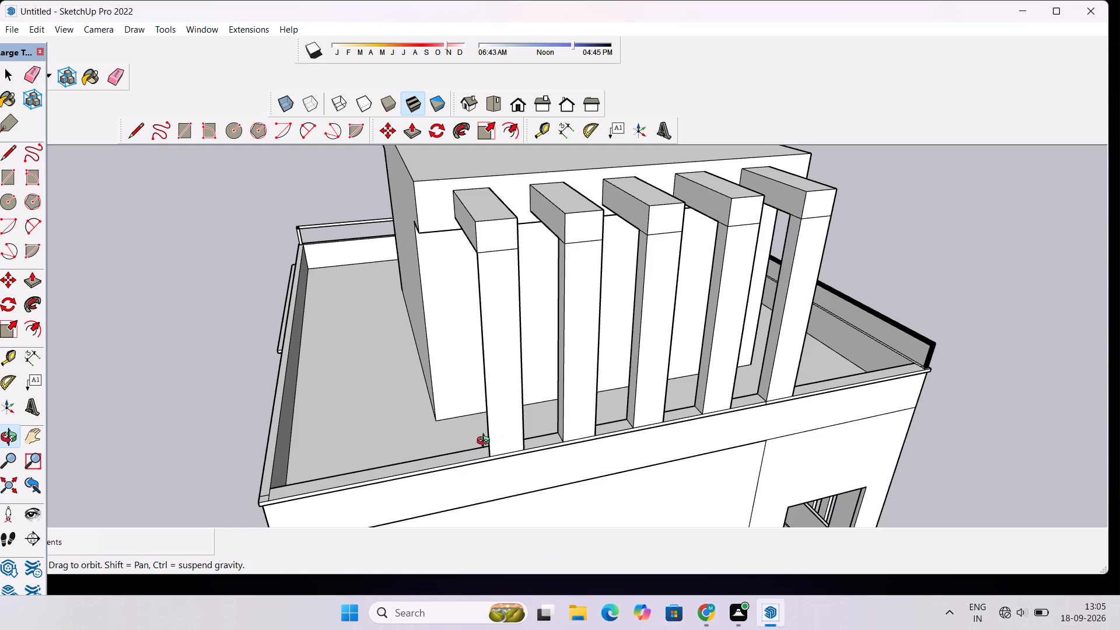
drag(610, 433, 206, 398)
drag(335, 402, 273, 432)
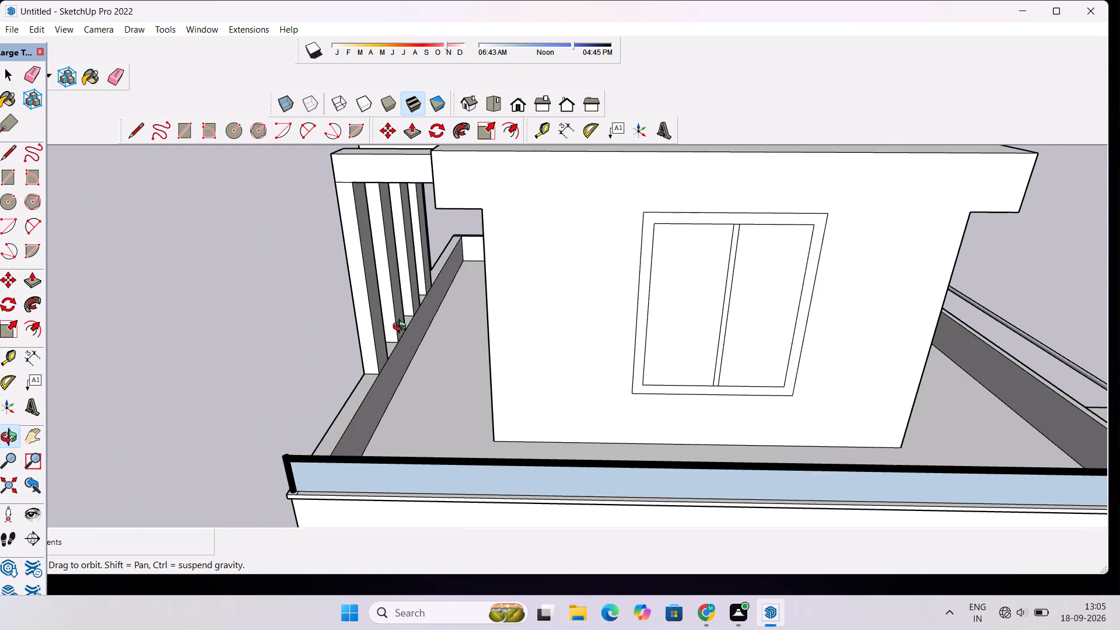
shift+drag(428, 316, 422, 428)
scroll(425, 429, up, 6)
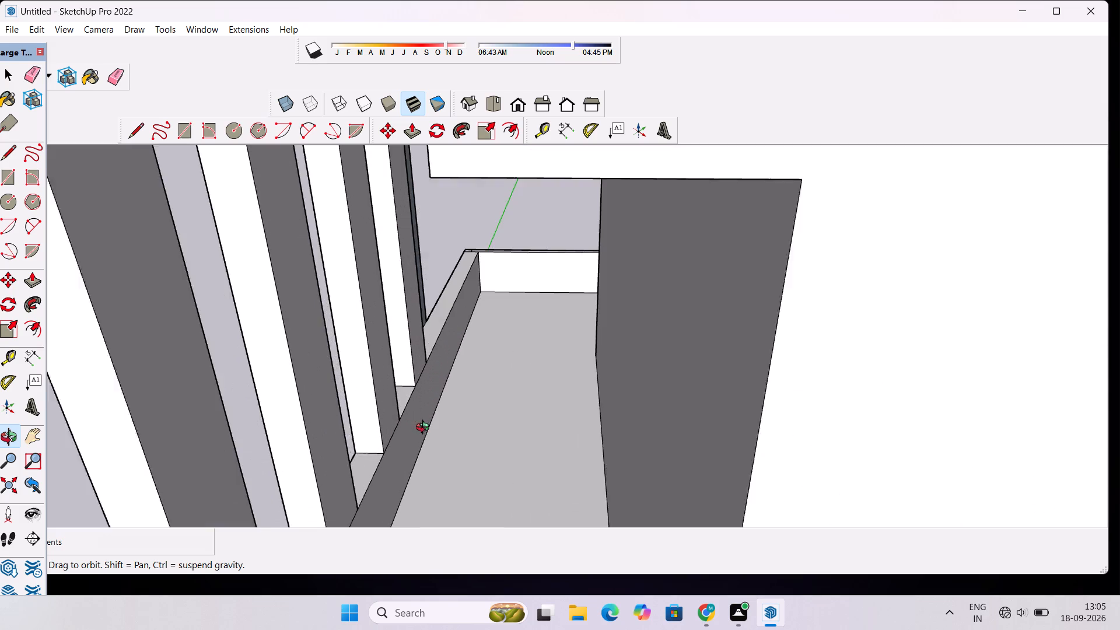
scroll(425, 429, up, 2)
scroll(436, 328, up, 4)
shift+drag(436, 330, 424, 353)
scroll(424, 353, up, 2)
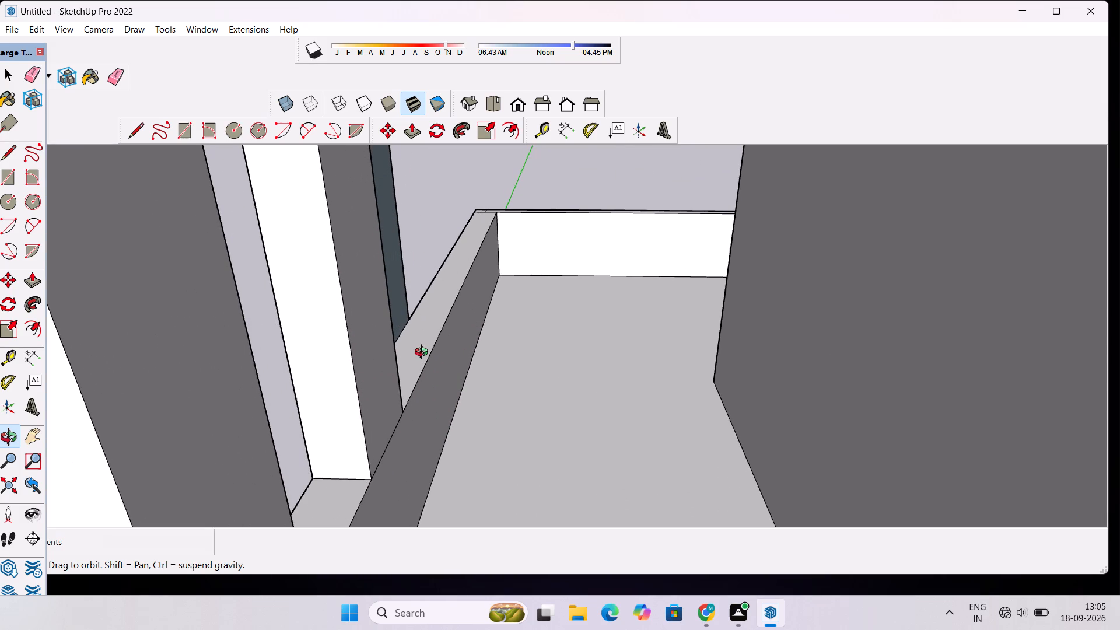
key(p)
click(396, 312)
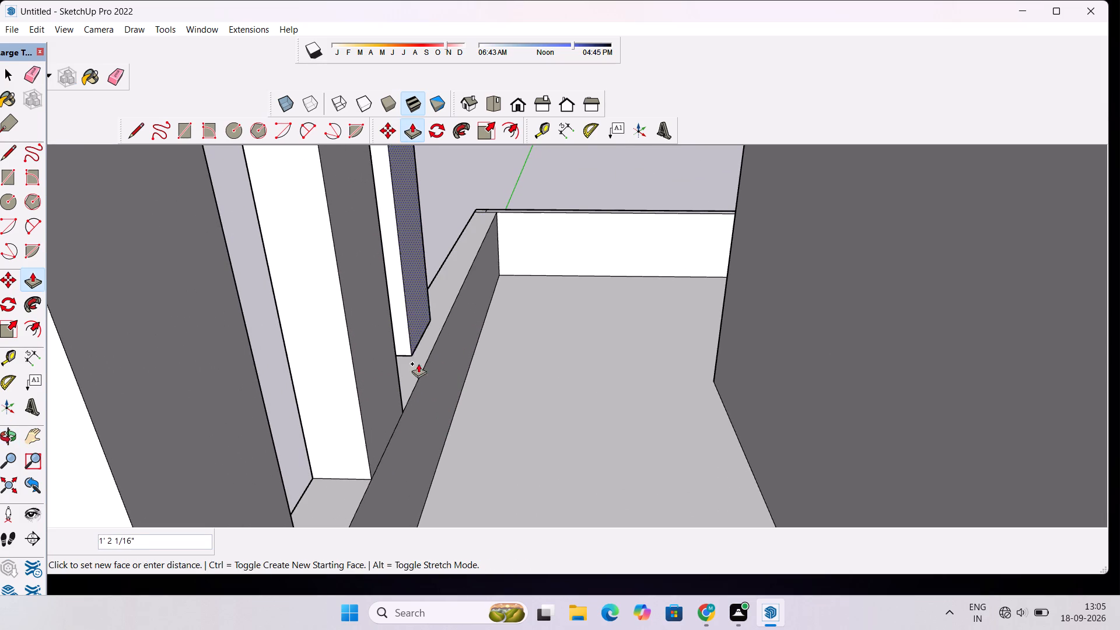
click(421, 378)
key(space)
Examine the row of five beams and posts along the left parapet from the left side and the front.
text(o)
scroll(459, 356, down, 6)
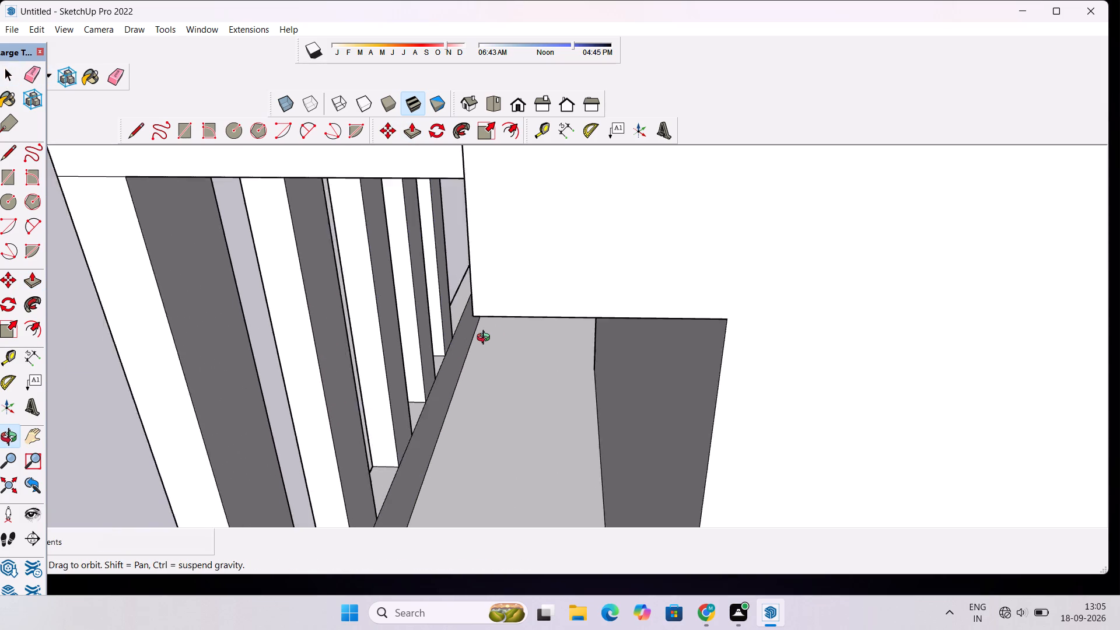
scroll(486, 339, down, 5)
scroll(497, 327, up, 1)
scroll(501, 321, down, 4)
scroll(501, 321, up, 1)
scroll(501, 321, down, 5)
drag(343, 352, 579, 341)
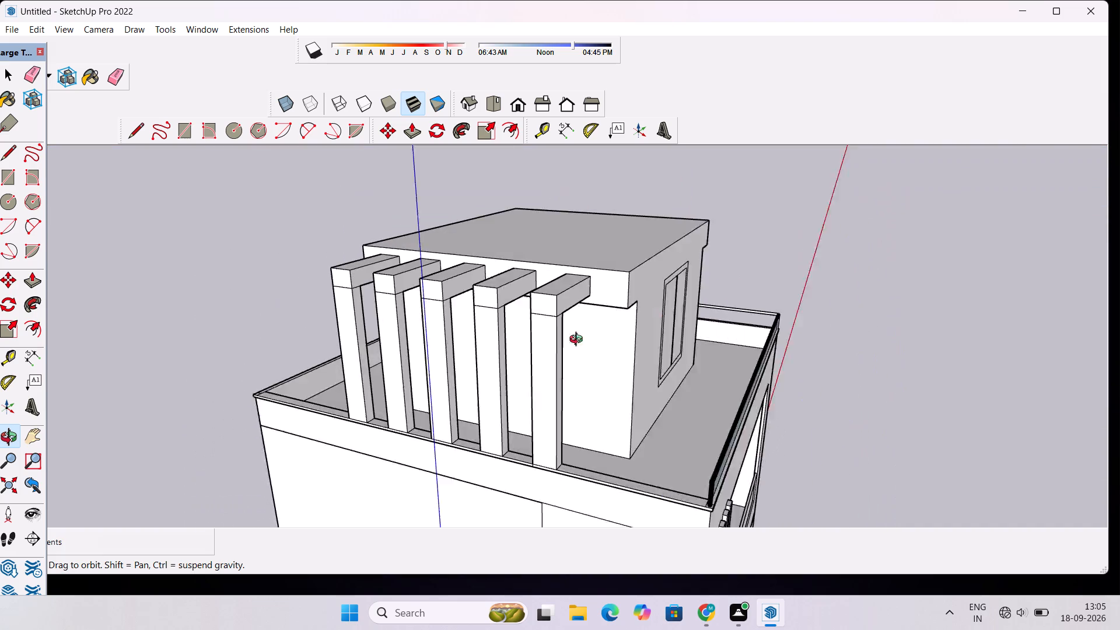
drag(579, 341, 570, 343)
scroll(527, 348, up, 2)
scroll(523, 344, down, 5)
drag(628, 335, 519, 334)
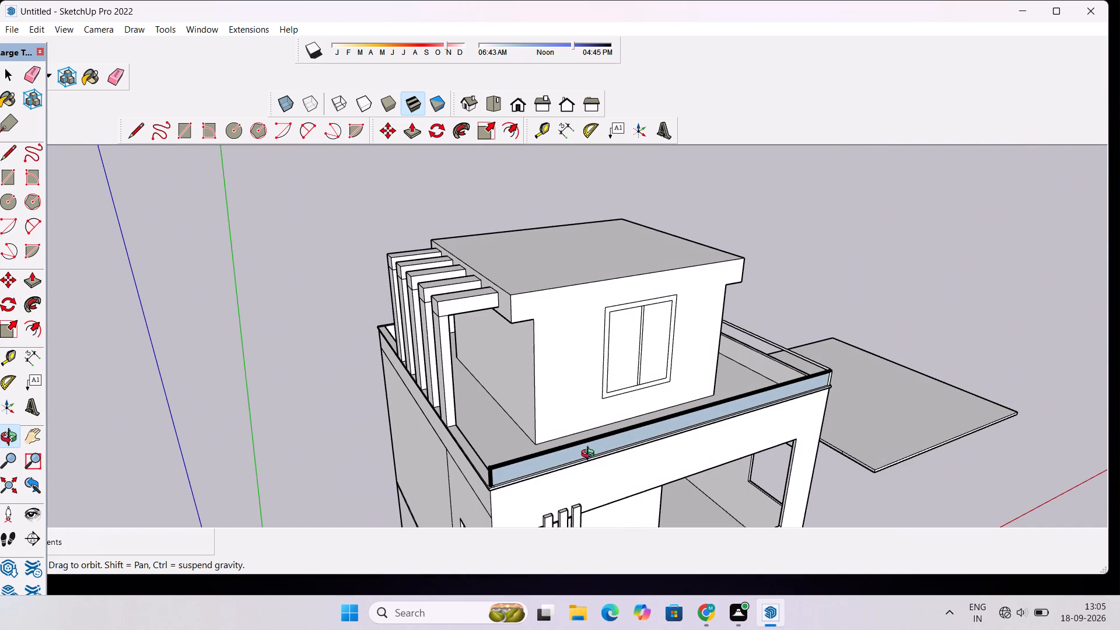
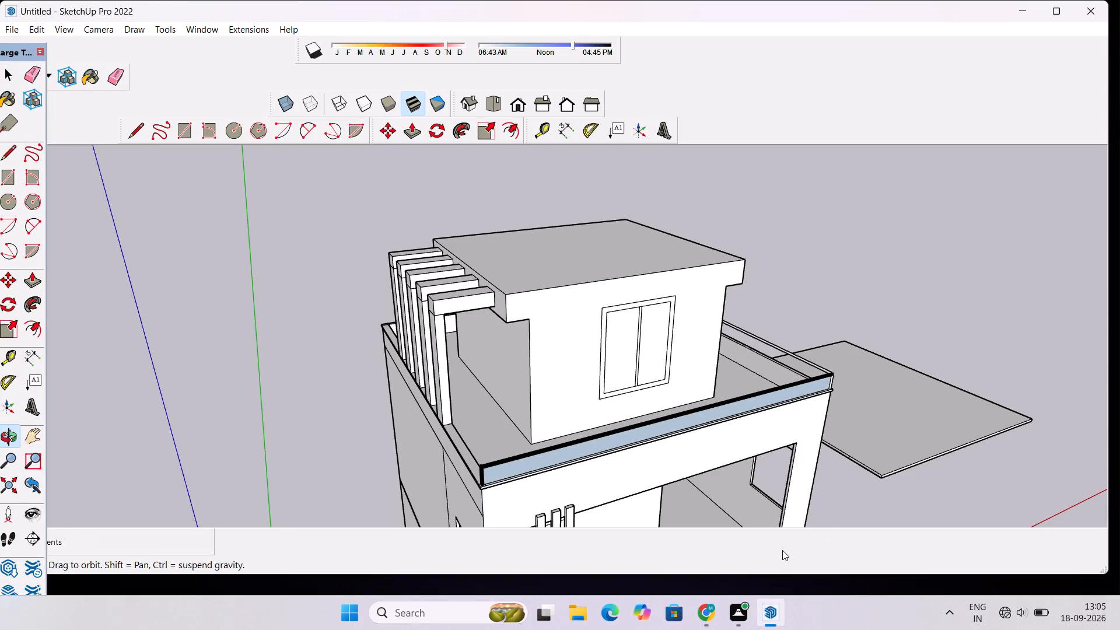
Examine the whole building and its rooftop block from the front, the front left corner and above.
scroll(718, 526, down, 4)
scroll(707, 419, down, 11)
drag(733, 480, 626, 467)
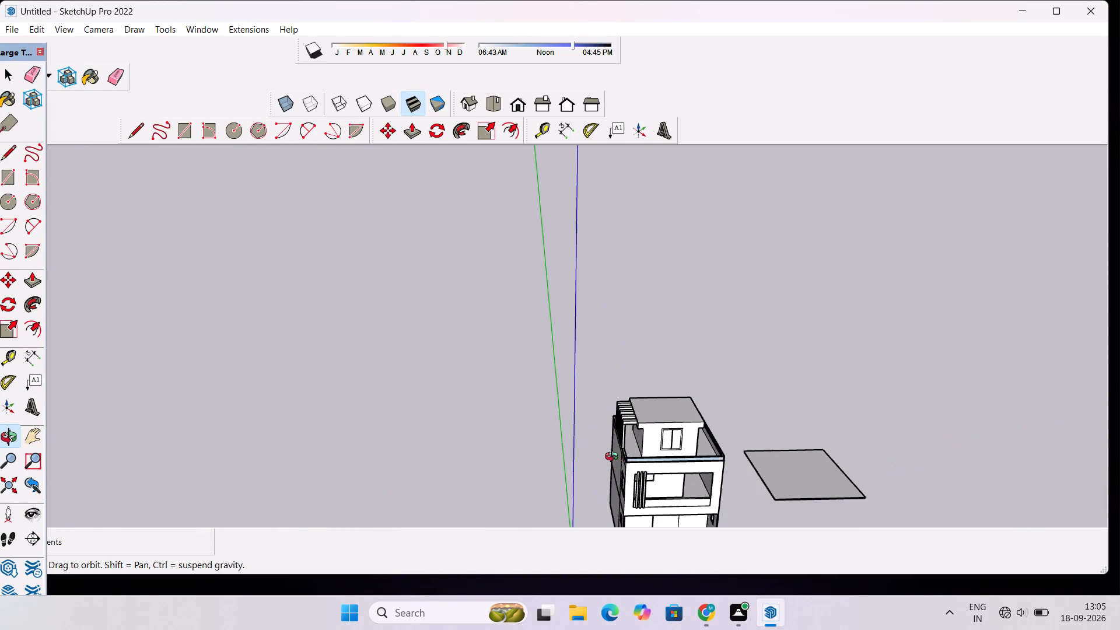
scroll(614, 458, down, 8)
shift+drag(658, 476, 532, 295)
scroll(532, 295, up, 7)
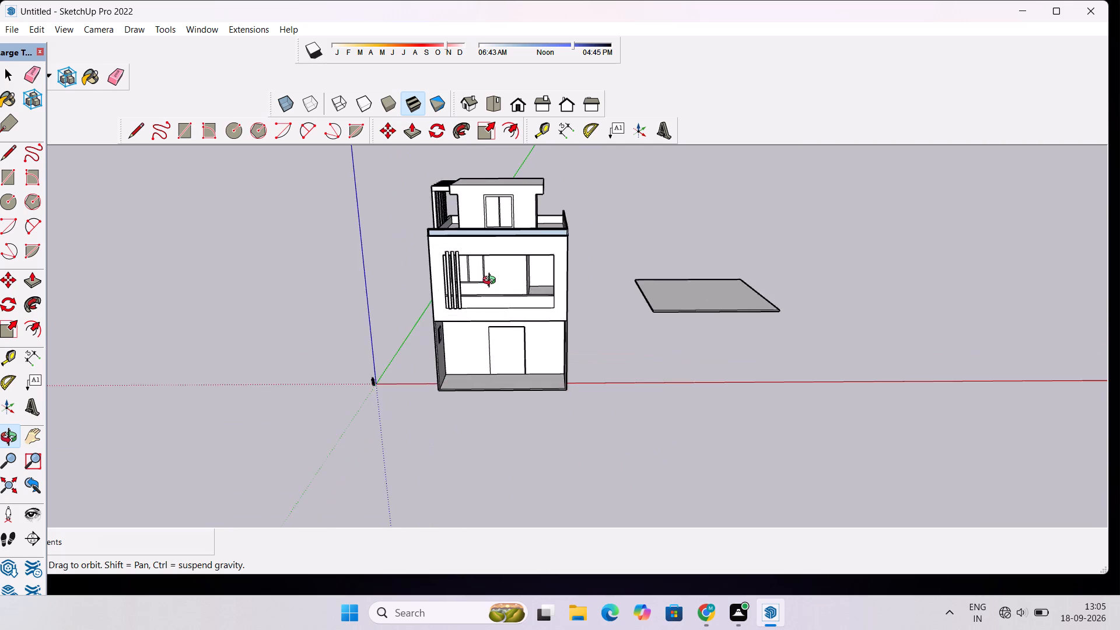
scroll(492, 282, up, 7)
scroll(486, 282, down, 5)
shift+drag(473, 268, 485, 316)
scroll(483, 332, up, 8)
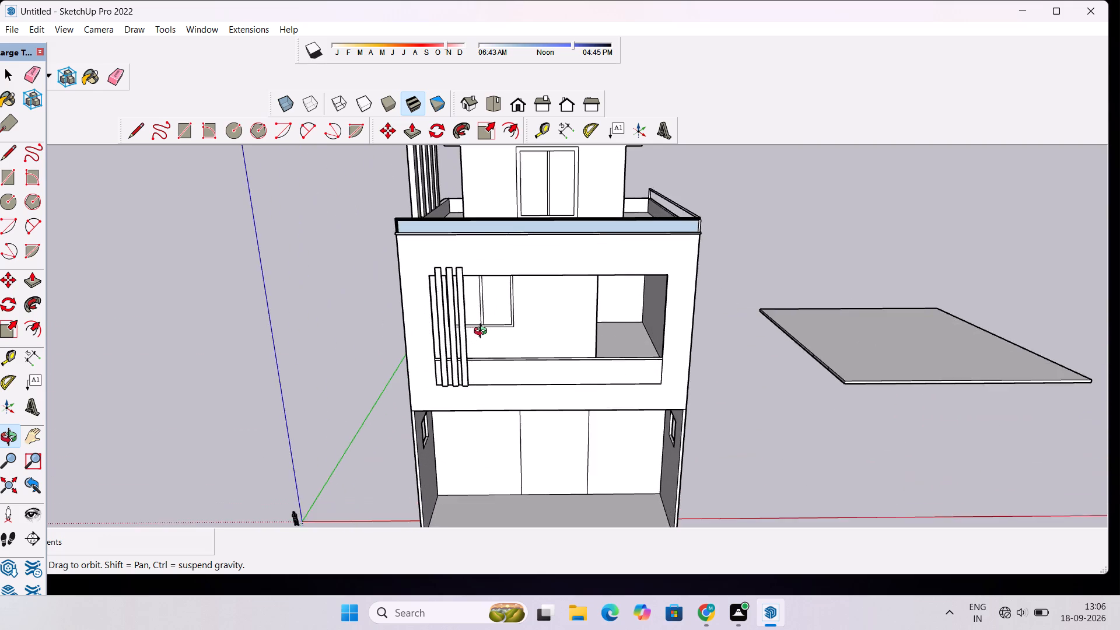
scroll(483, 332, down, 5)
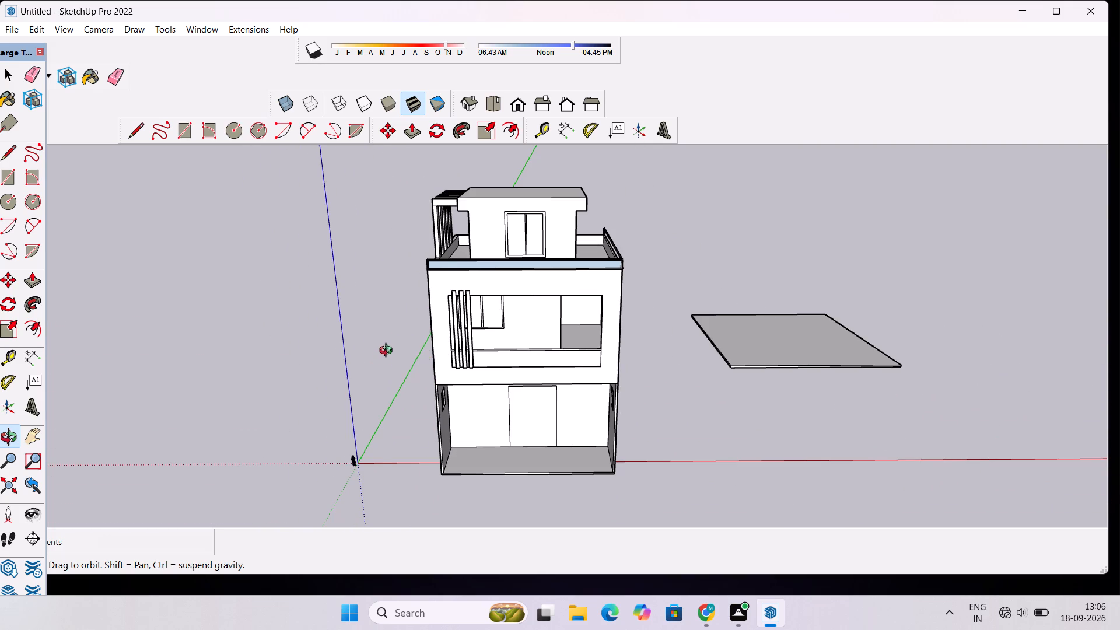
scroll(388, 351, down, 10)
scroll(397, 324, up, 11)
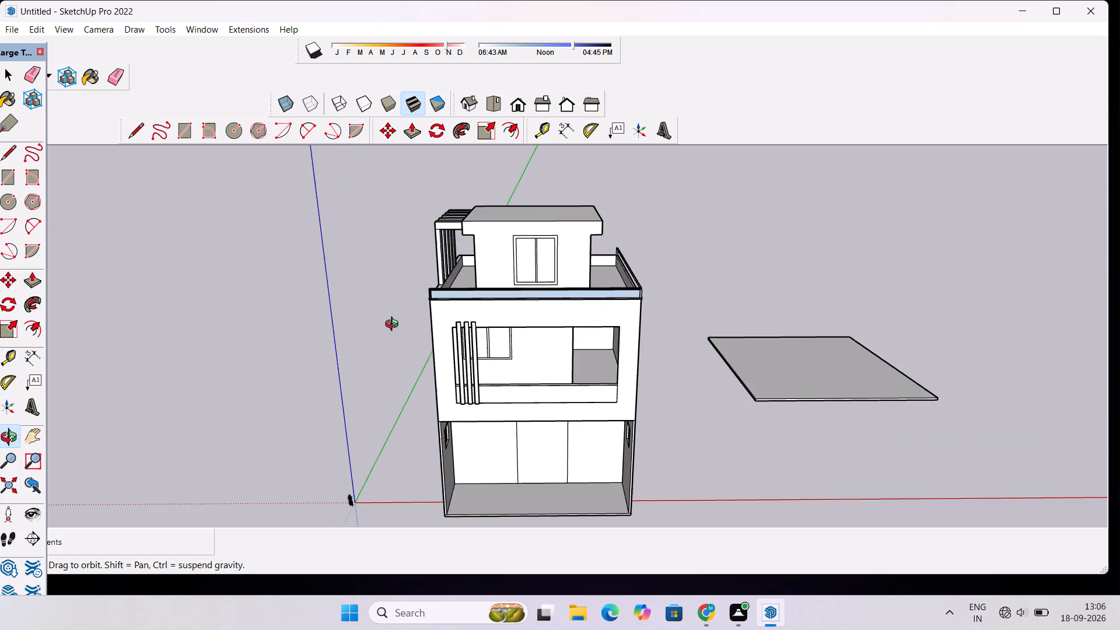
drag(337, 351, 297, 382)
scroll(314, 359, up, 2)
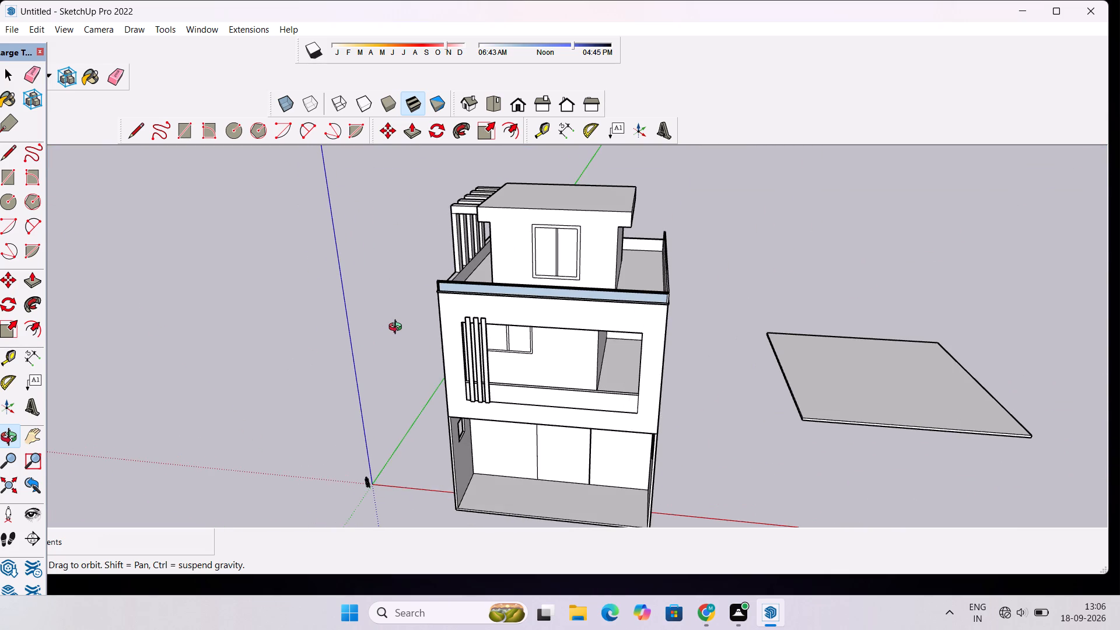
scroll(398, 328, down, 3)
shift+drag(402, 327, 334, 409)
scroll(348, 379, down, 4)
drag(348, 379, 523, 354)
scroll(429, 349, up, 4)
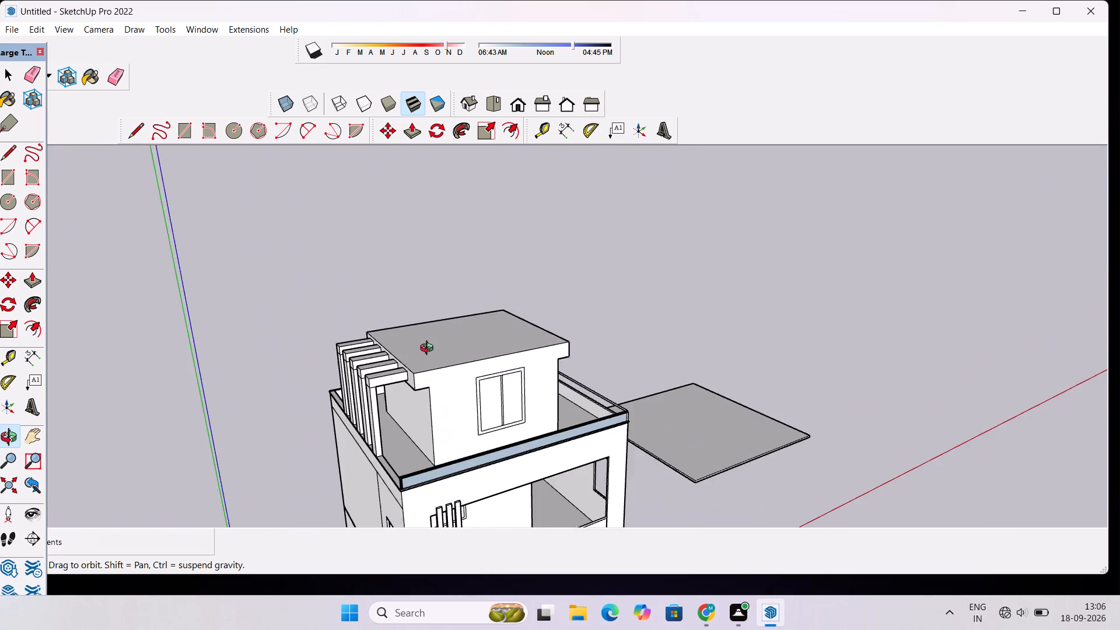
scroll(429, 349, up, 4)
scroll(429, 349, down, 11)
drag(509, 391, 489, 432)
scroll(475, 402, down, 6)
shift+drag(475, 397, 461, 296)
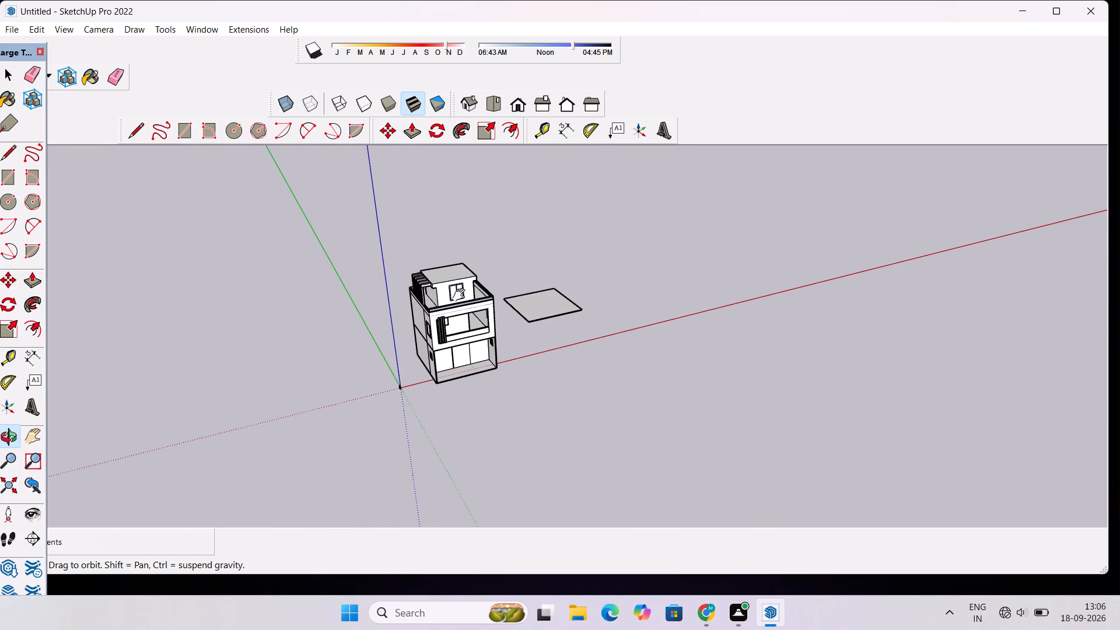
scroll(448, 295, up, 10)
scroll(448, 295, down, 5)
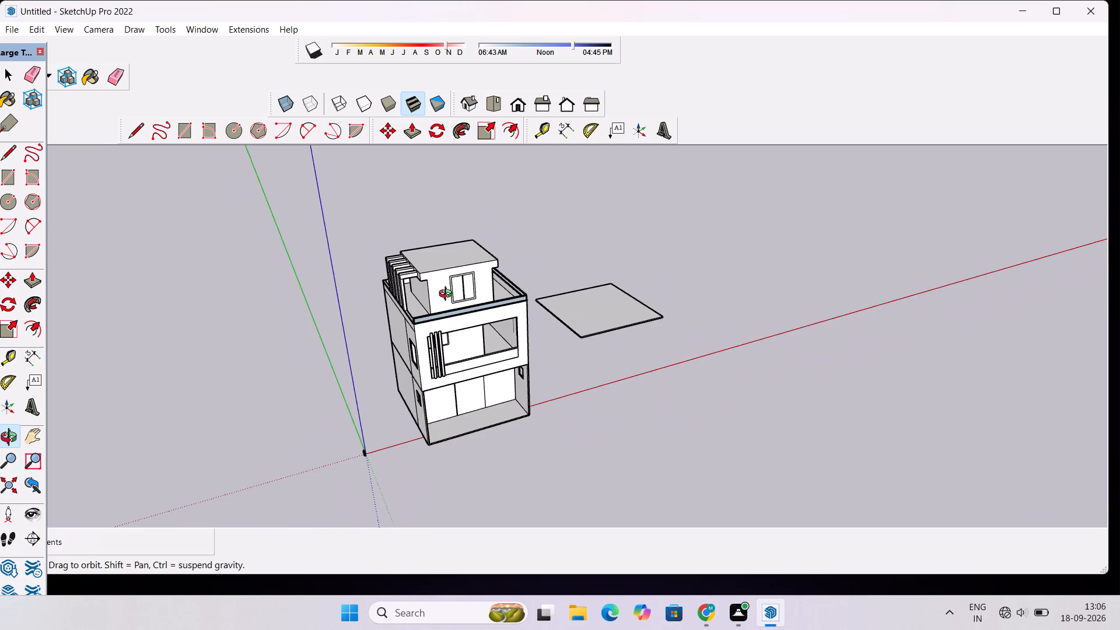
scroll(449, 293, up, 9)
drag(645, 257, 530, 293)
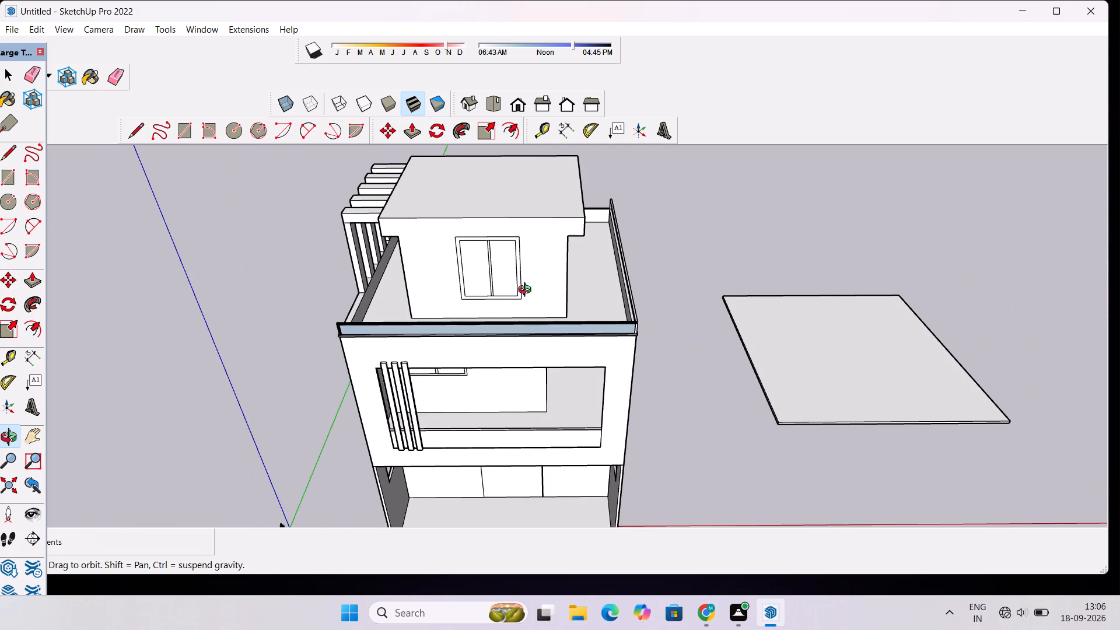
scroll(527, 291, down, 3)
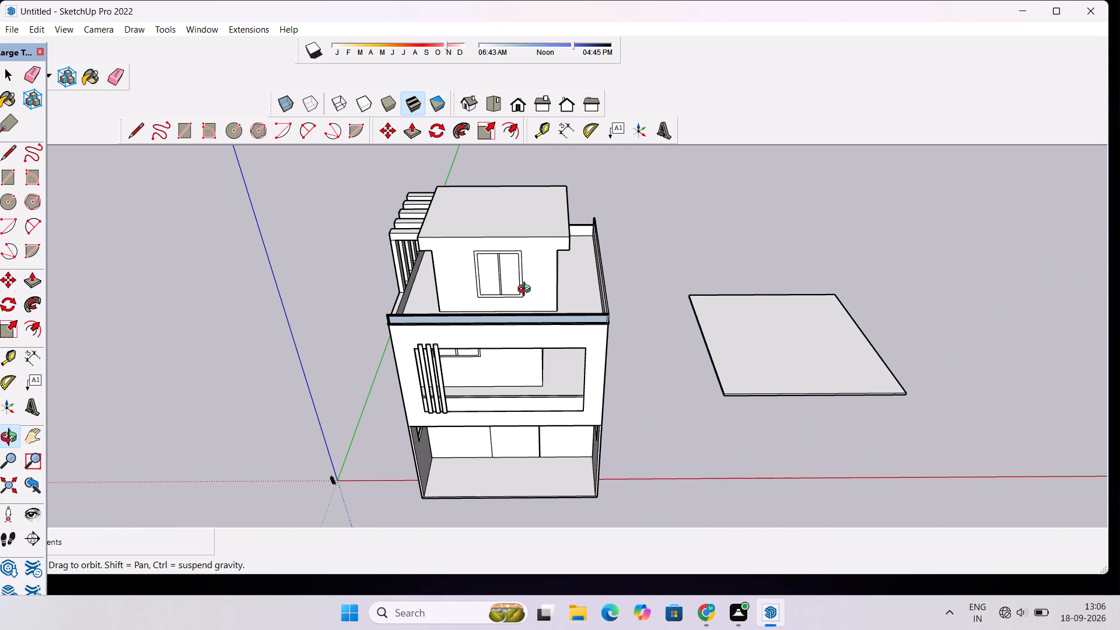
scroll(527, 290, up, 1)
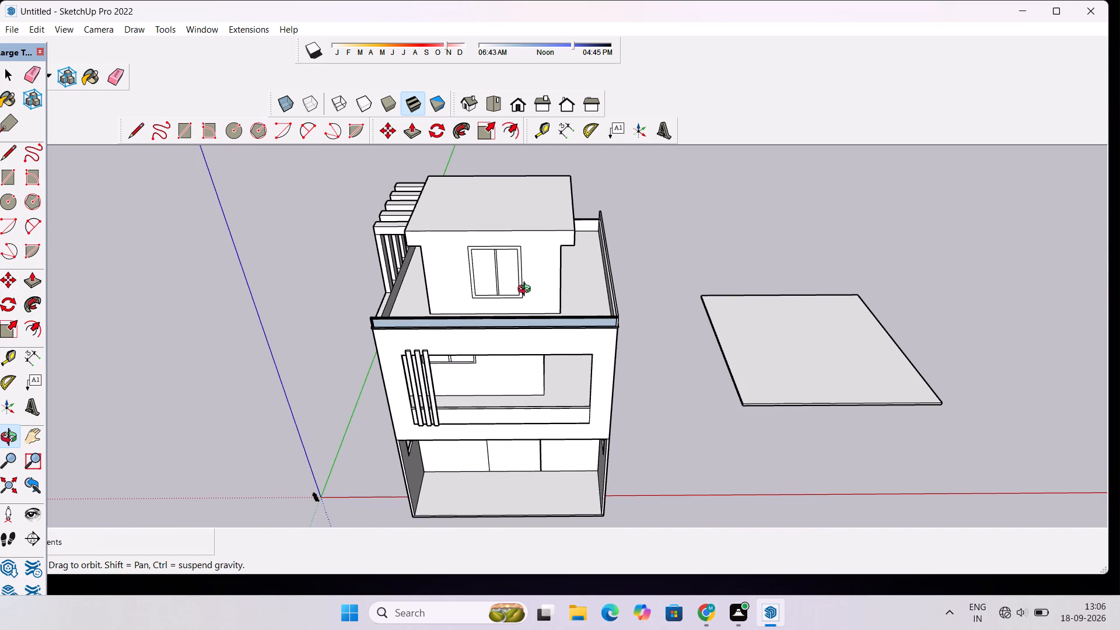
scroll(531, 283, down, 3)
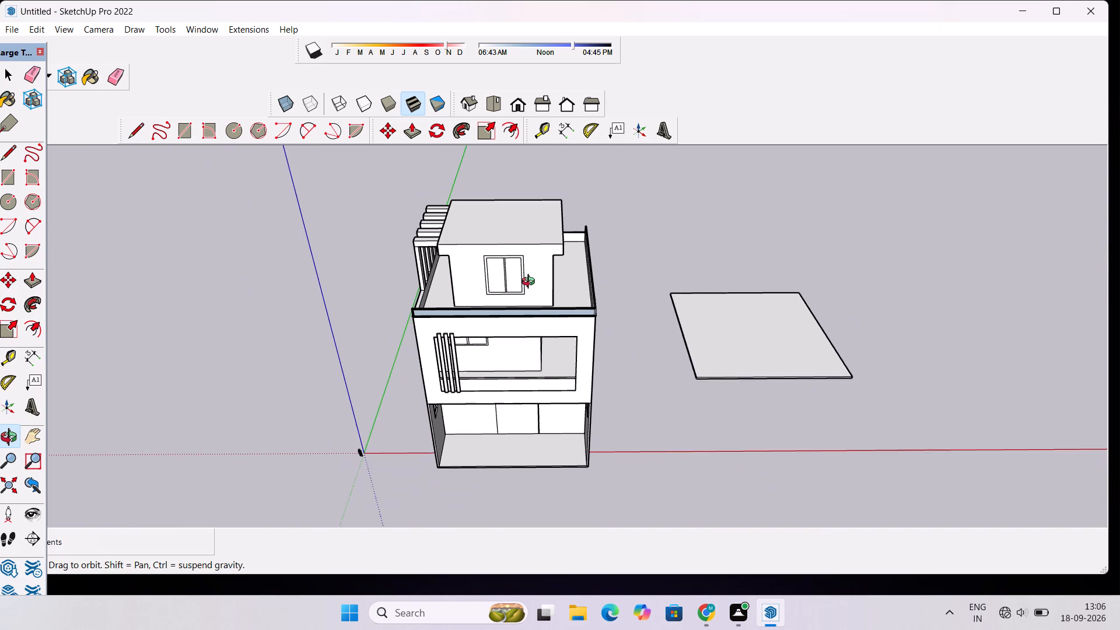
drag(532, 282, 538, 314)
scroll(539, 314, down, 2)
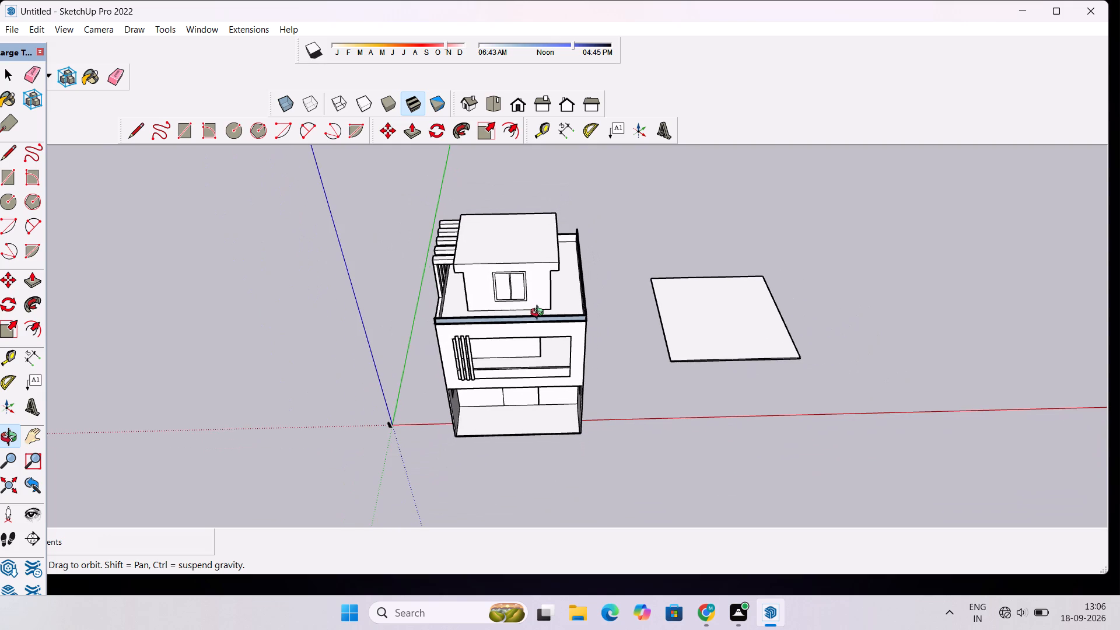
Examine the row of beams and posts on the left parapet from the front left and rear left corners.
scroll(475, 302, up, 5)
scroll(366, 292, up, 3)
drag(349, 299, 560, 278)
scroll(560, 278, down, 2)
scroll(561, 276, up, 1)
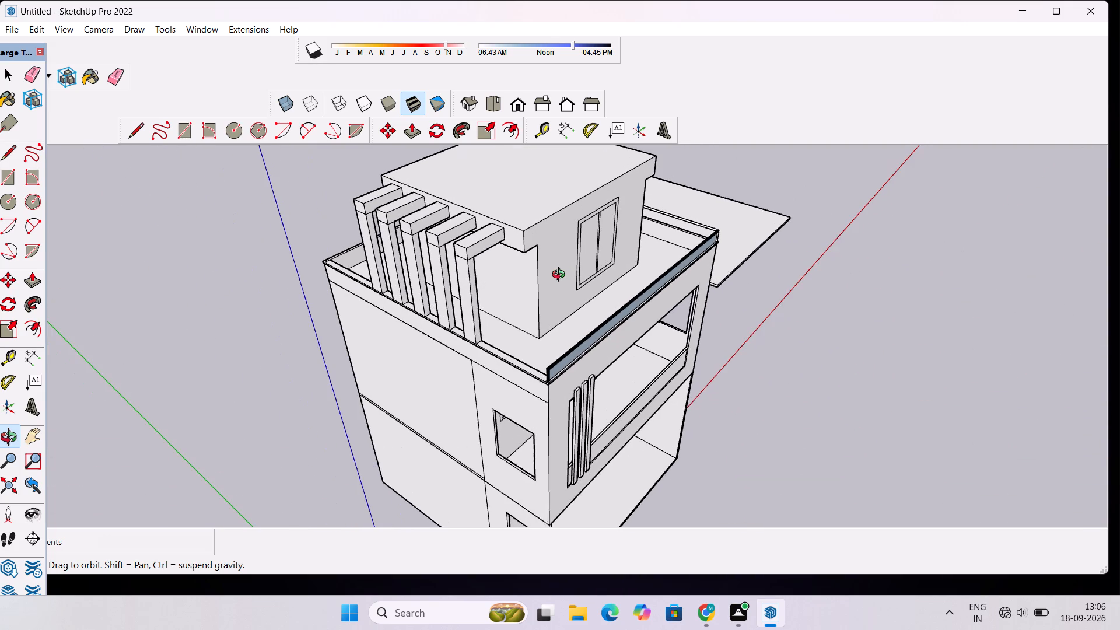
drag(569, 265, 537, 303)
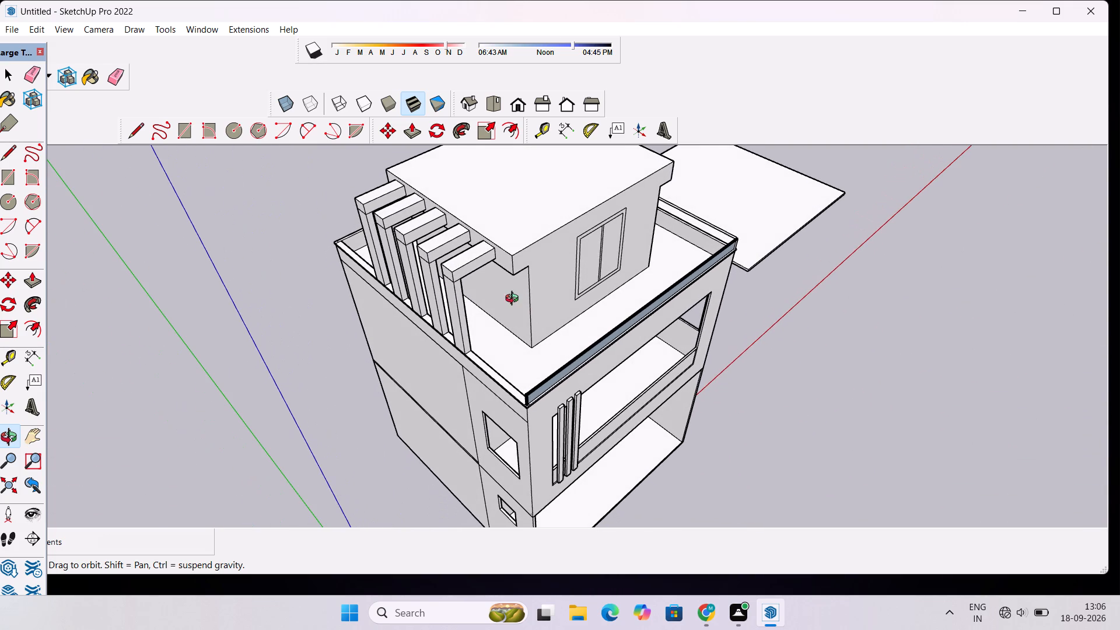
scroll(500, 303, down, 2)
drag(411, 314, 624, 265)
scroll(402, 310, up, 4)
drag(368, 311, 519, 294)
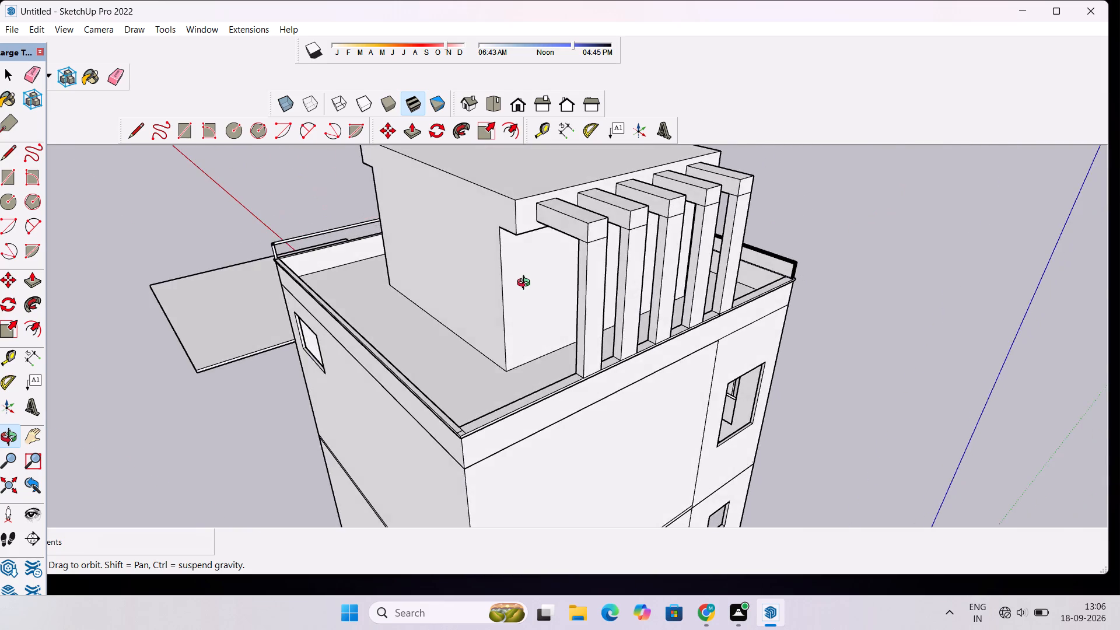
scroll(528, 282, down, 4)
drag(606, 285, 460, 290)
scroll(453, 290, down, 3)
drag(680, 268, 471, 291)
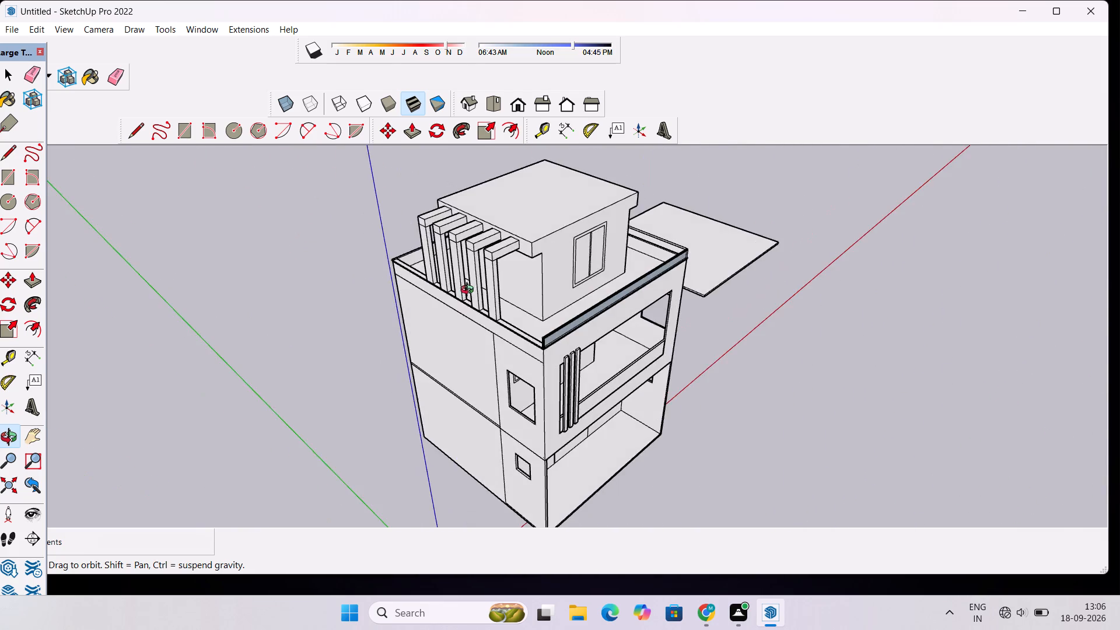
Erase the seam lines between beam and post on the outer and front-facing sides of the three frontmost supports.
scroll(611, 201, up, 8)
drag(212, 397, 303, 323)
scroll(337, 303, up, 3)
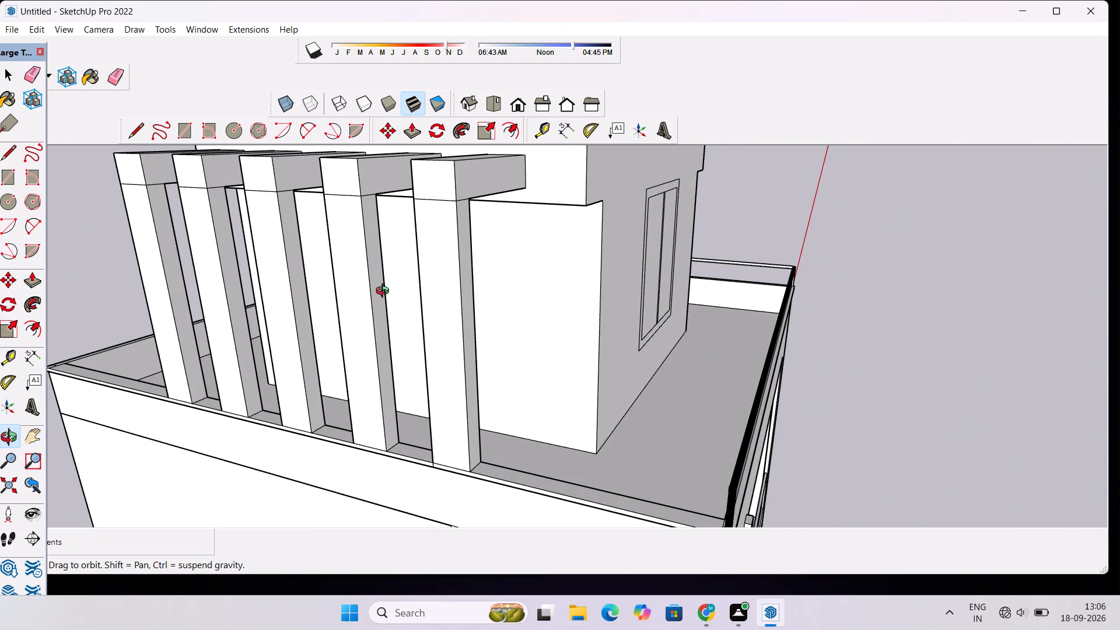
scroll(385, 292, down, 3)
shift+drag(386, 293, 425, 377)
scroll(455, 349, up, 3)
shift+drag(495, 306, 512, 345)
scroll(482, 359, up, 2)
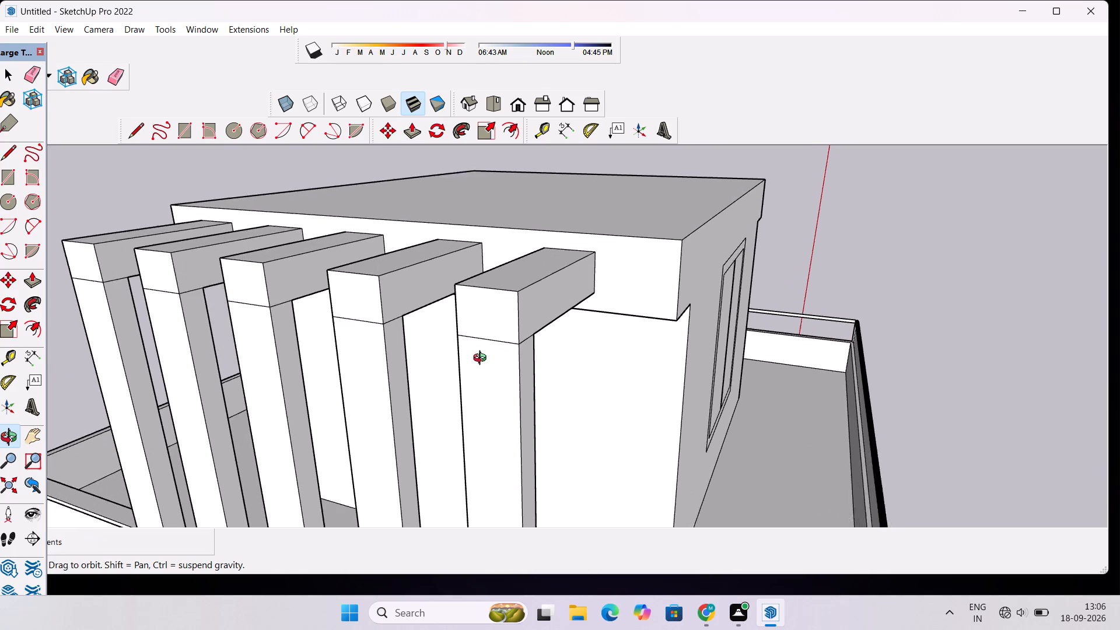
scroll(482, 359, up, 2)
key(e)
drag(497, 331, 499, 339)
drag(346, 304, 347, 317)
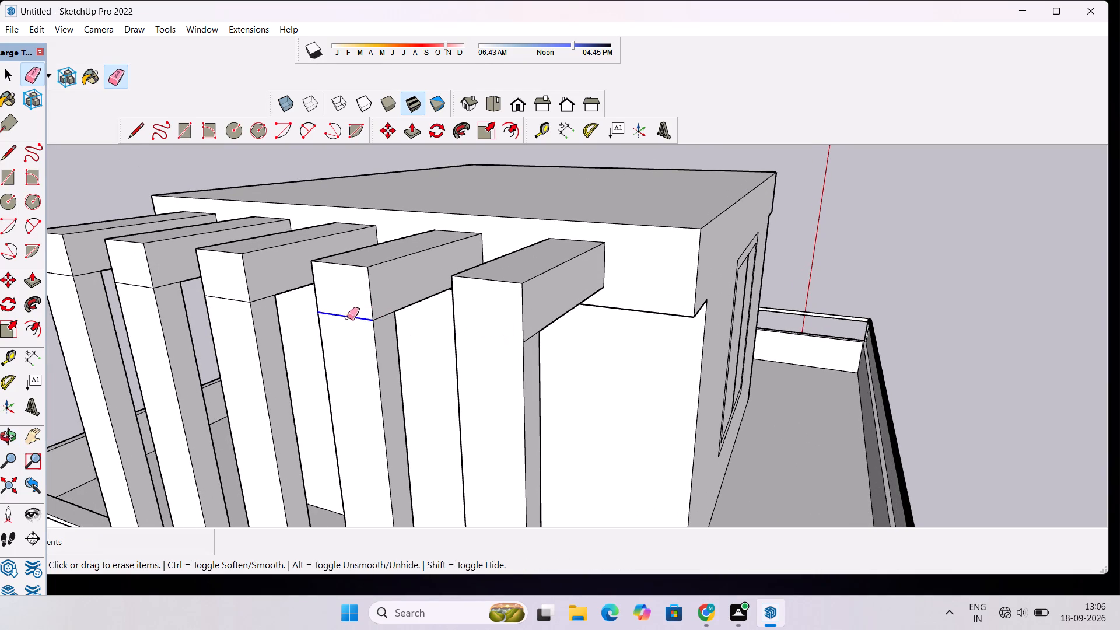
drag(347, 317, 350, 326)
scroll(392, 310, up, 4)
drag(389, 306, 385, 330)
drag(212, 283, 206, 299)
drag(142, 285, 143, 295)
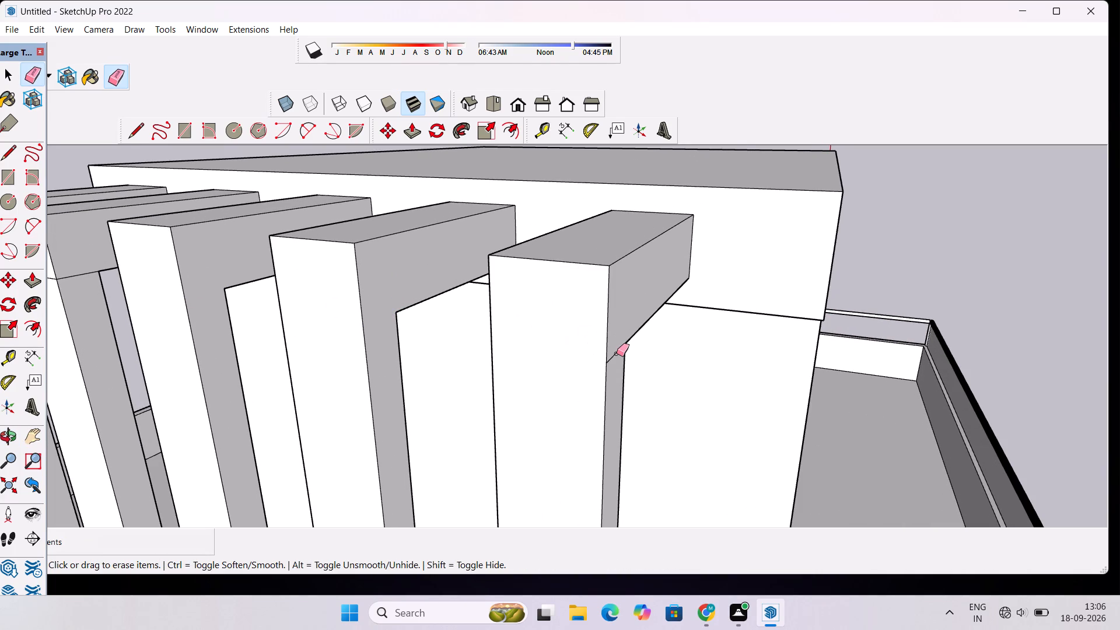
drag(617, 353, 617, 360)
Erase the beam-to-post seam lines on the outer and front-facing sides of the two rearmost supports.
scroll(680, 310, down, 9)
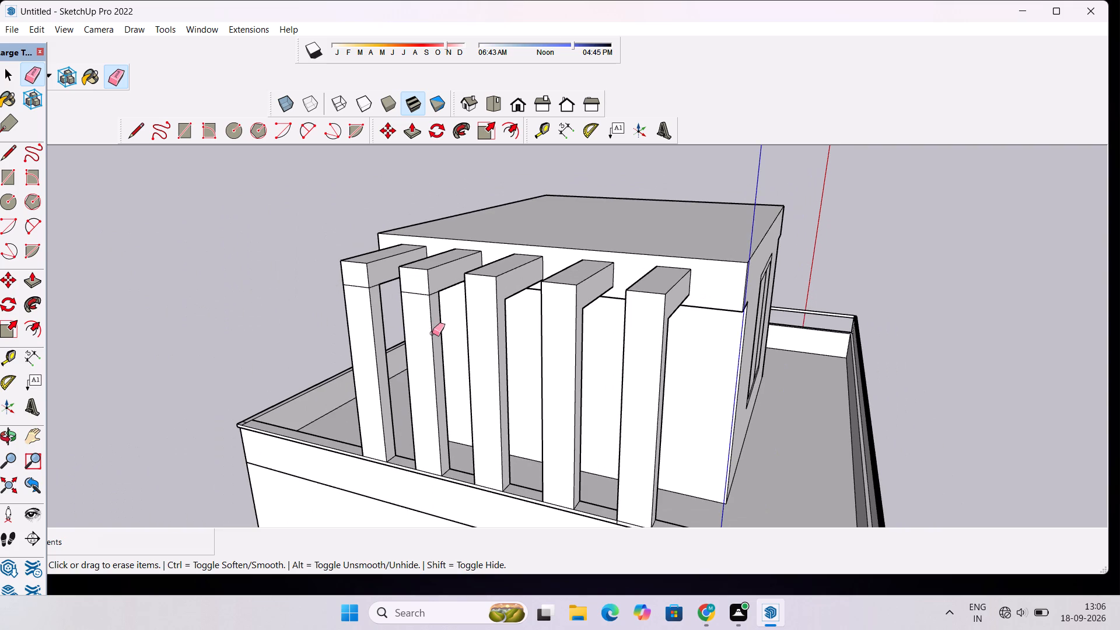
scroll(461, 290, up, 9)
drag(384, 278, 379, 304)
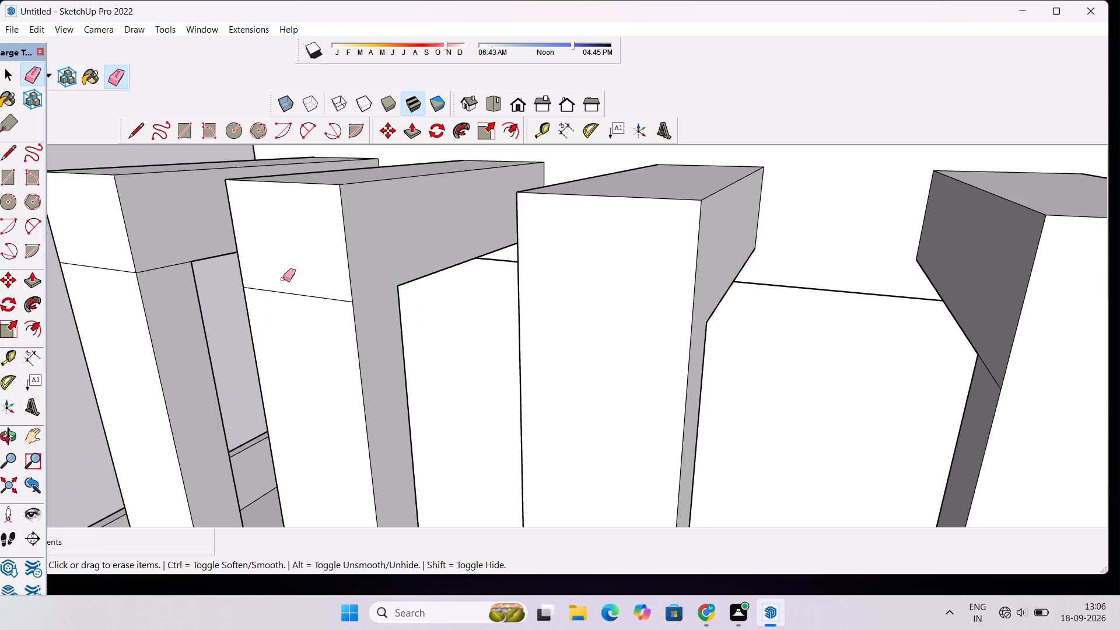
drag(284, 279, 296, 311)
drag(168, 255, 166, 277)
click(117, 260)
click(116, 270)
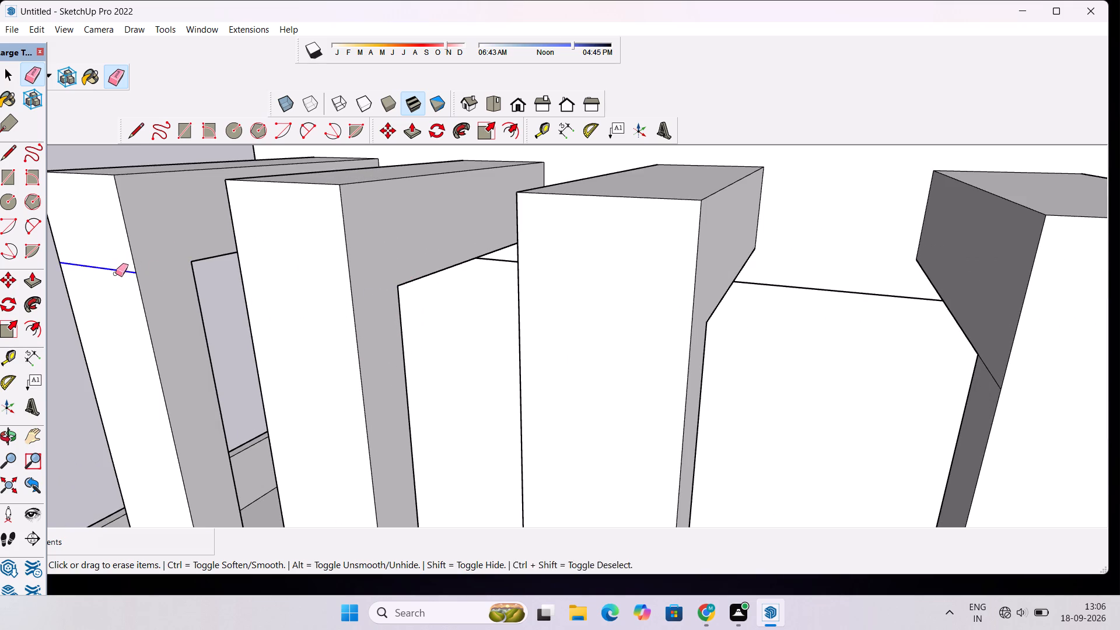
Erase the beam-to-post seam lines on the rear-facing sides of all five supports.
key(o)
scroll(120, 281, down, 5)
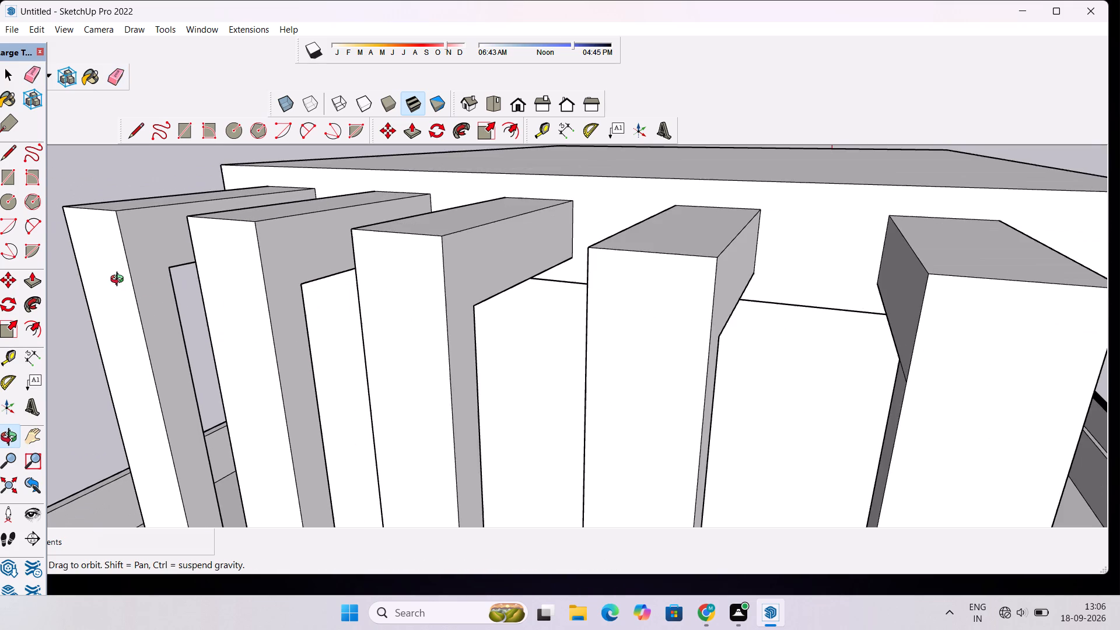
drag(104, 293, 293, 292)
scroll(313, 286, down, 7)
drag(224, 312, 429, 304)
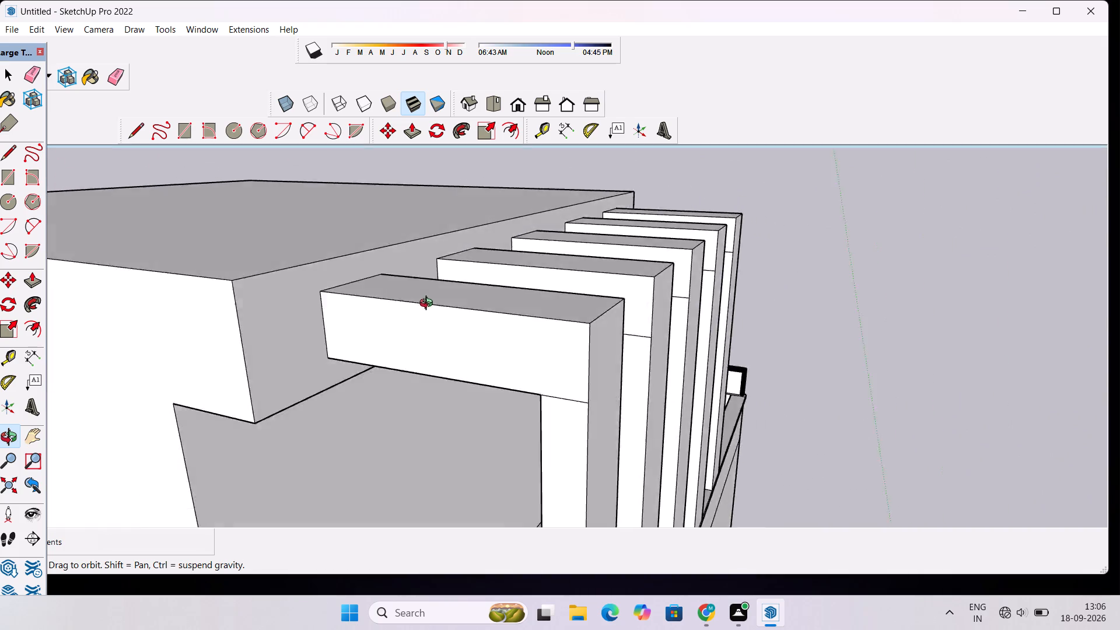
drag(429, 304, 458, 296)
shift+drag(535, 319, 305, 324)
shift+drag(429, 391, 353, 334)
key(e)
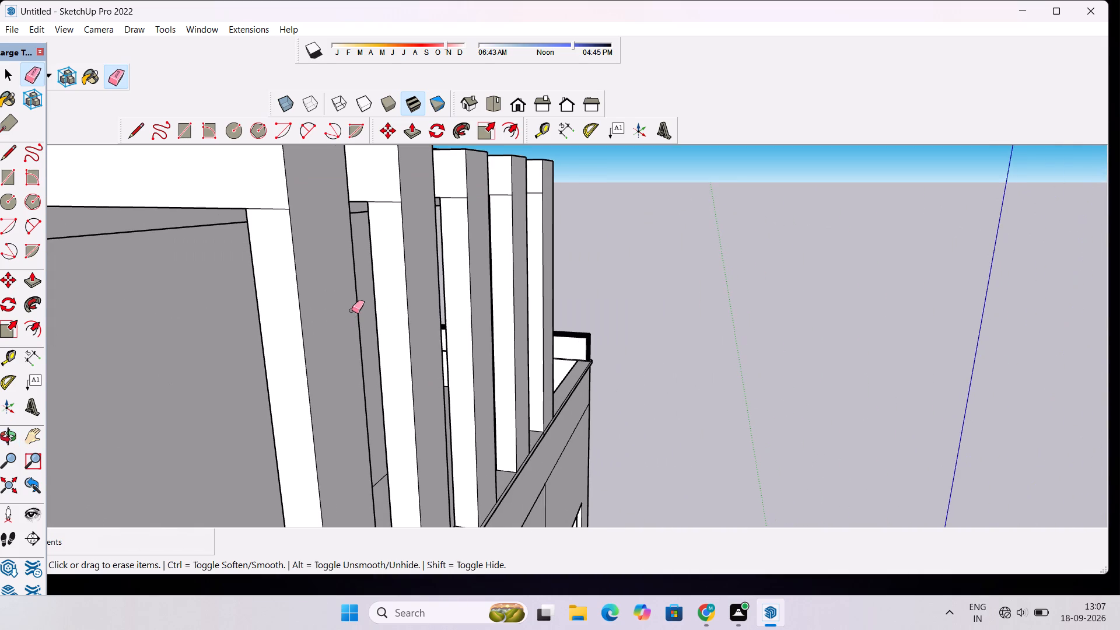
key(e)
drag(267, 199, 271, 223)
drag(378, 187, 384, 203)
drag(384, 203, 386, 212)
drag(457, 185, 458, 206)
drag(496, 186, 499, 204)
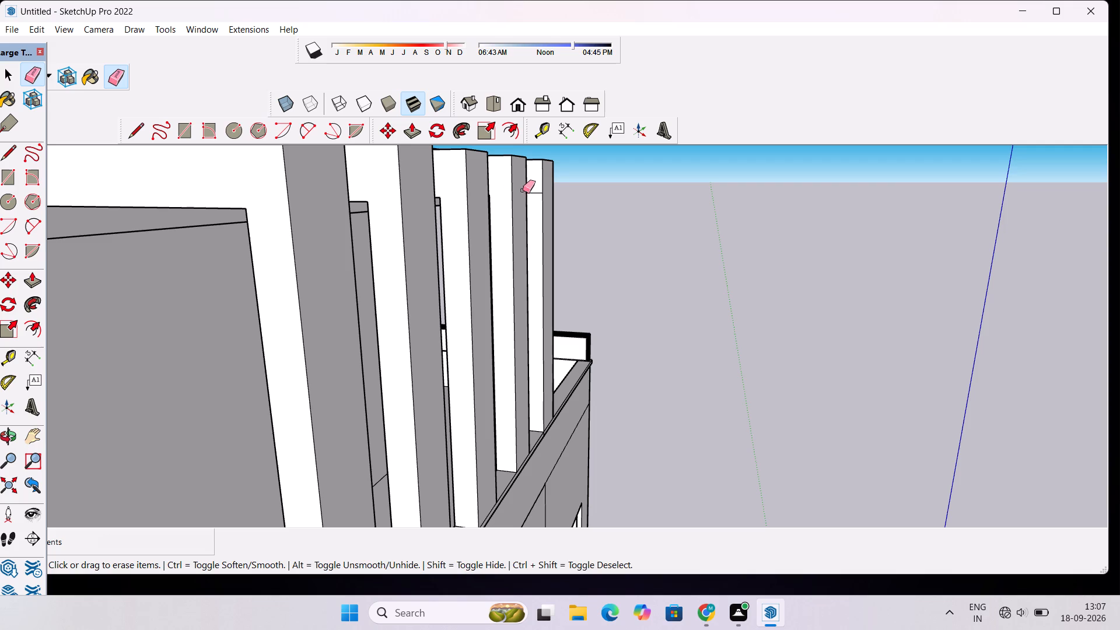
drag(530, 183, 535, 194)
Examine the cleaned beam-and-post frames and the whole building from the left side and the front.
key(o)
scroll(539, 198, down, 3)
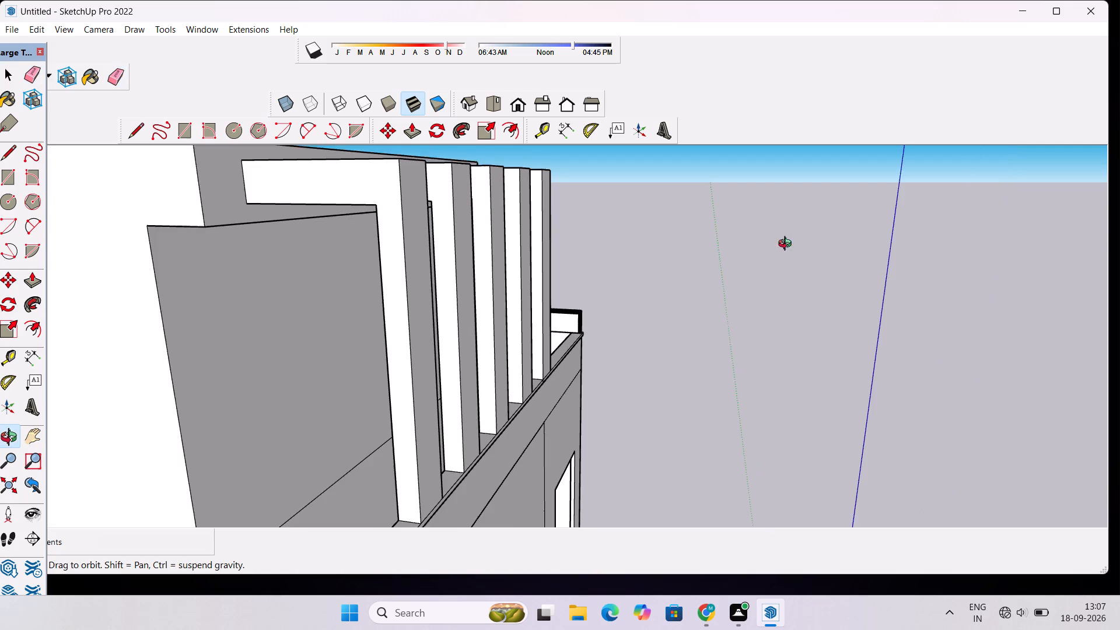
drag(787, 246, 451, 303)
scroll(450, 303, down, 5)
drag(575, 295, 513, 299)
scroll(512, 298, down, 4)
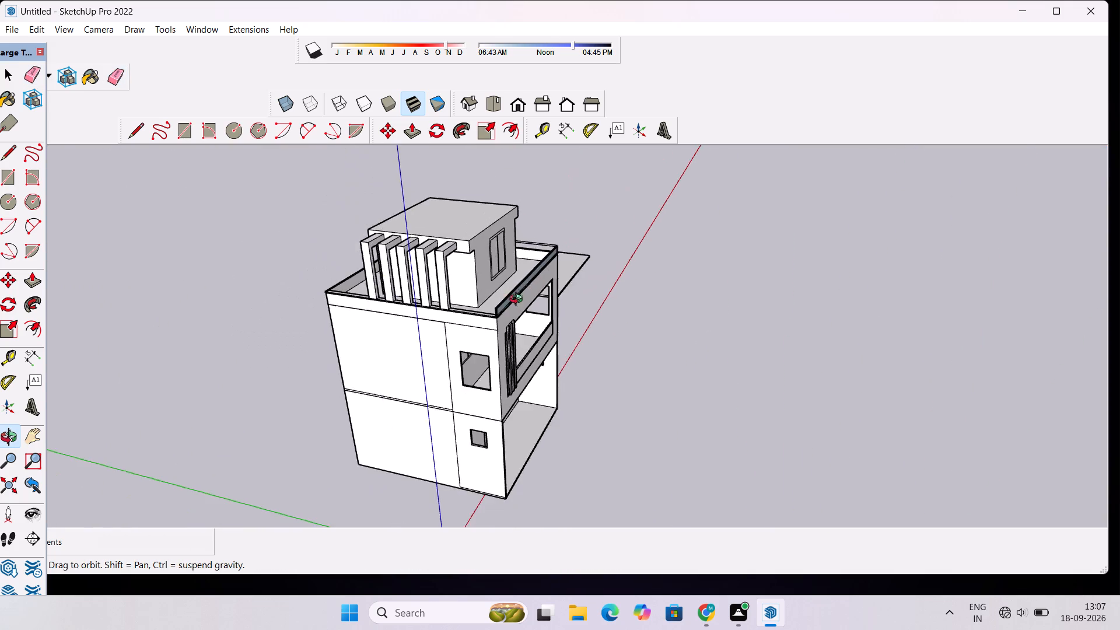
drag(519, 300, 376, 264)
scroll(362, 249, up, 2)
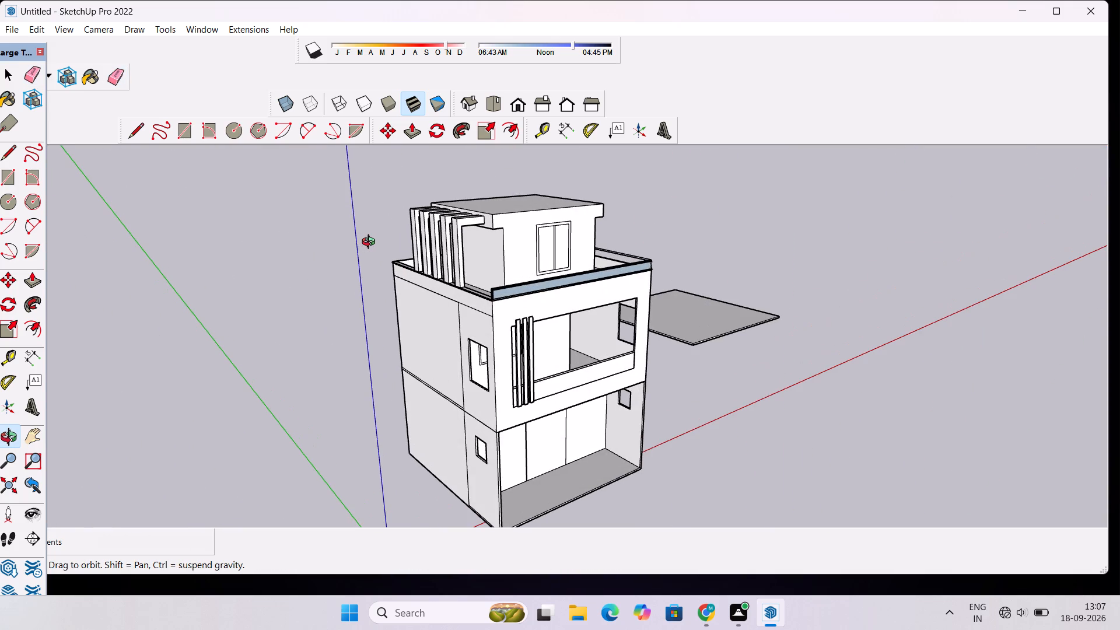
scroll(371, 243, down, 1)
drag(452, 268, 393, 273)
scroll(391, 273, down, 5)
shift+drag(369, 238, 527, 299)
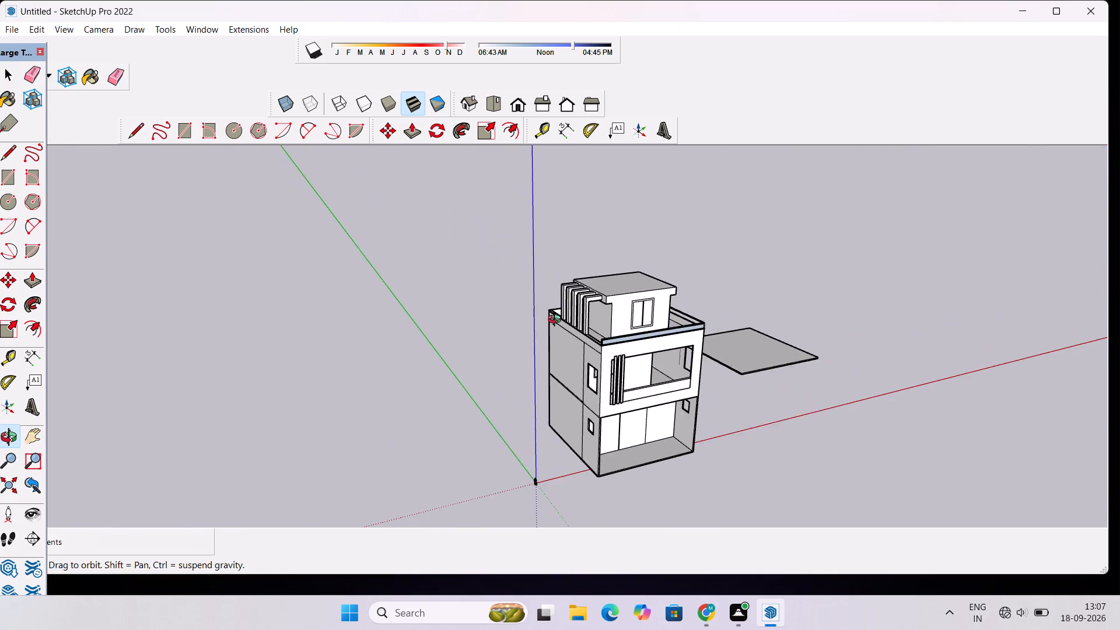
scroll(557, 321, up, 5)
drag(774, 381, 656, 367)
scroll(621, 336, up, 4)
shift+drag(604, 321, 606, 342)
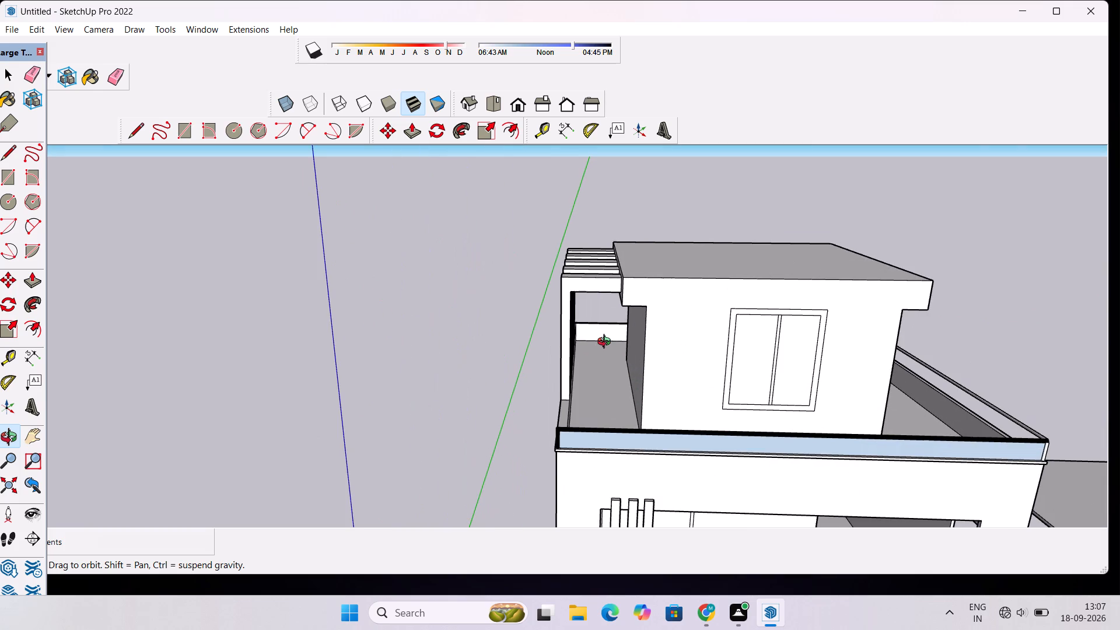
Examine the rooftop block and its beam-and-post frames from the front, from above and from underneath.
scroll(607, 343, up, 1)
scroll(607, 343, down, 2)
shift+drag(618, 359, 596, 333)
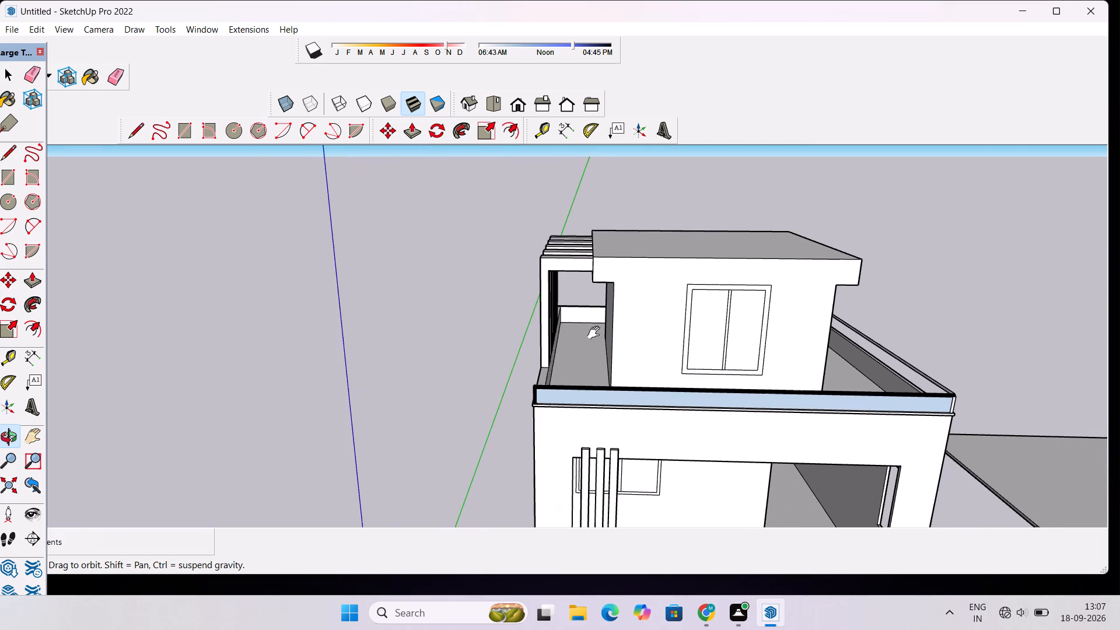
scroll(596, 333, down, 2)
drag(598, 362, 592, 288)
scroll(559, 253, up, 4)
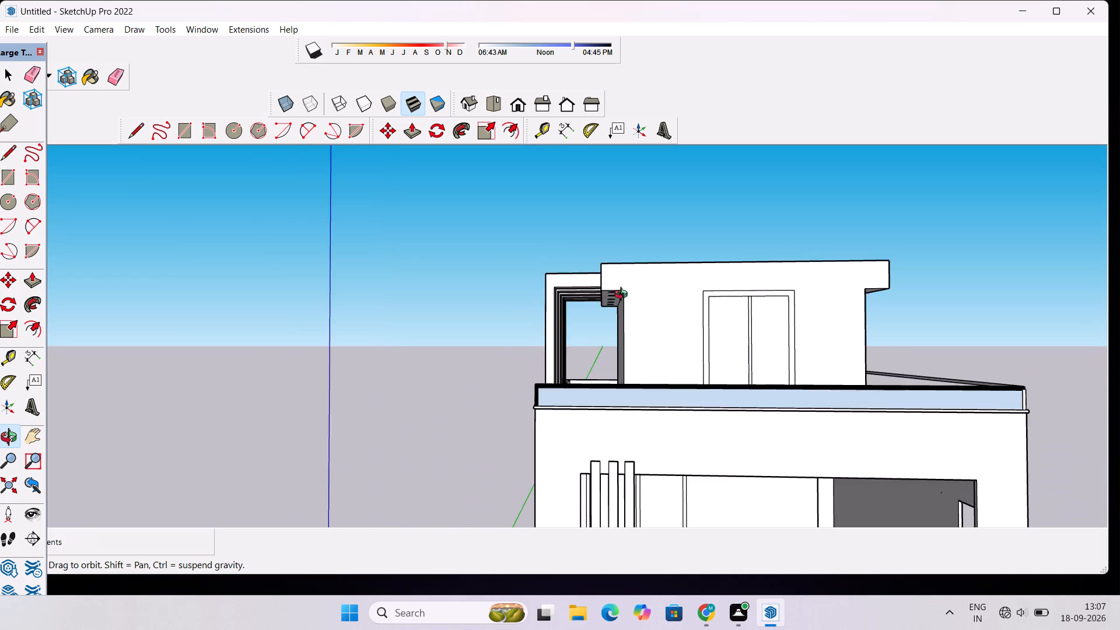
scroll(624, 296, up, 11)
drag(570, 320, 589, 290)
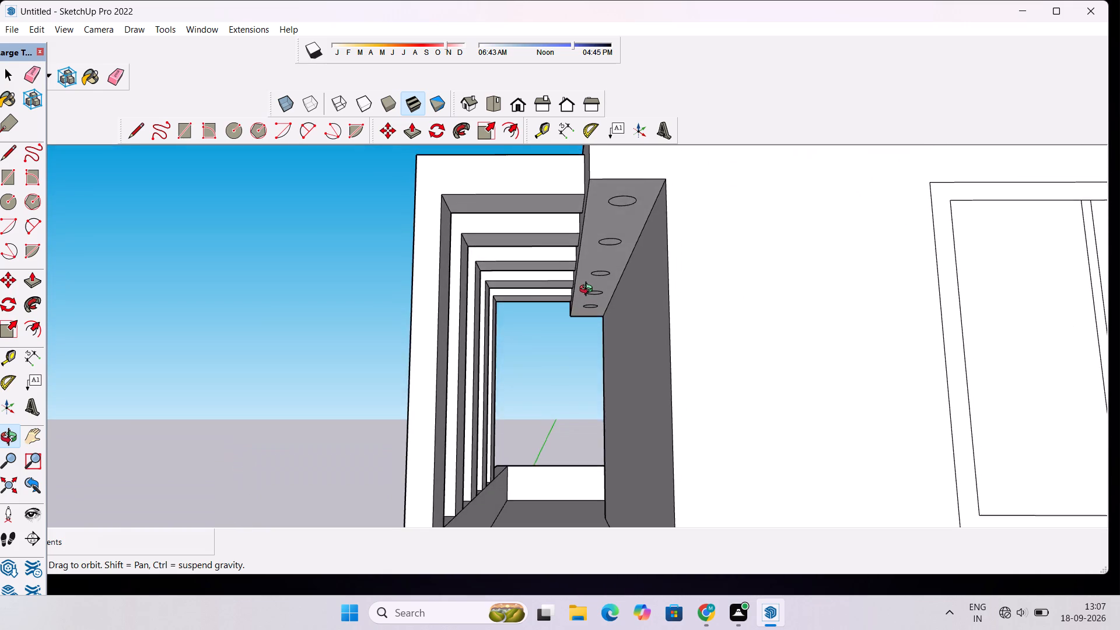
scroll(589, 290, down, 3)
shift+drag(597, 269, 565, 294)
scroll(565, 290, down, 6)
drag(572, 296, 592, 475)
scroll(701, 366, up, 4)
drag(757, 354, 579, 262)
scroll(577, 261, down, 11)
drag(549, 372, 703, 313)
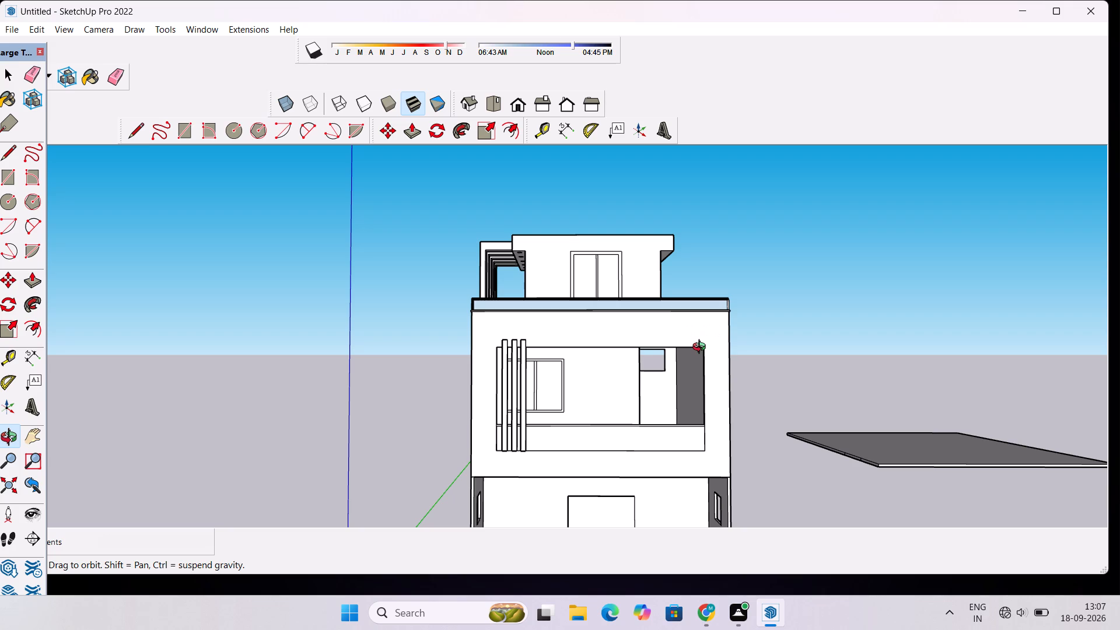
Examine the whole building from the front, from above and from its left side.
scroll(614, 342, down, 4)
drag(635, 331, 645, 354)
scroll(645, 354, down, 4)
drag(645, 355, 656, 430)
scroll(660, 420, up, 4)
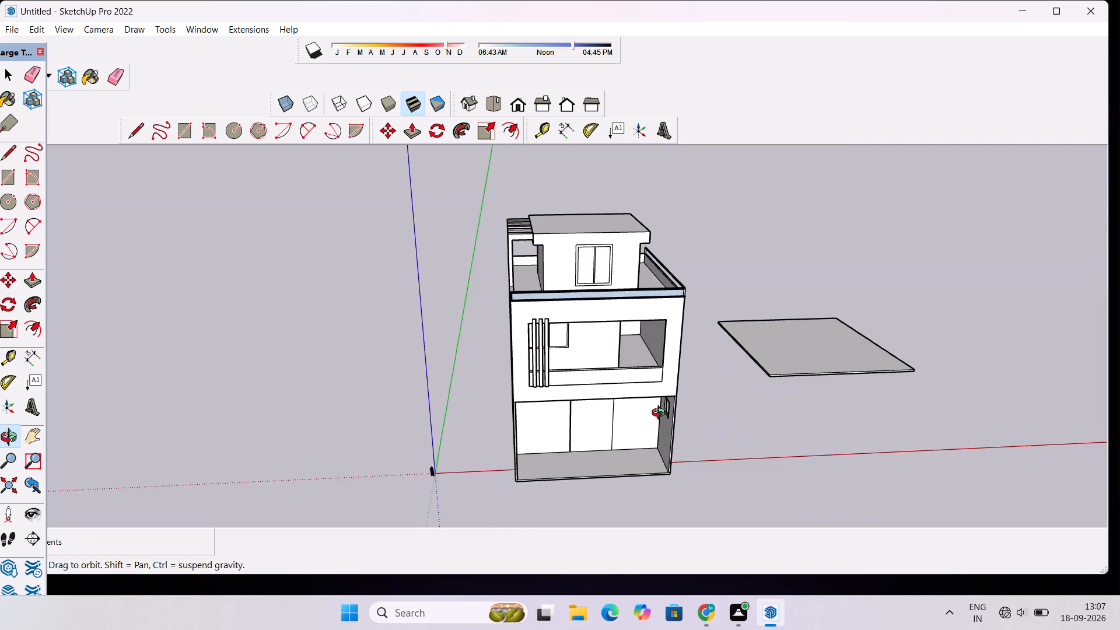
drag(661, 414, 597, 344)
scroll(591, 337, down, 3)
shift+drag(643, 352, 549, 297)
scroll(546, 297, up, 4)
drag(485, 362, 551, 395)
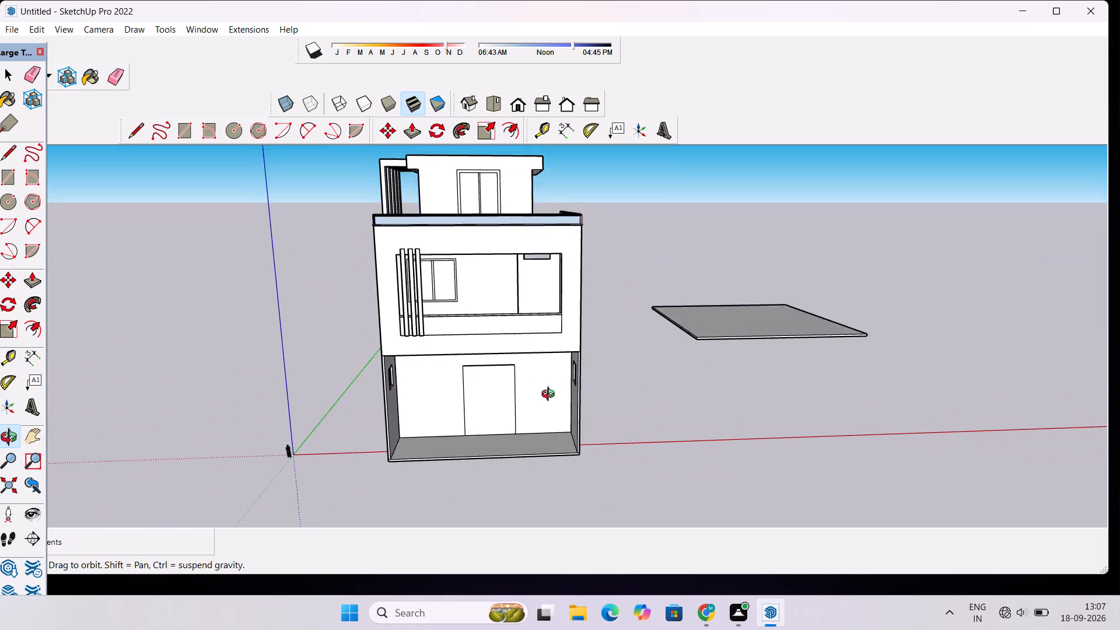
drag(551, 395, 556, 400)
scroll(558, 401, up, 3)
shift+drag(534, 418, 538, 320)
scroll(542, 311, down, 4)
drag(566, 345, 563, 394)
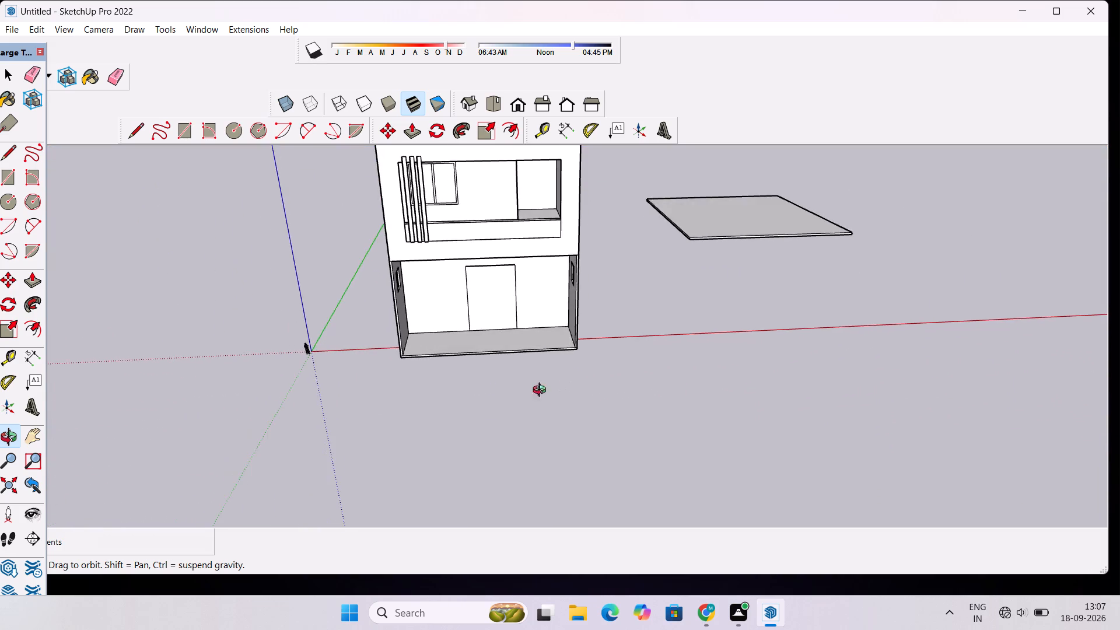
scroll(512, 363, up, 2)
drag(573, 359, 499, 358)
scroll(495, 348, down, 4)
shift+drag(495, 333, 545, 374)
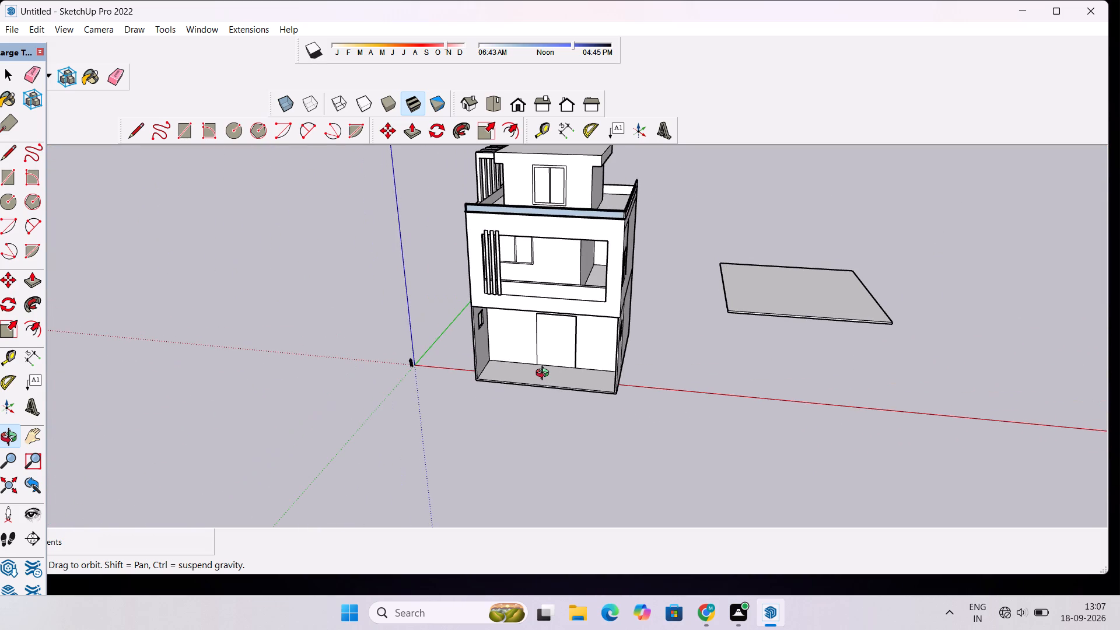
shift+drag(547, 372, 589, 374)
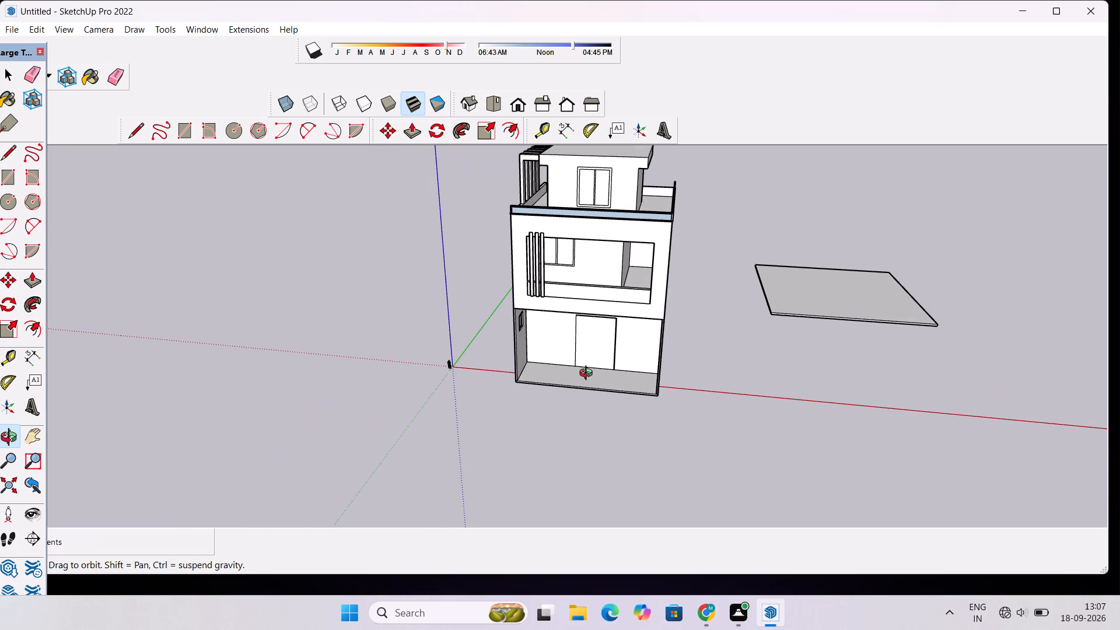
scroll(589, 374, up, 1)
scroll(589, 374, down, 2)
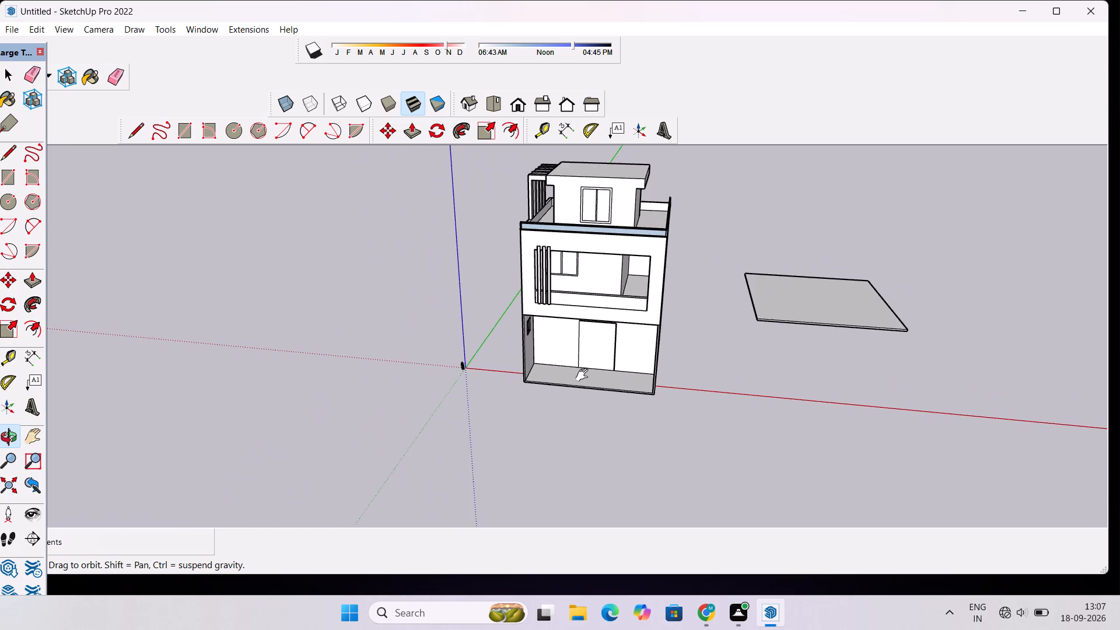
shift+drag(584, 375, 612, 393)
scroll(601, 388, down, 1)
drag(586, 391, 601, 394)
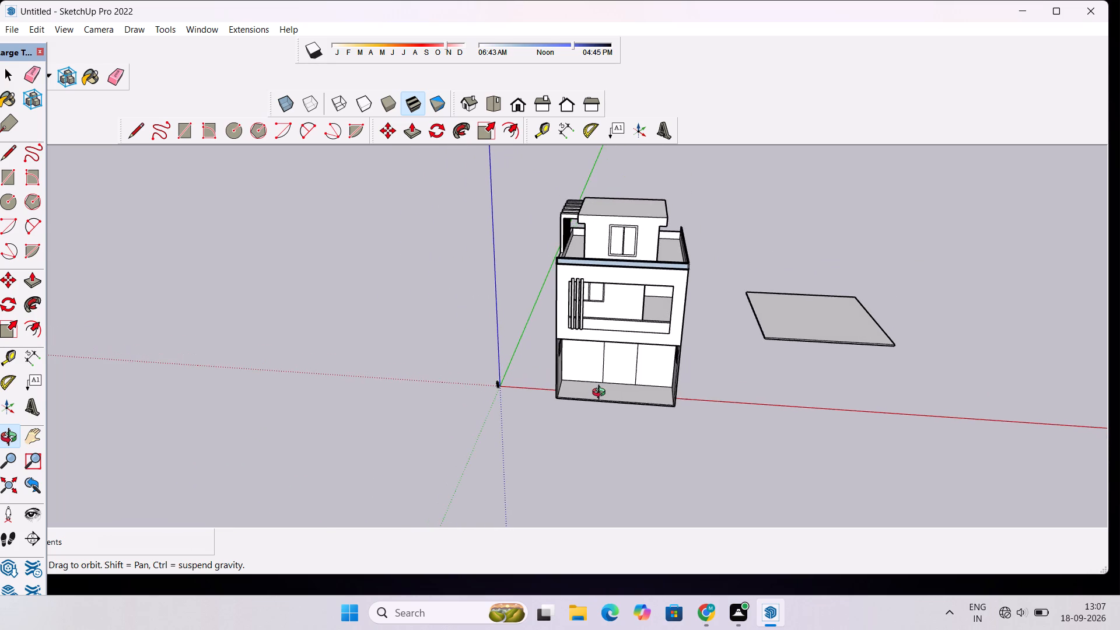
scroll(601, 394, down, 2)
shift+drag(601, 394, 602, 368)
drag(579, 379, 594, 386)
scroll(595, 386, down, 2)
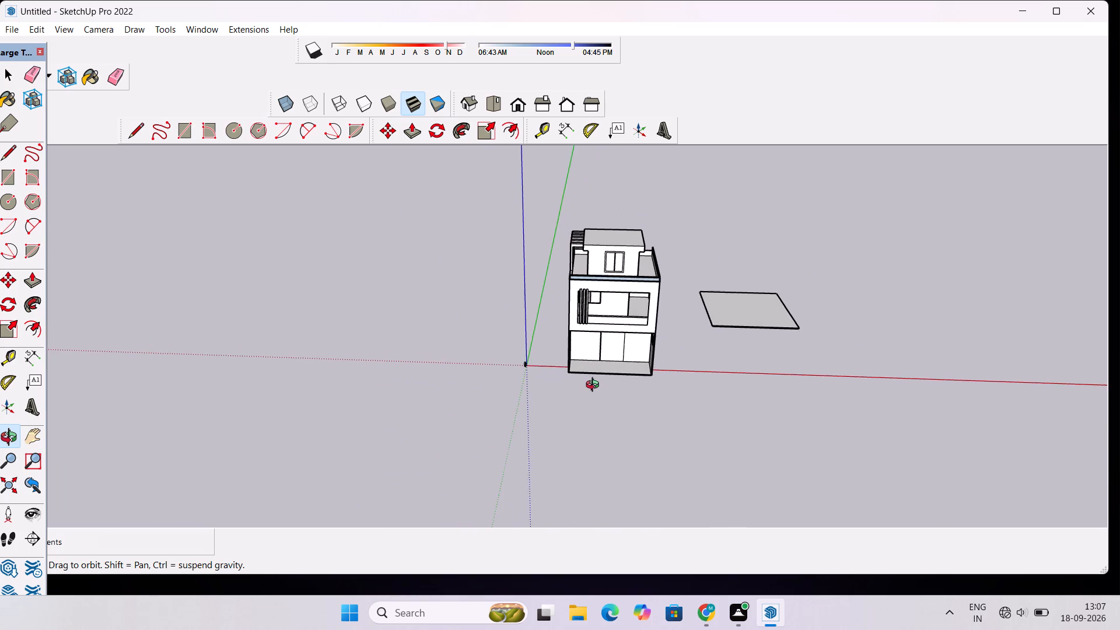
shift+drag(597, 381, 597, 410)
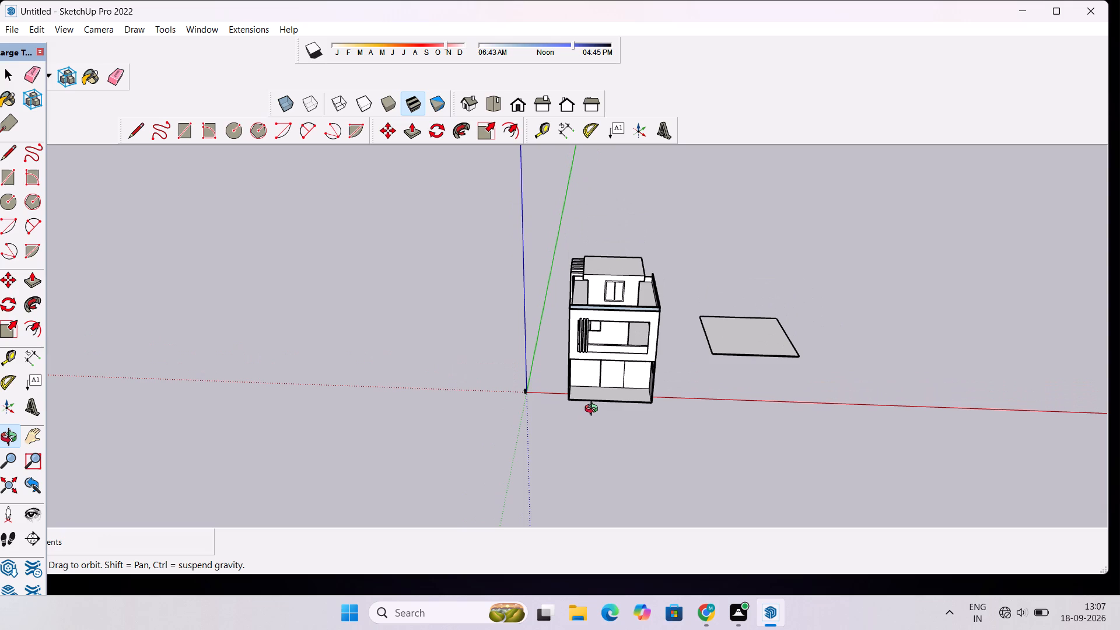
scroll(594, 410, up, 1)
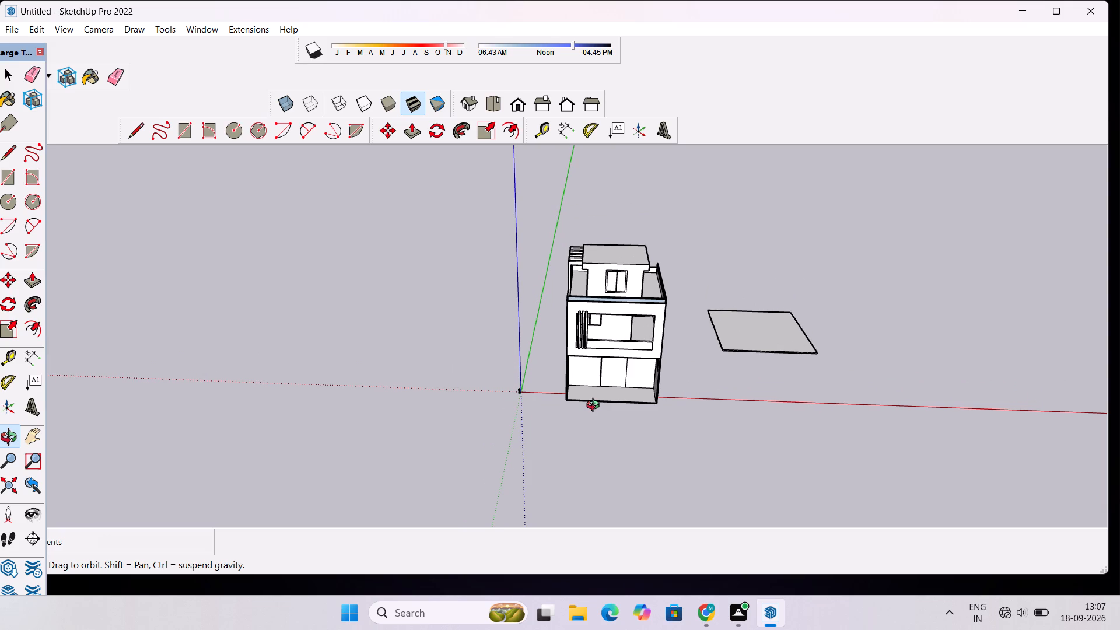
scroll(596, 404, up, 1)
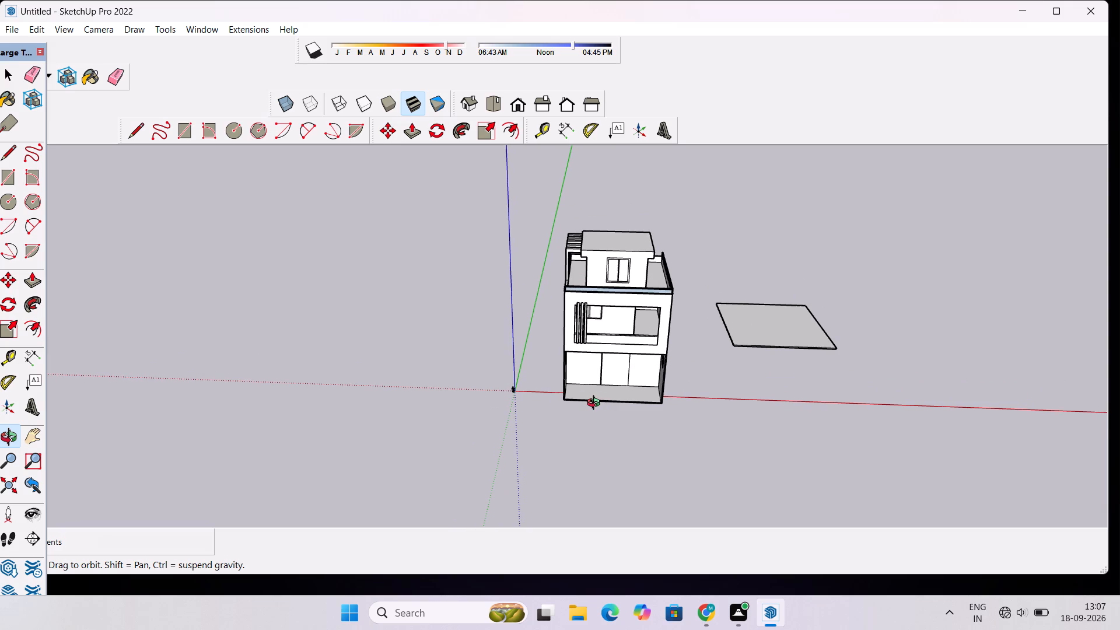
scroll(596, 404, down, 1)
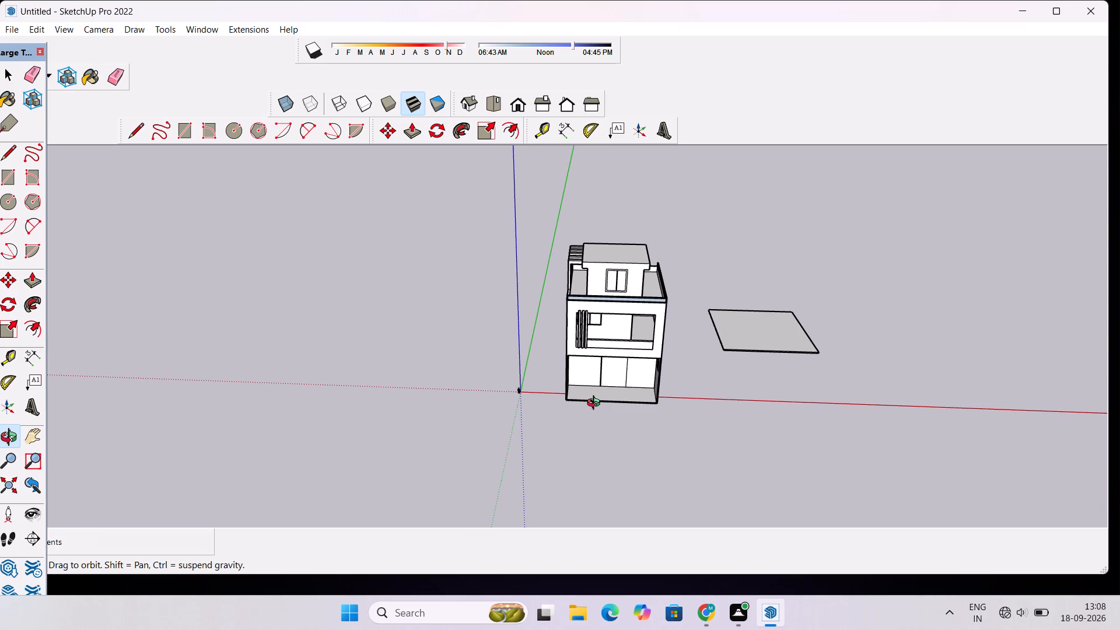
scroll(596, 404, up, 2)
scroll(716, 316, up, 4)
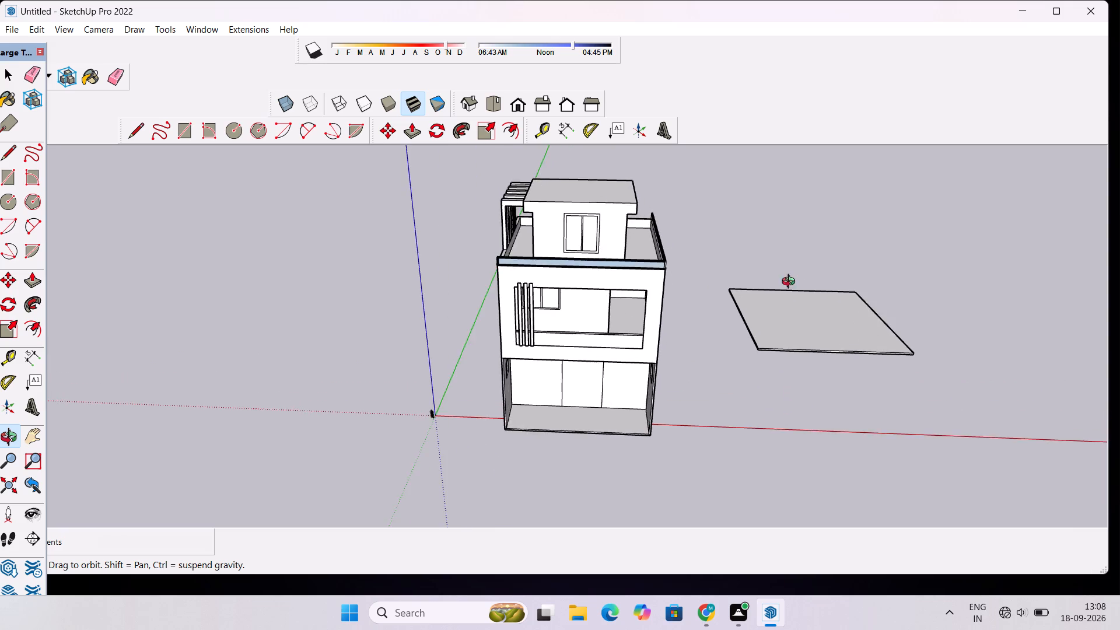
drag(789, 279, 734, 218)
scroll(633, 403, up, 2)
drag(617, 410, 891, 395)
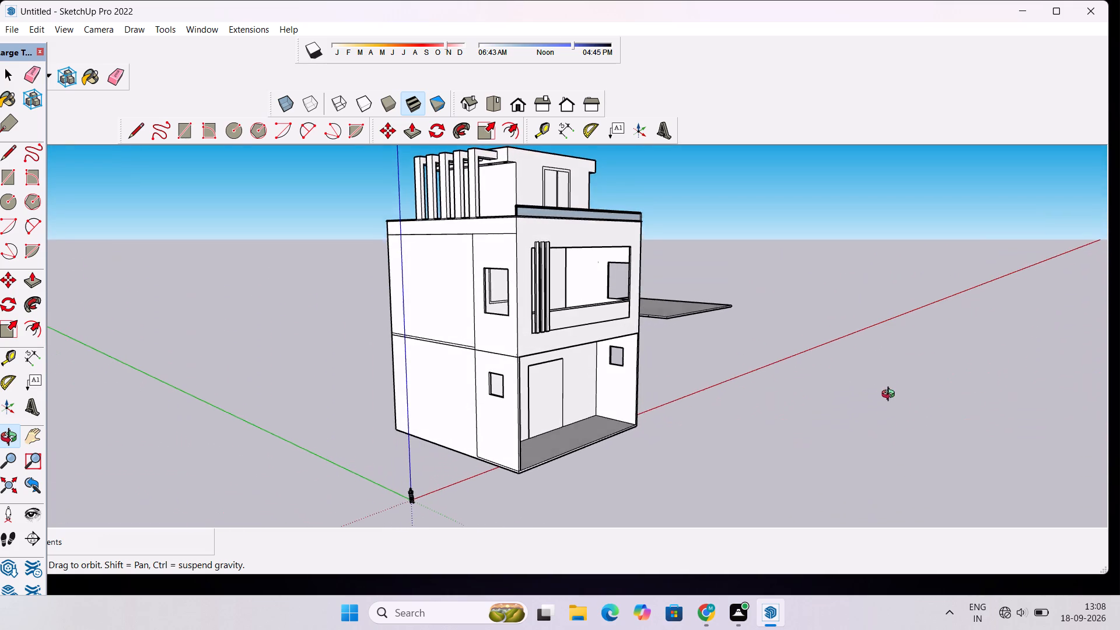
drag(891, 395, 890, 397)
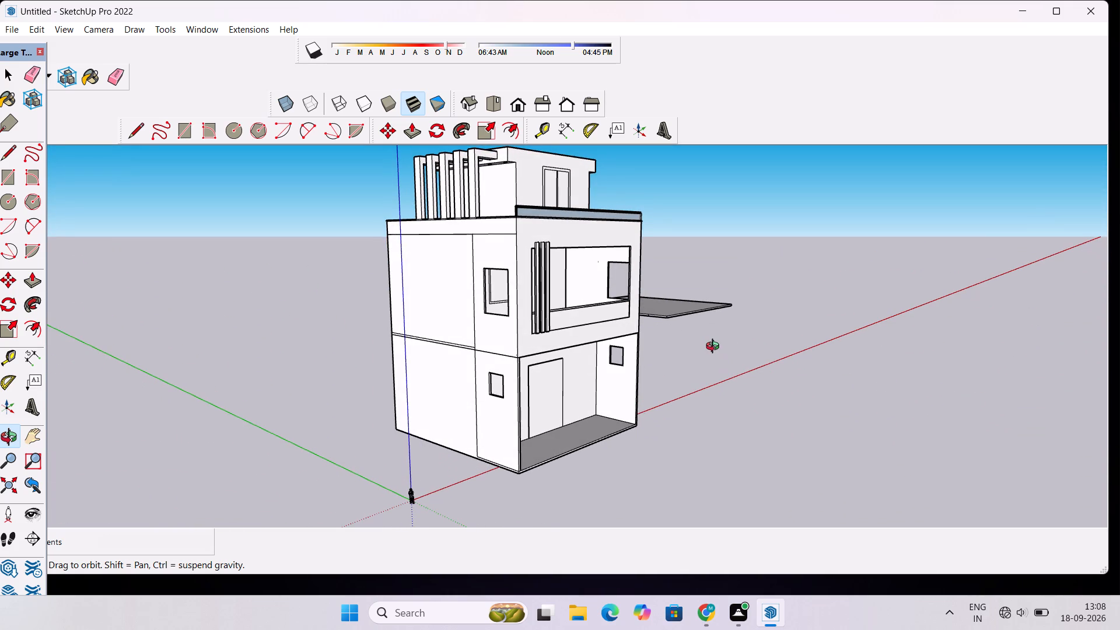
Examine the building's front facade and the open ground-floor bay down to its base.
scroll(715, 348, down, 1)
scroll(645, 397, down, 1)
scroll(620, 421, up, 4)
drag(640, 440, 521, 507)
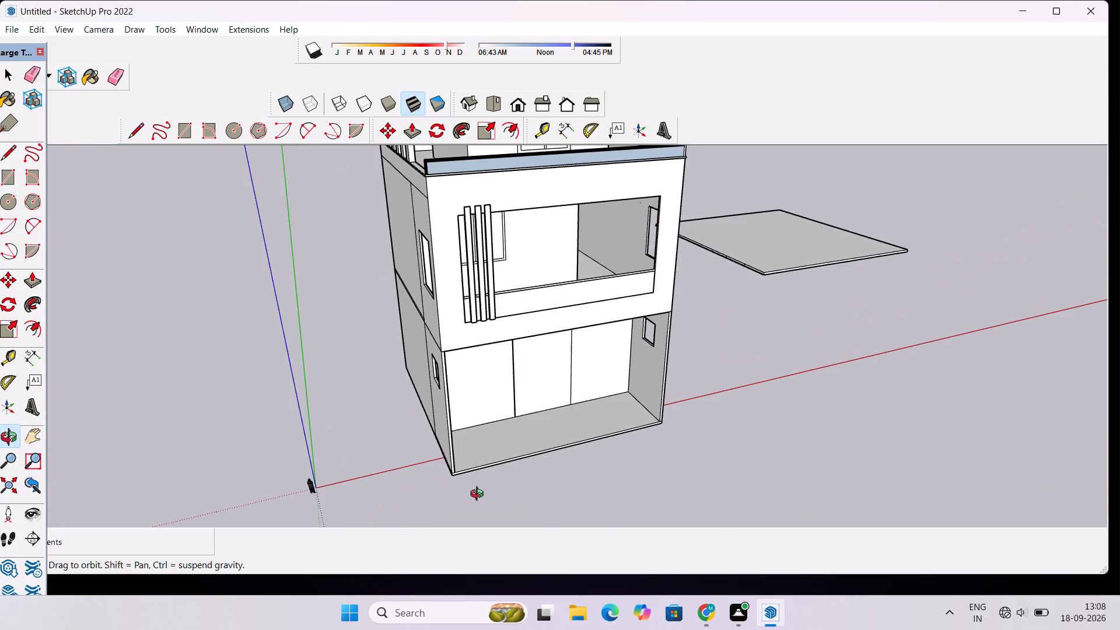
scroll(477, 485, down, 2)
scroll(480, 483, up, 2)
shift+drag(481, 486, 481, 439)
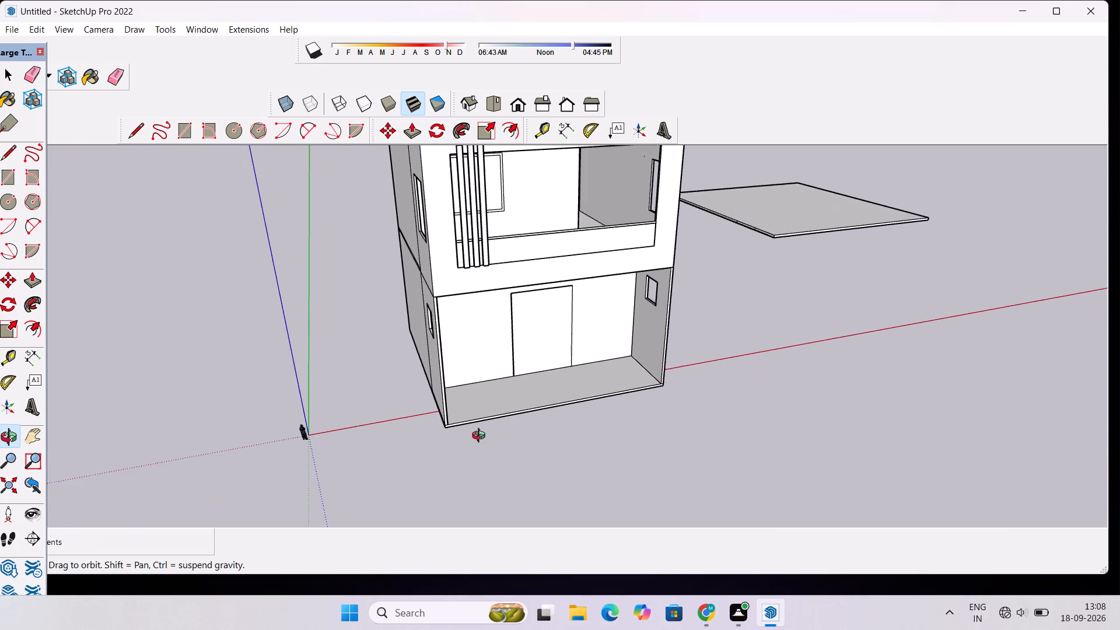
scroll(481, 437, down, 5)
drag(682, 425, 628, 444)
scroll(580, 435, up, 3)
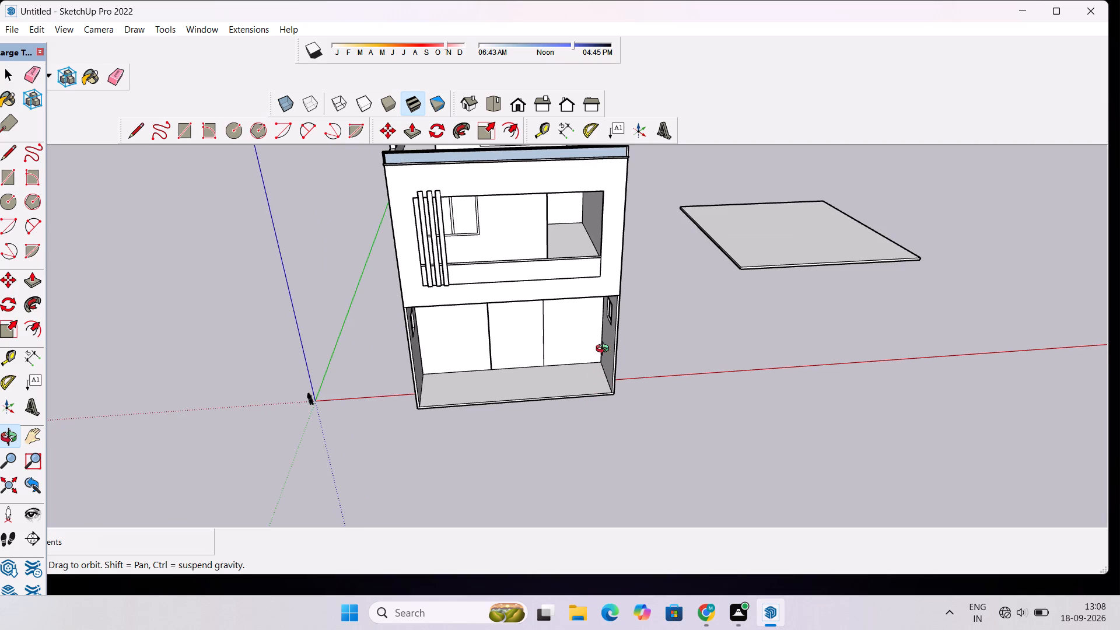
scroll(605, 350, up, 1)
scroll(604, 361, down, 4)
drag(611, 396, 606, 442)
scroll(612, 405, up, 3)
shift+drag(597, 395, 678, 403)
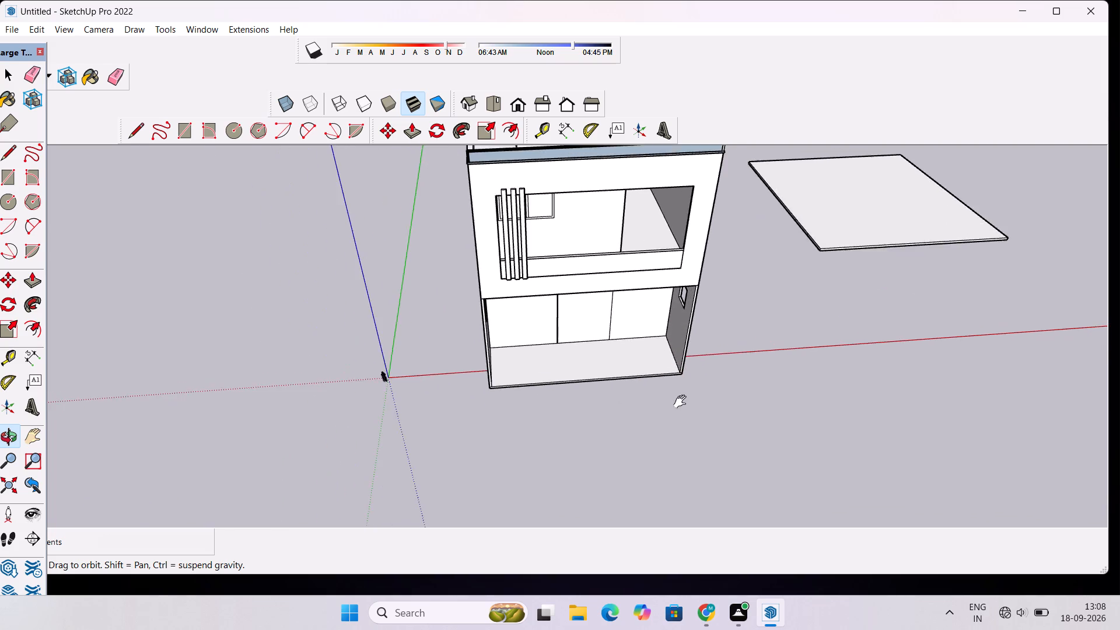
scroll(682, 393, up, 5)
drag(682, 391, 686, 399)
shift+drag(695, 355, 736, 400)
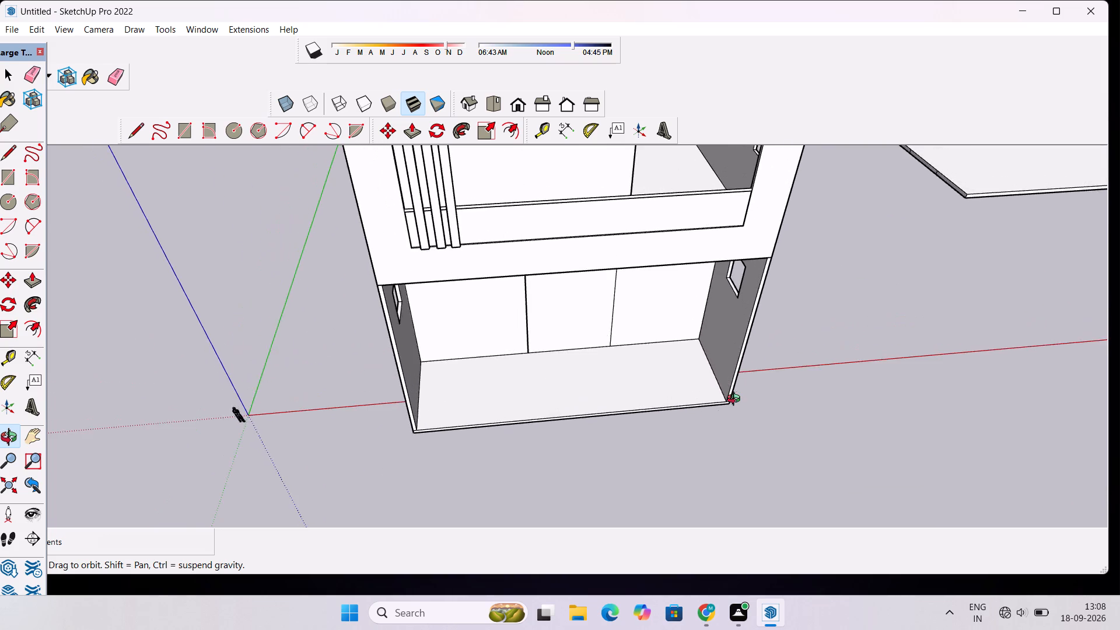
scroll(736, 400, down, 4)
drag(765, 408, 670, 391)
drag(757, 444, 785, 337)
scroll(764, 405, down, 6)
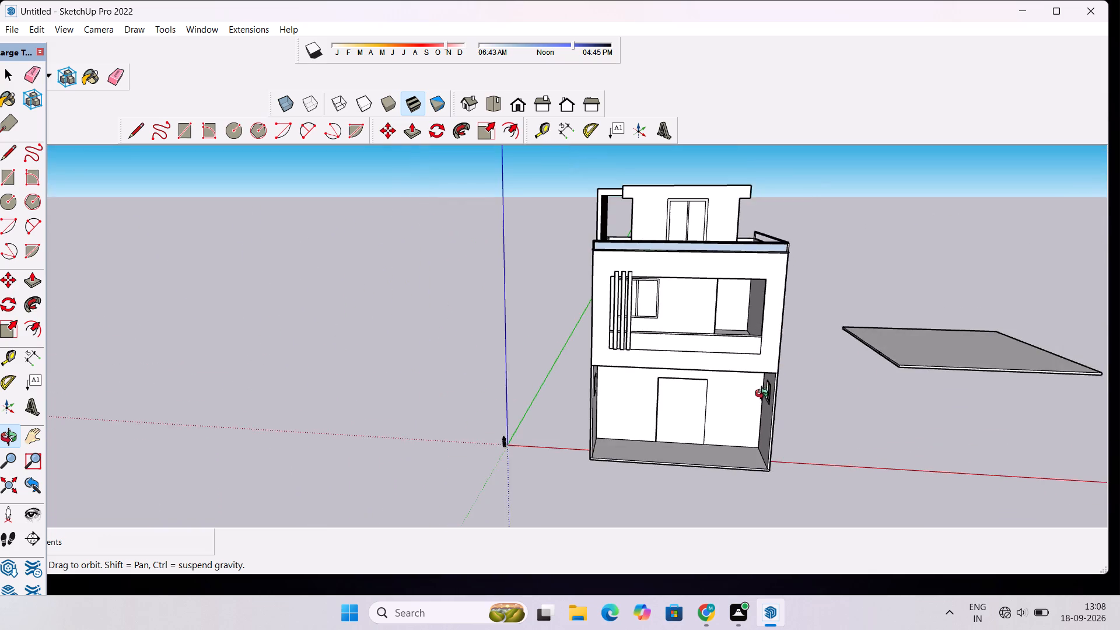
drag(779, 459, 786, 510)
scroll(778, 477, up, 4)
shift+drag(777, 468, 761, 353)
drag(563, 360, 592, 368)
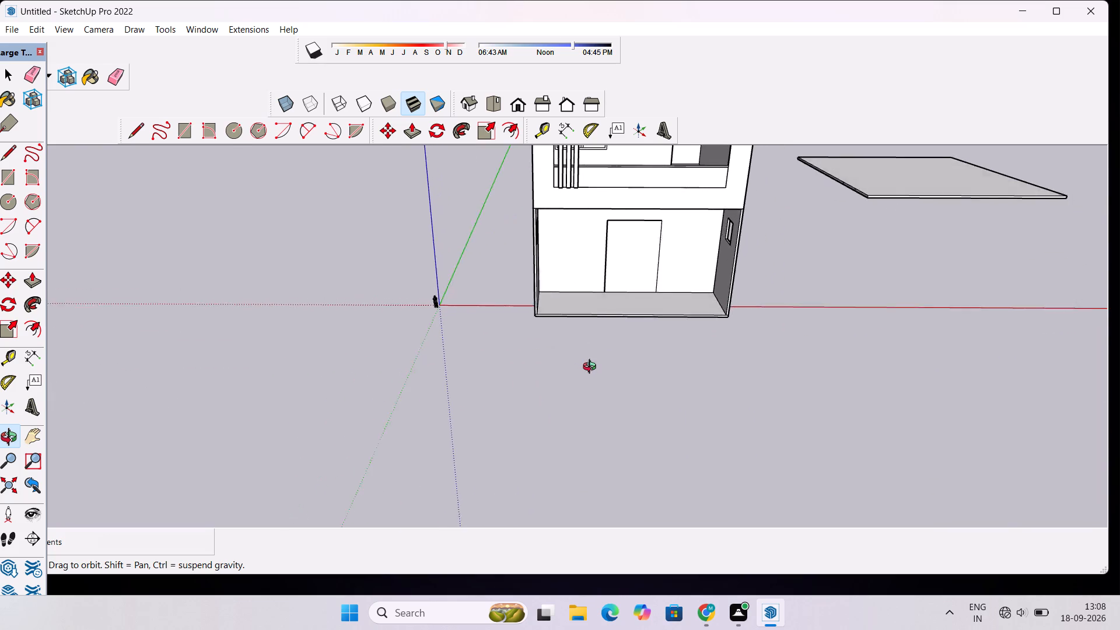
drag(592, 368, 619, 380)
Draw a horizontal square about 6' 3" per side outward from the ground-floor slab's front right corner.
scroll(641, 306, up, 4)
shift+drag(745, 303, 723, 391)
scroll(743, 395, up, 3)
shift+drag(742, 398, 725, 397)
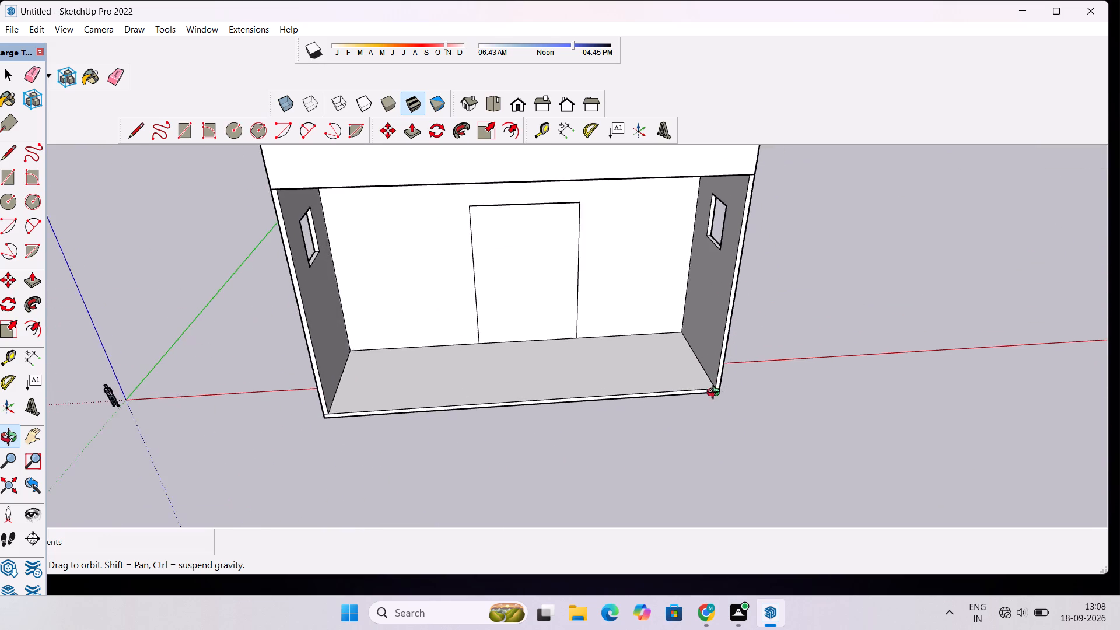
scroll(716, 394, up, 4)
drag(716, 394, 708, 398)
scroll(708, 398, down, 1)
drag(708, 398, 708, 430)
scroll(706, 429, up, 3)
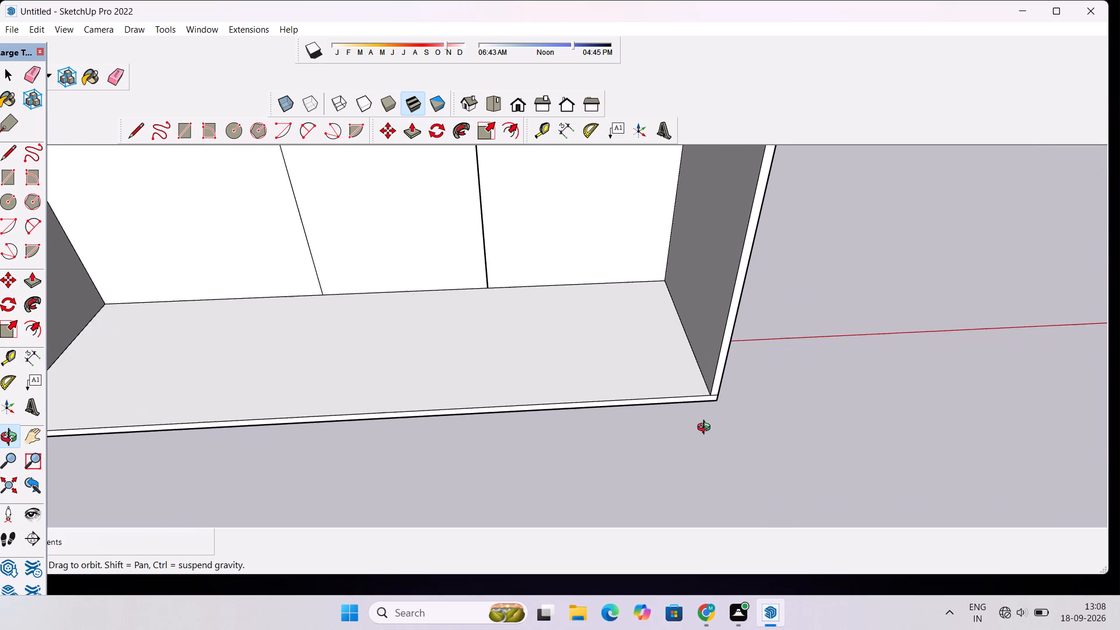
scroll(706, 429, up, 2)
shift+drag(701, 402, 703, 387)
key(r)
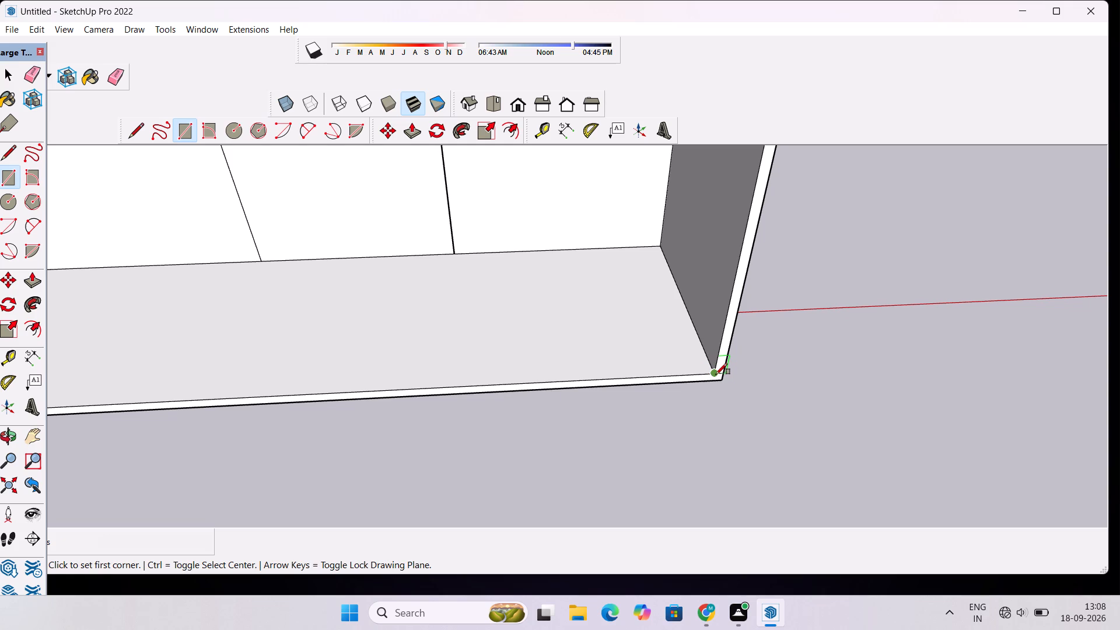
click(724, 372)
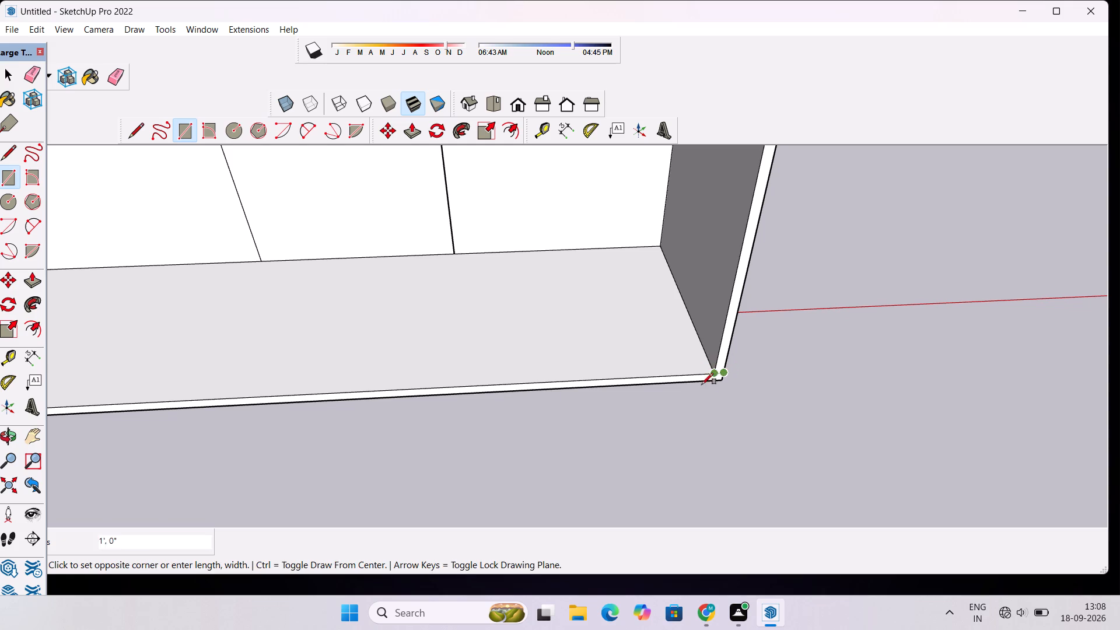
click(678, 419)
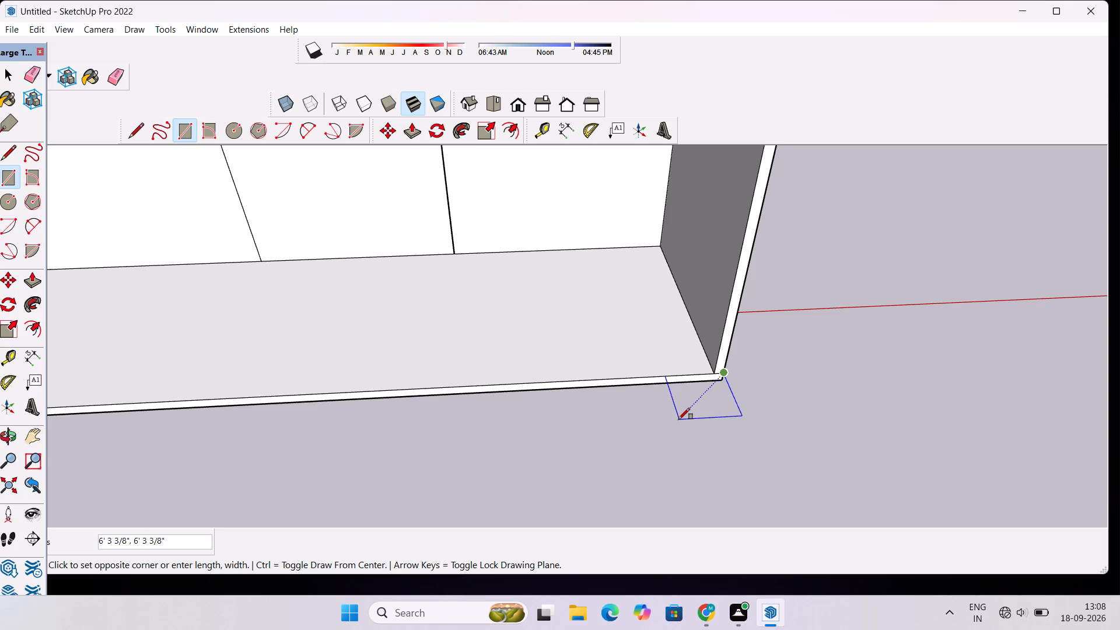
Delete the vertical face covering the ground-floor bay's front opening.
key(space)
click(639, 339)
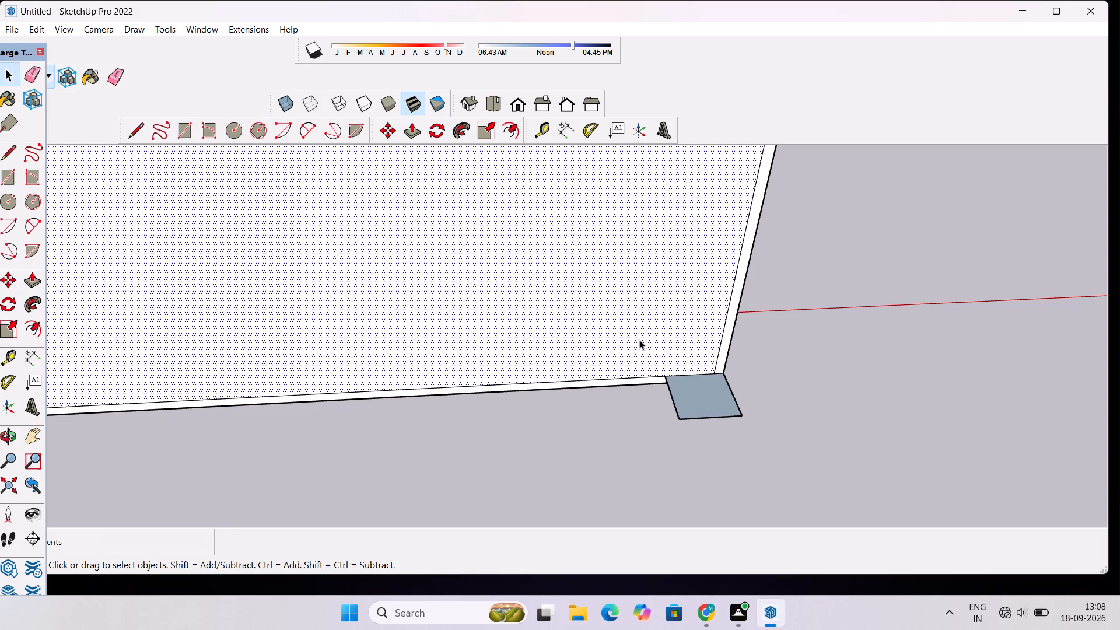
key(Delete)
Push/Pull the square at the ground floor's front right corner upward about 42' 5" into a column.
click(694, 404)
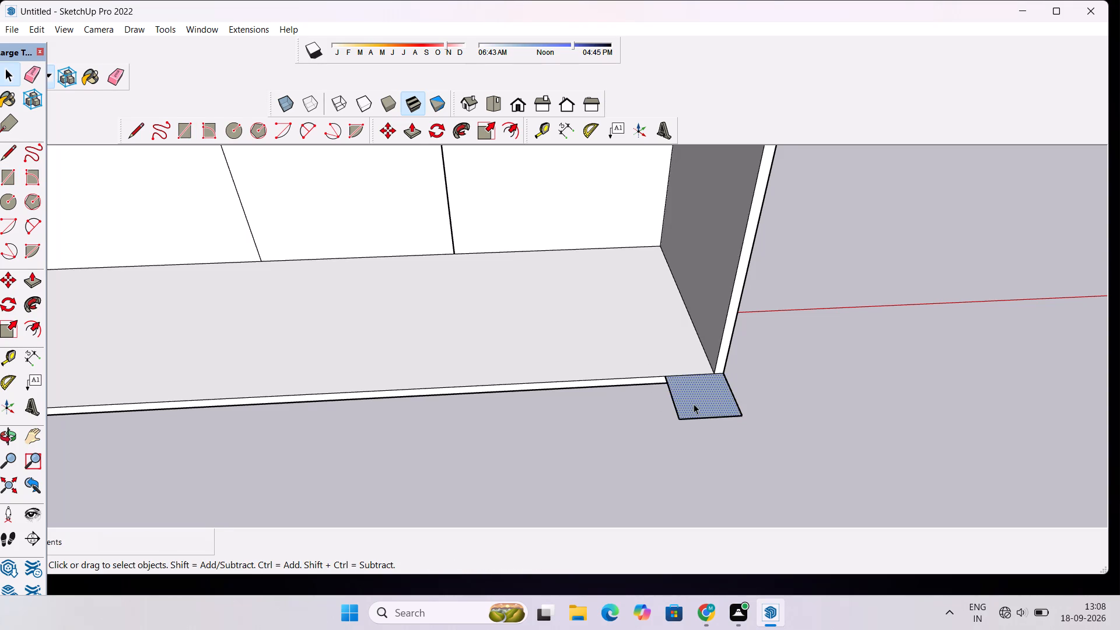
key(p)
click(694, 404)
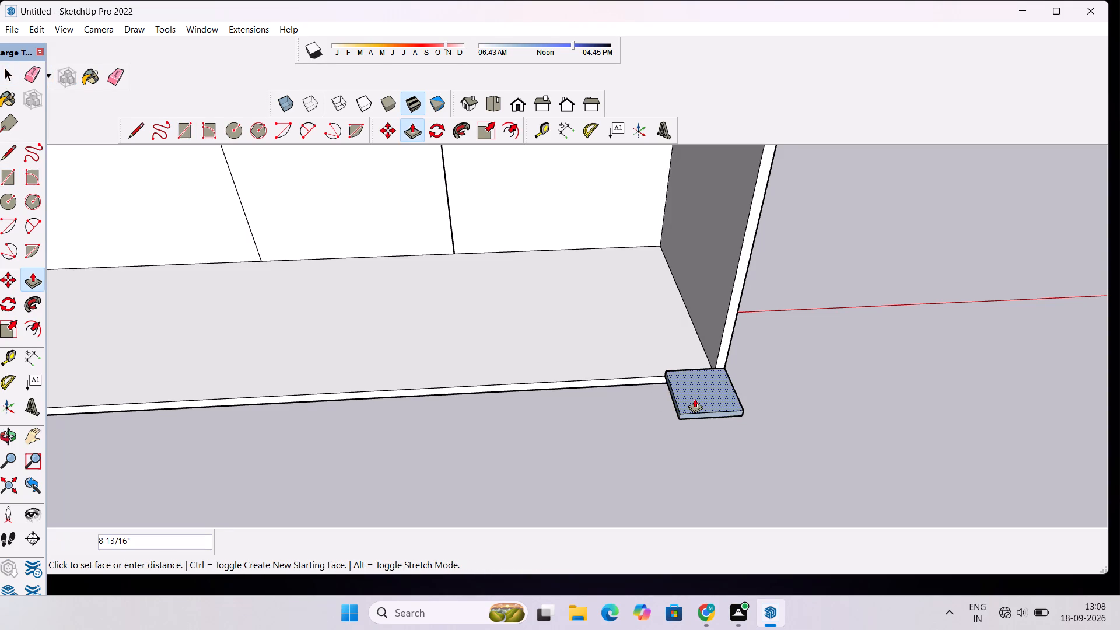
scroll(695, 398, down, 5)
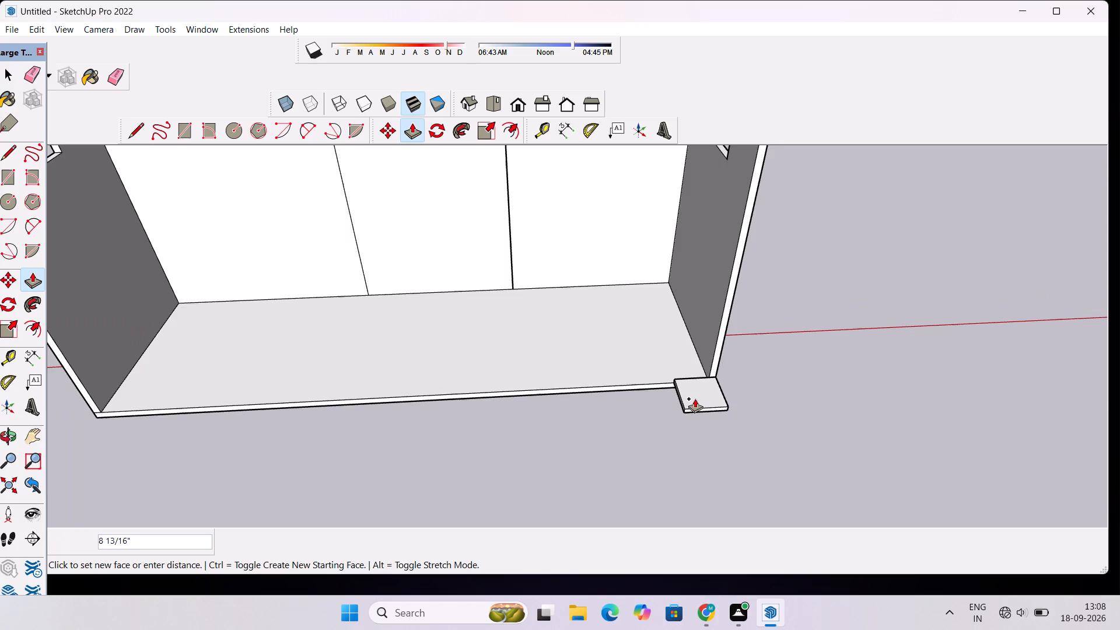
scroll(695, 398, down, 9)
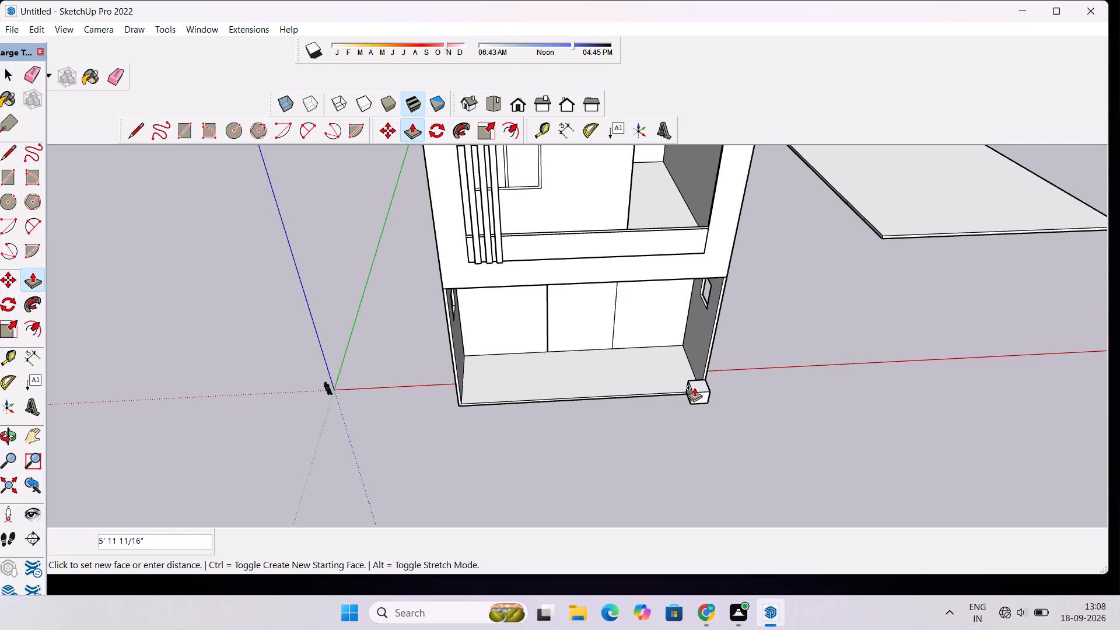
scroll(694, 387, up, 3)
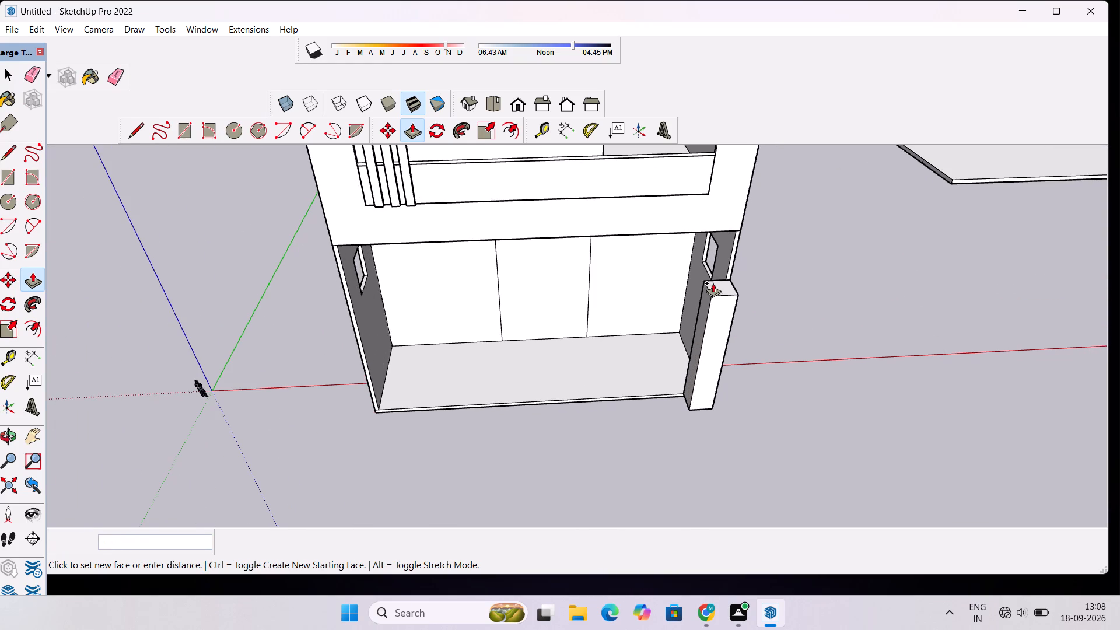
scroll(714, 279, up, 6)
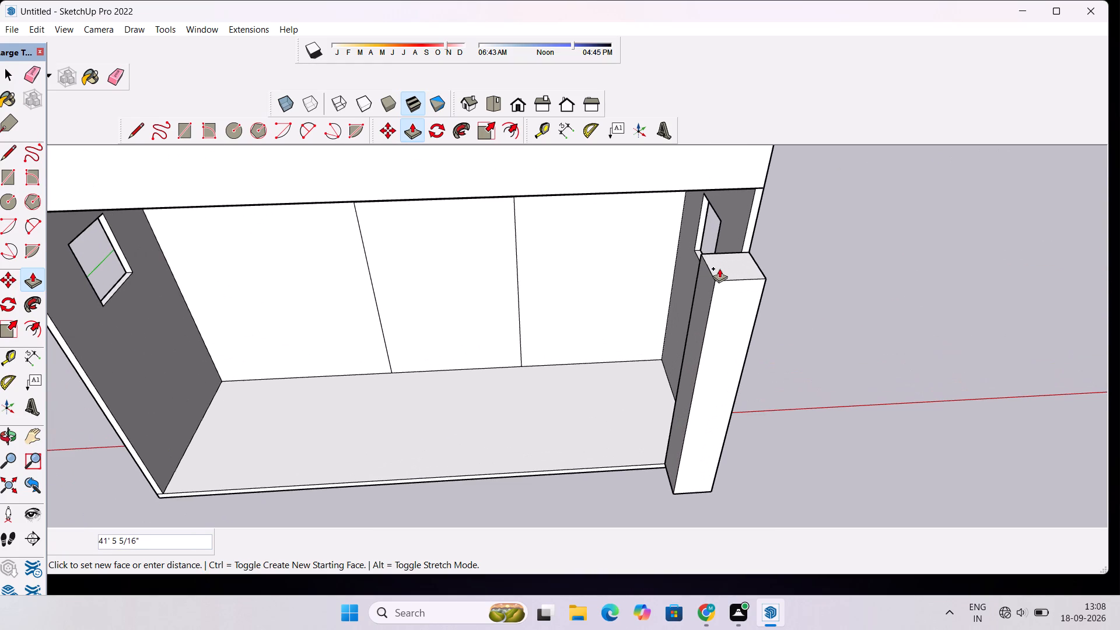
scroll(720, 268, up, 3)
scroll(720, 268, down, 5)
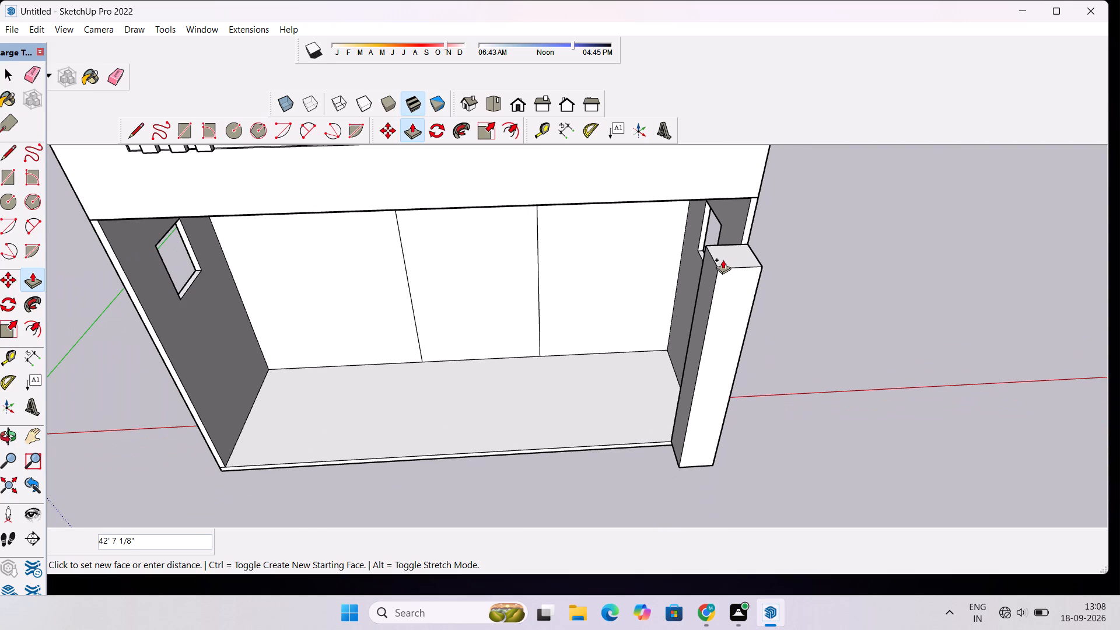
click(723, 261)
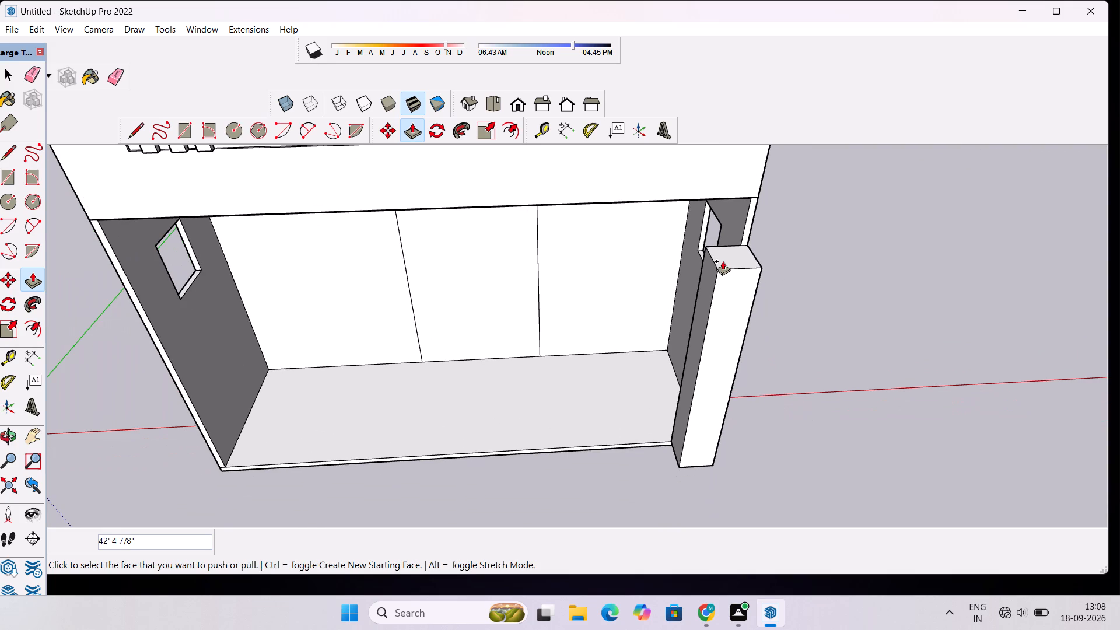
key(space)
Examine the building and its corner column from the left side, from the front and from above.
text(o)
drag(774, 339, 732, 277)
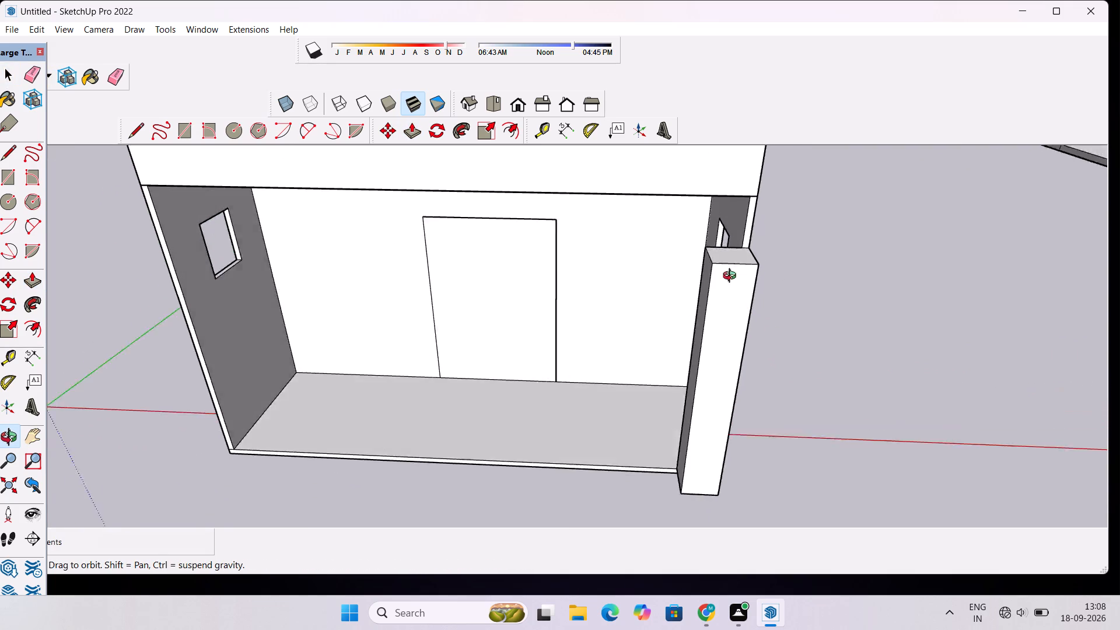
drag(732, 277, 722, 247)
scroll(719, 236, down, 12)
drag(567, 359, 890, 463)
scroll(569, 237, up, 2)
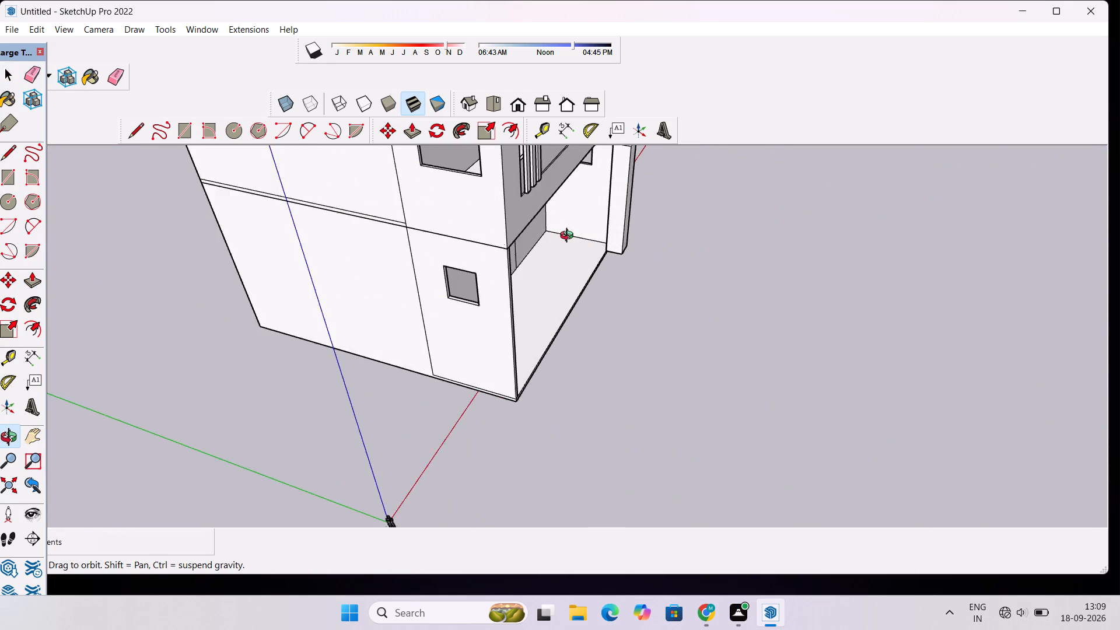
scroll(569, 237, up, 5)
drag(671, 313, 572, 319)
scroll(562, 303, down, 4)
shift+drag(562, 303, 645, 346)
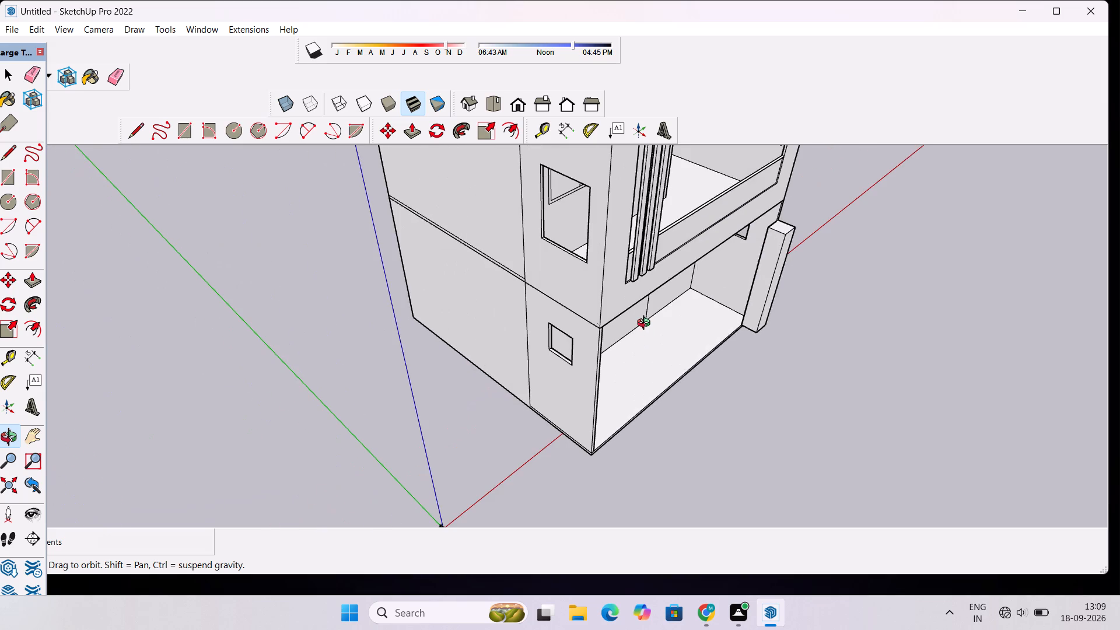
scroll(647, 322, down, 4)
scroll(674, 376, up, 4)
drag(690, 381, 569, 387)
scroll(569, 387, down, 3)
drag(611, 440, 589, 399)
scroll(581, 383, down, 5)
drag(586, 421, 593, 464)
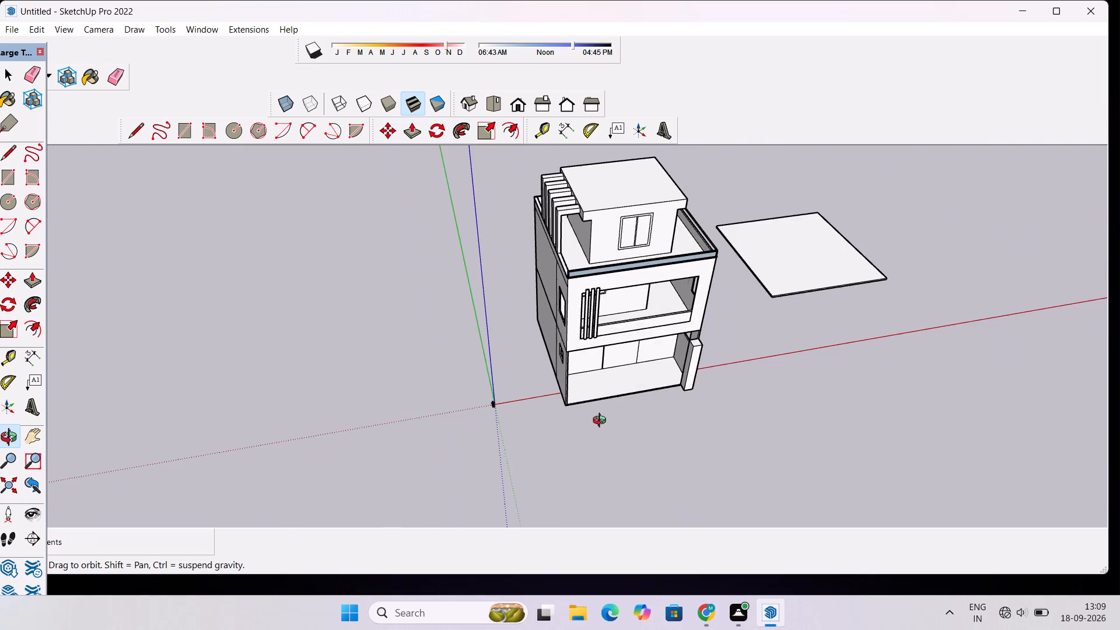
scroll(602, 422, up, 8)
drag(643, 409, 581, 398)
scroll(580, 396, down, 5)
shift+drag(583, 408, 634, 413)
scroll(647, 407, up, 4)
scroll(644, 402, down, 1)
drag(635, 397, 640, 406)
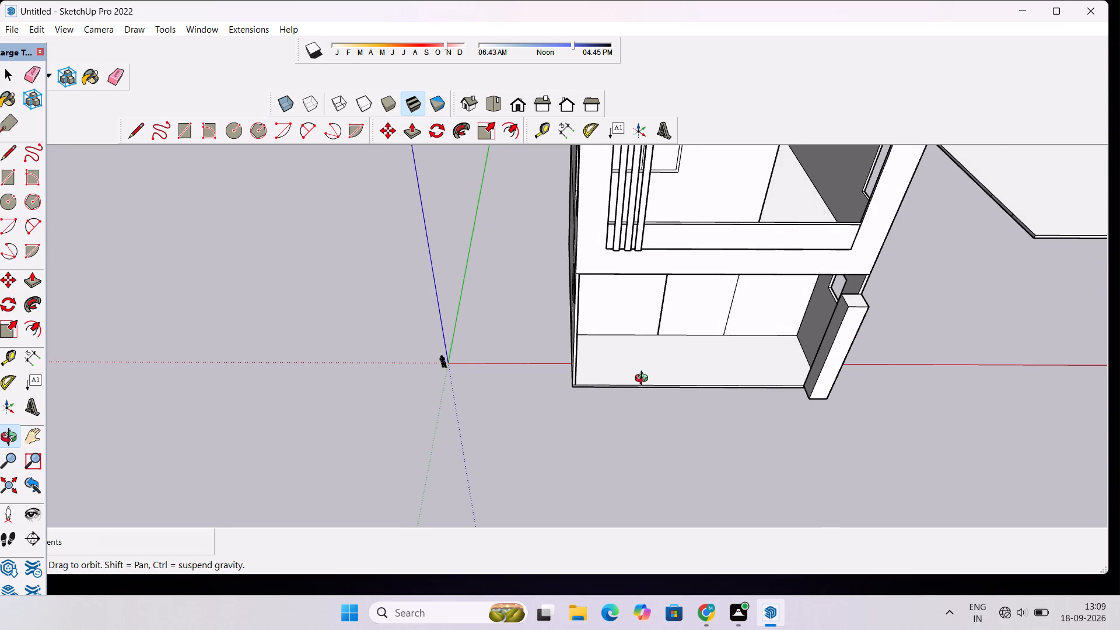
scroll(644, 379, up, 1)
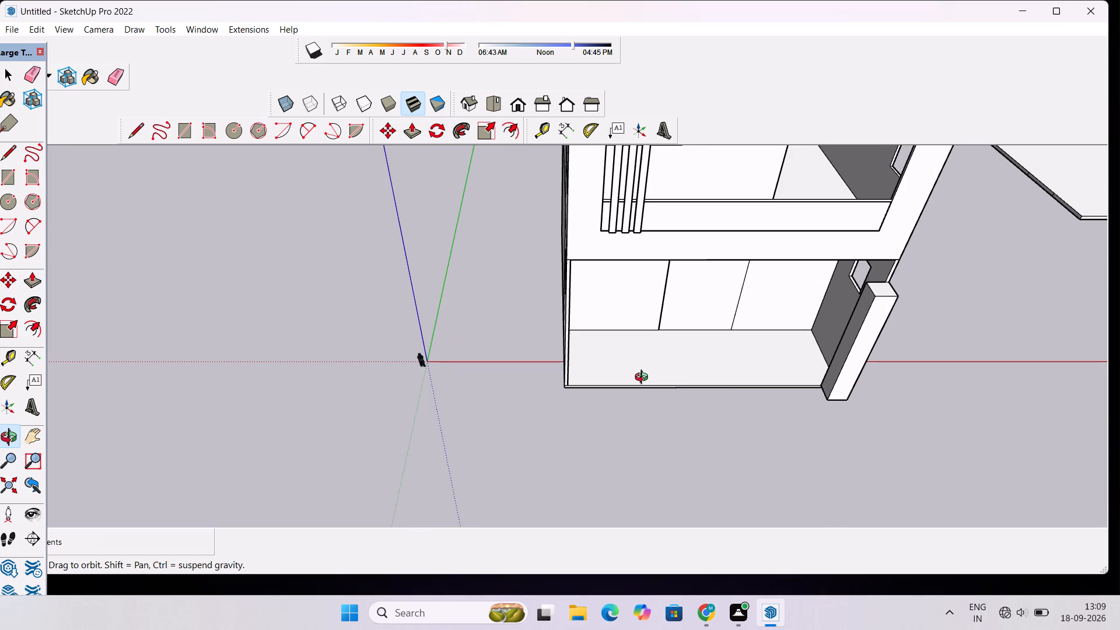
scroll(644, 379, down, 1)
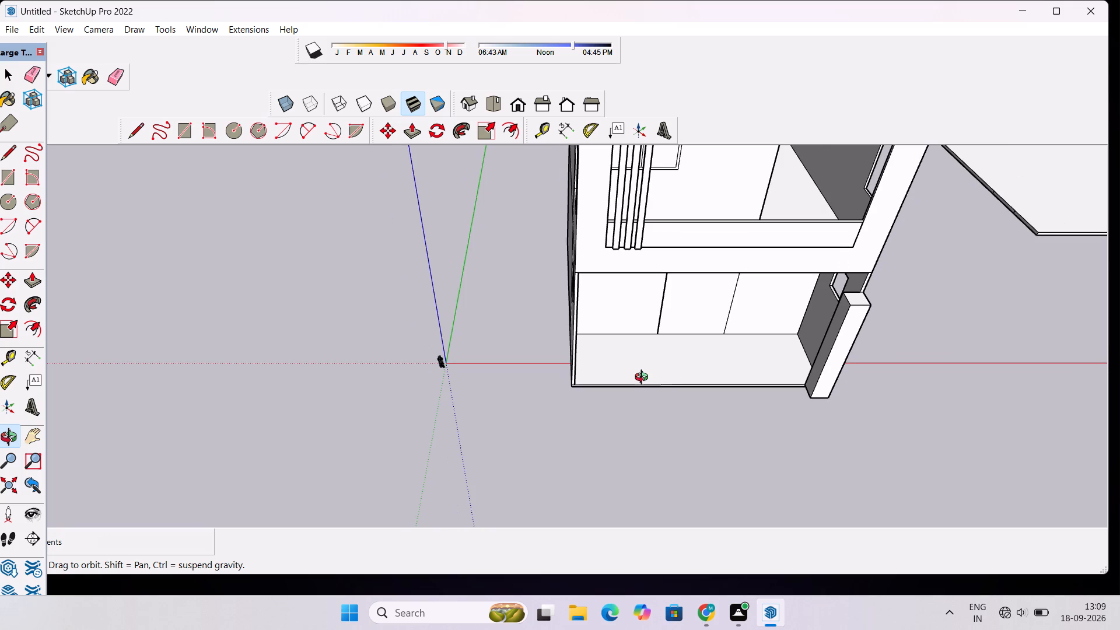
scroll(645, 375, down, 1)
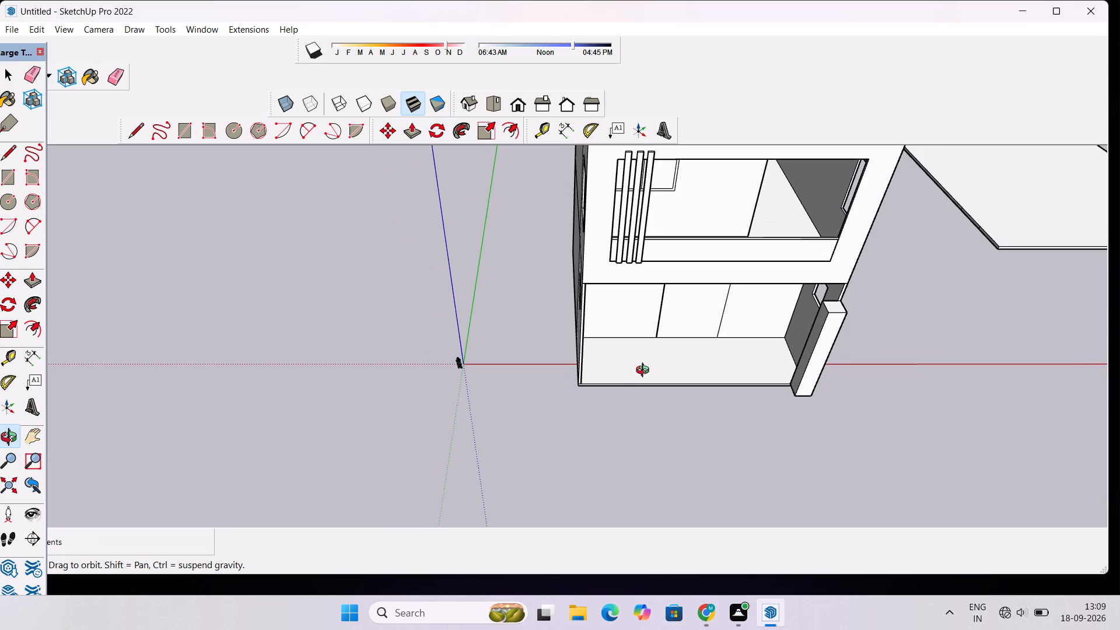
scroll(645, 372, down, 1)
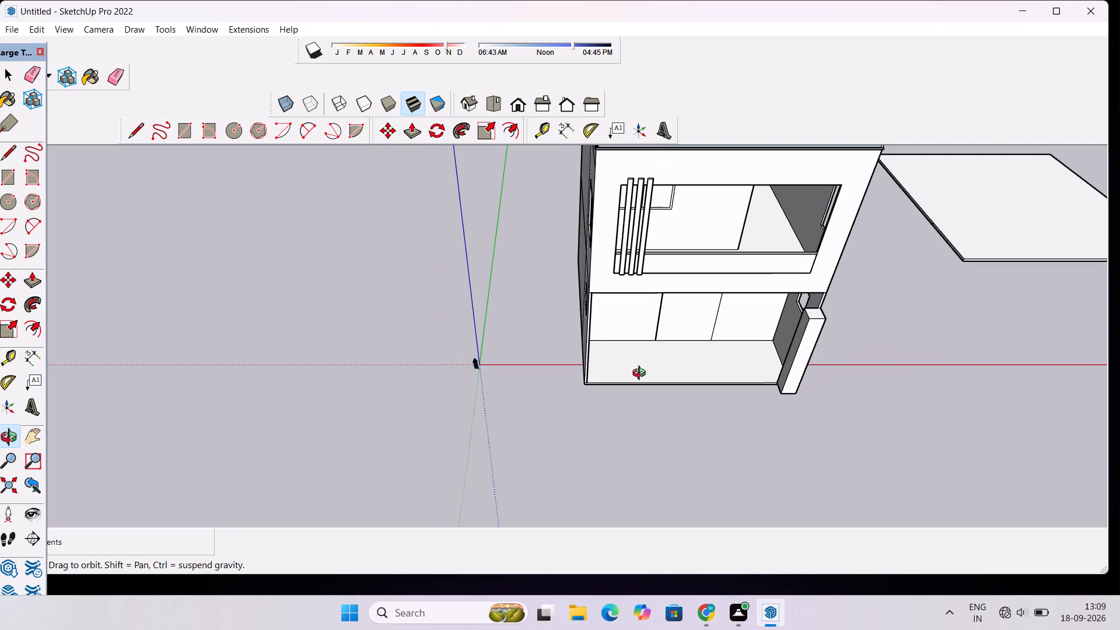
Examine the ground-floor bay's open front, floor and both front corners from the front left and from above.
drag(653, 421, 679, 335)
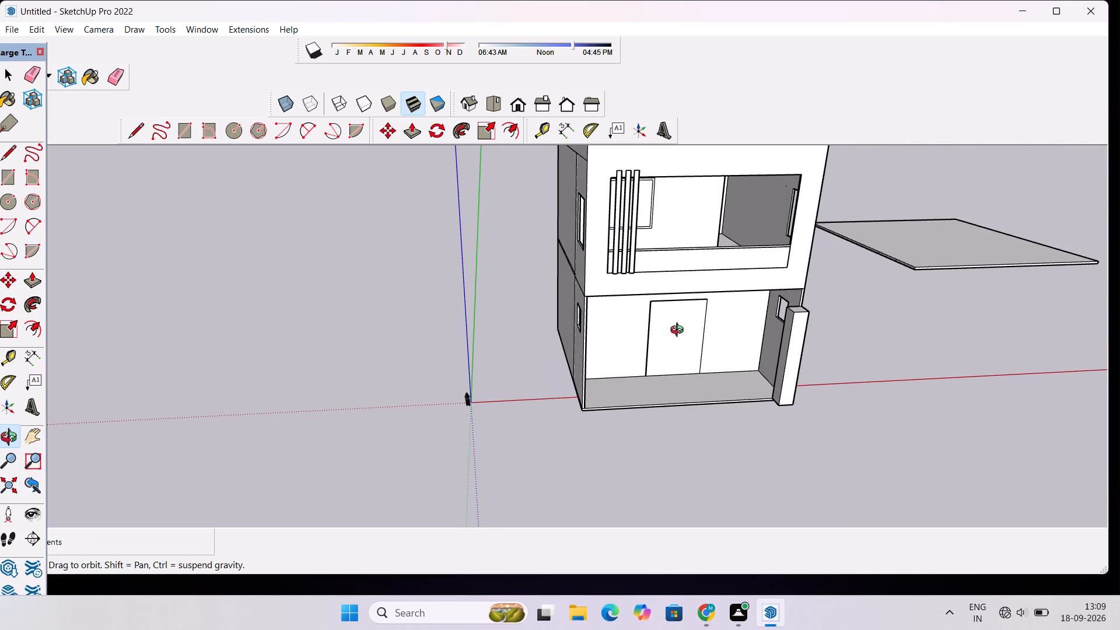
drag(598, 393, 677, 393)
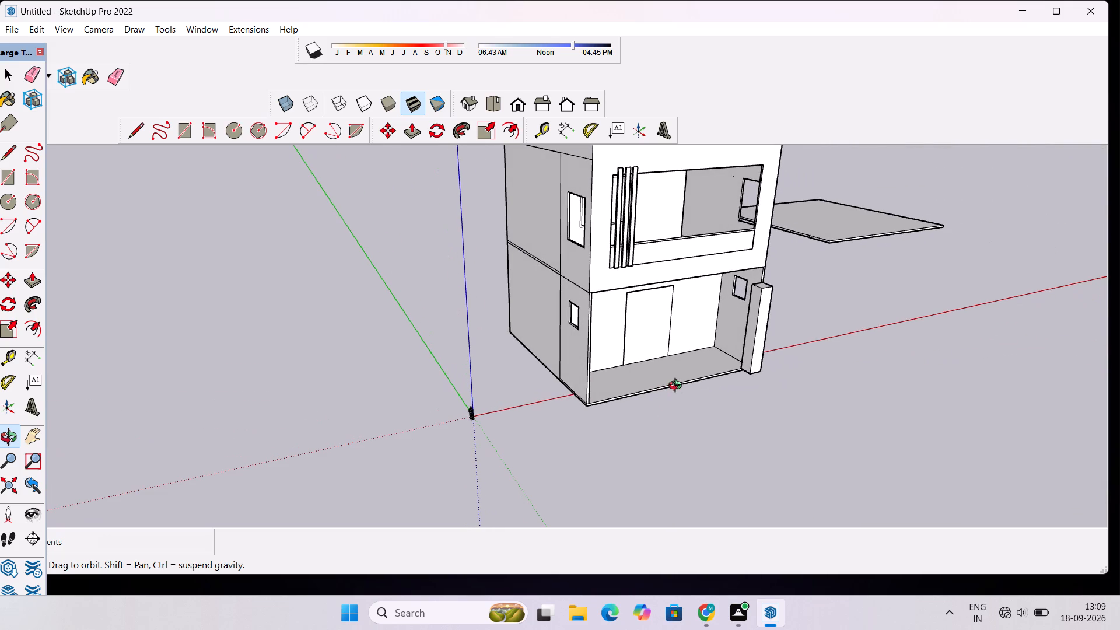
scroll(680, 381, up, 3)
scroll(678, 371, down, 5)
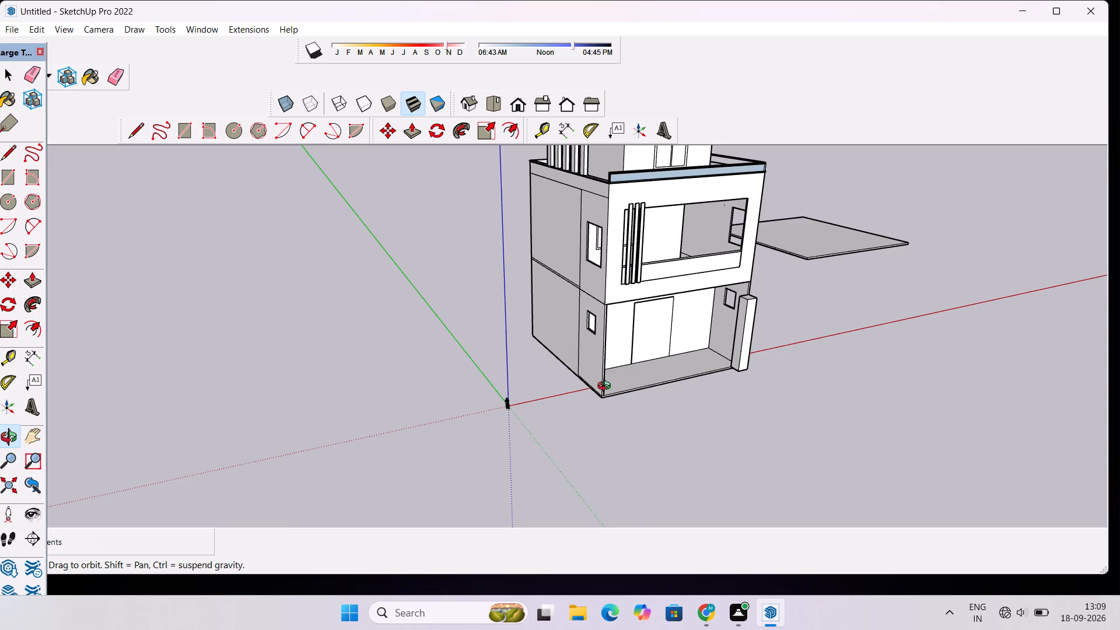
drag(606, 387, 694, 384)
scroll(697, 345, up, 4)
drag(712, 373, 577, 365)
scroll(576, 364, up, 3)
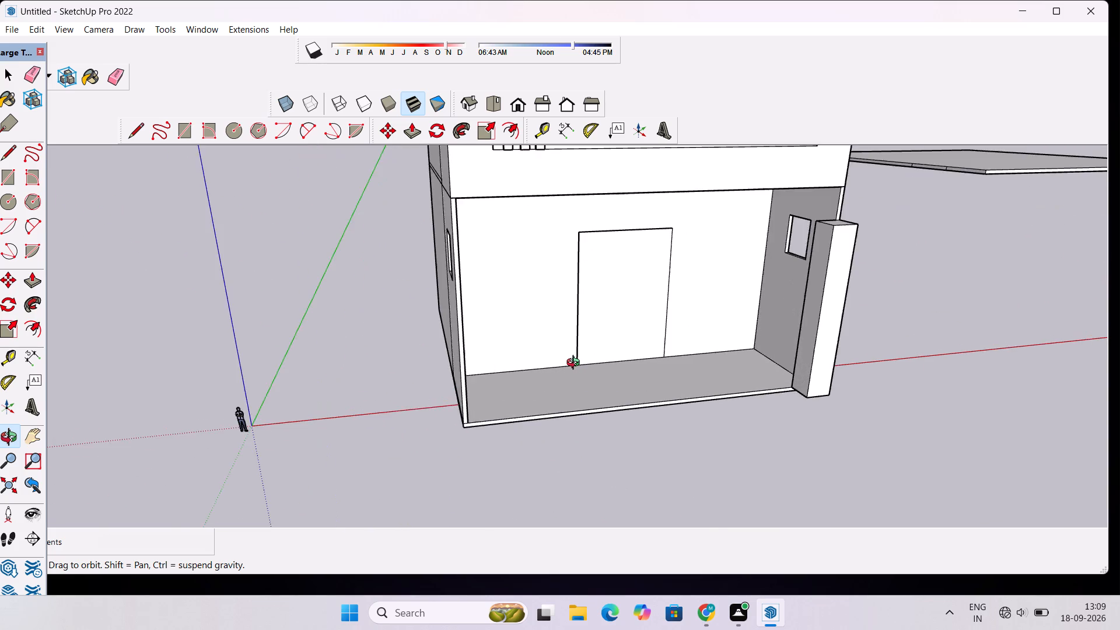
scroll(576, 364, down, 2)
drag(583, 358, 586, 389)
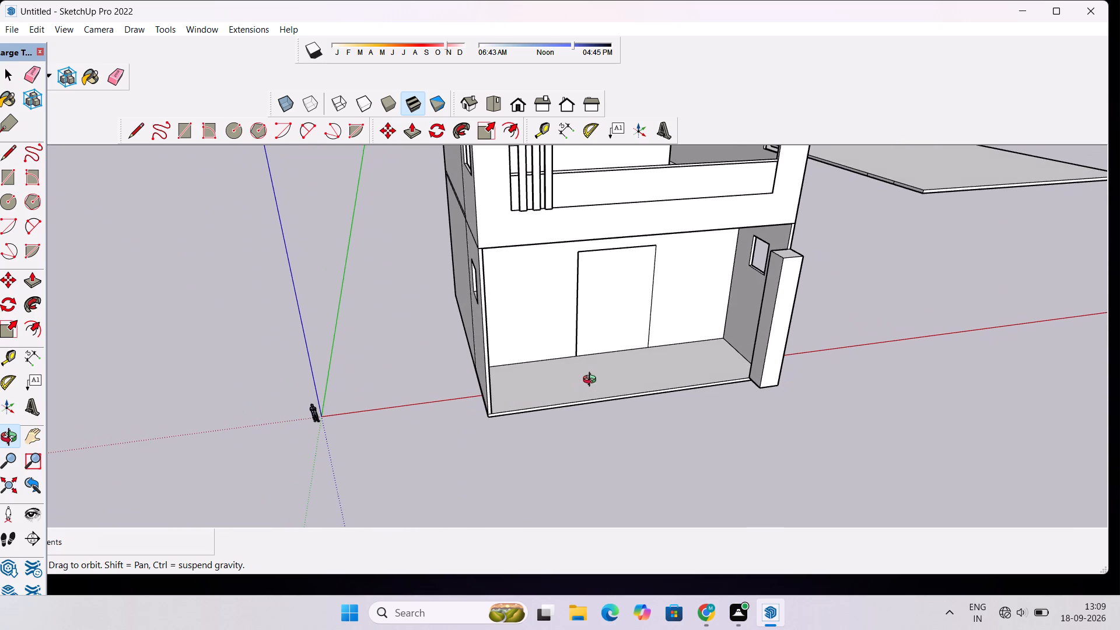
drag(591, 330, 599, 365)
drag(608, 352, 614, 393)
scroll(614, 392, down, 5)
scroll(622, 386, up, 5)
shift+drag(602, 362, 580, 327)
scroll(572, 318, down, 1)
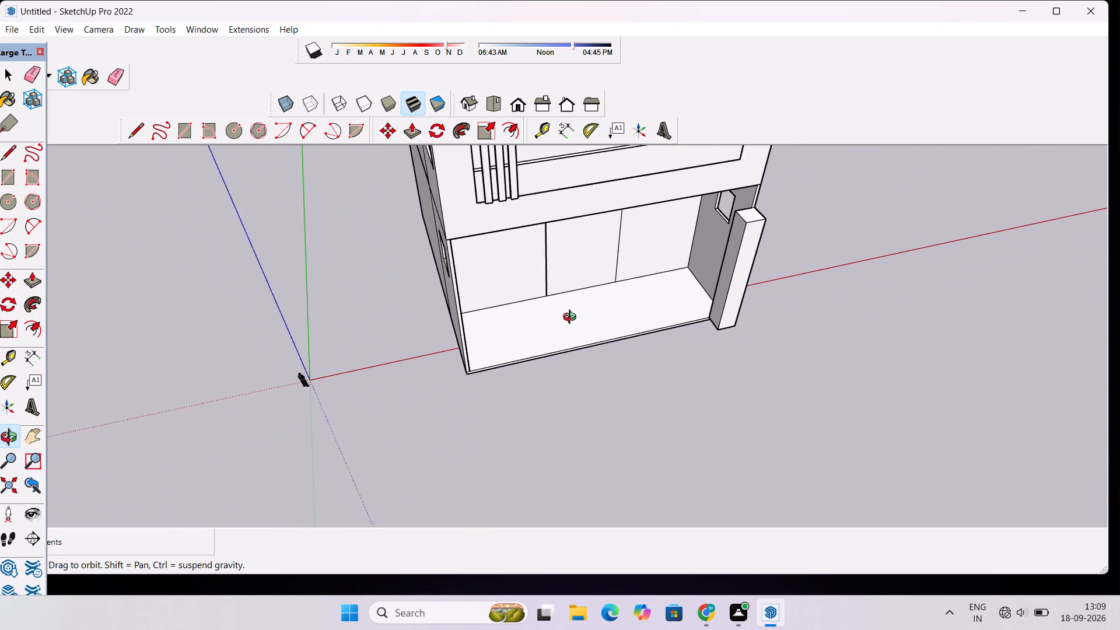
scroll(572, 318, down, 2)
drag(572, 344, 590, 395)
scroll(598, 351, up, 6)
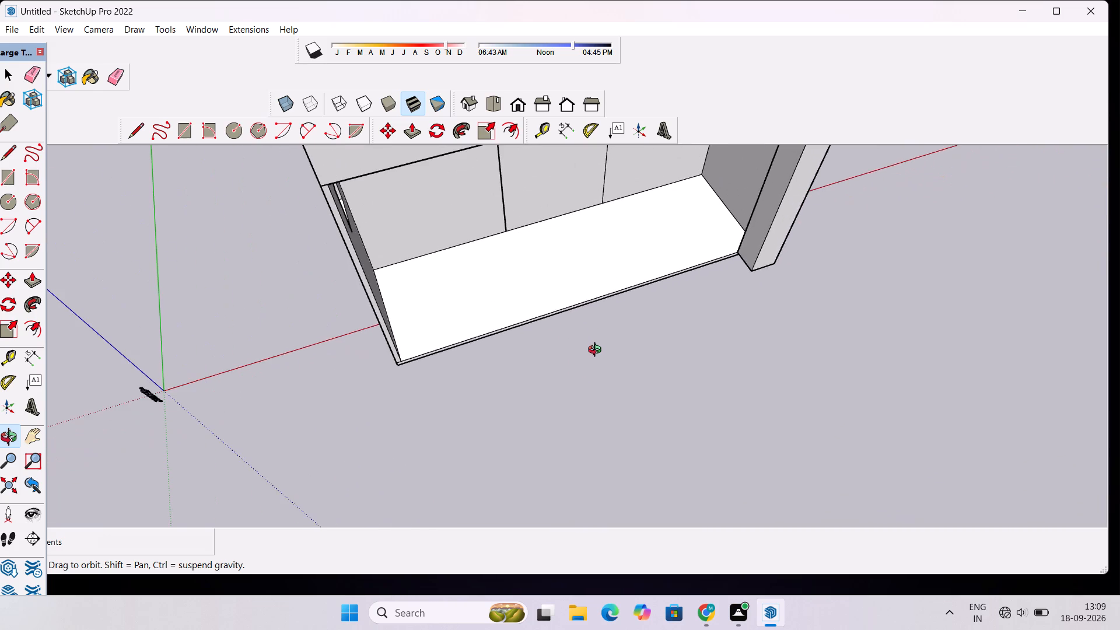
shift+drag(592, 303, 590, 360)
scroll(590, 360, down, 4)
drag(622, 382, 568, 401)
scroll(568, 401, up, 3)
shift+drag(595, 386, 554, 401)
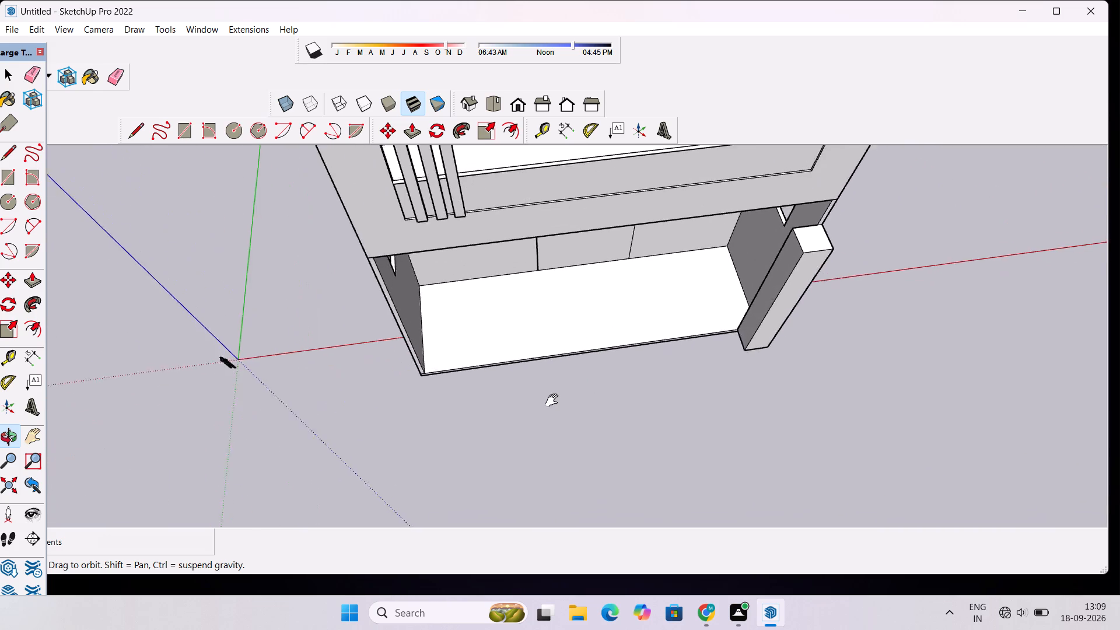
shift+drag(554, 401, 551, 402)
scroll(551, 402, down, 3)
shift+drag(570, 393, 532, 419)
scroll(558, 404, up, 2)
shift+drag(600, 385, 531, 414)
scroll(531, 414, up, 1)
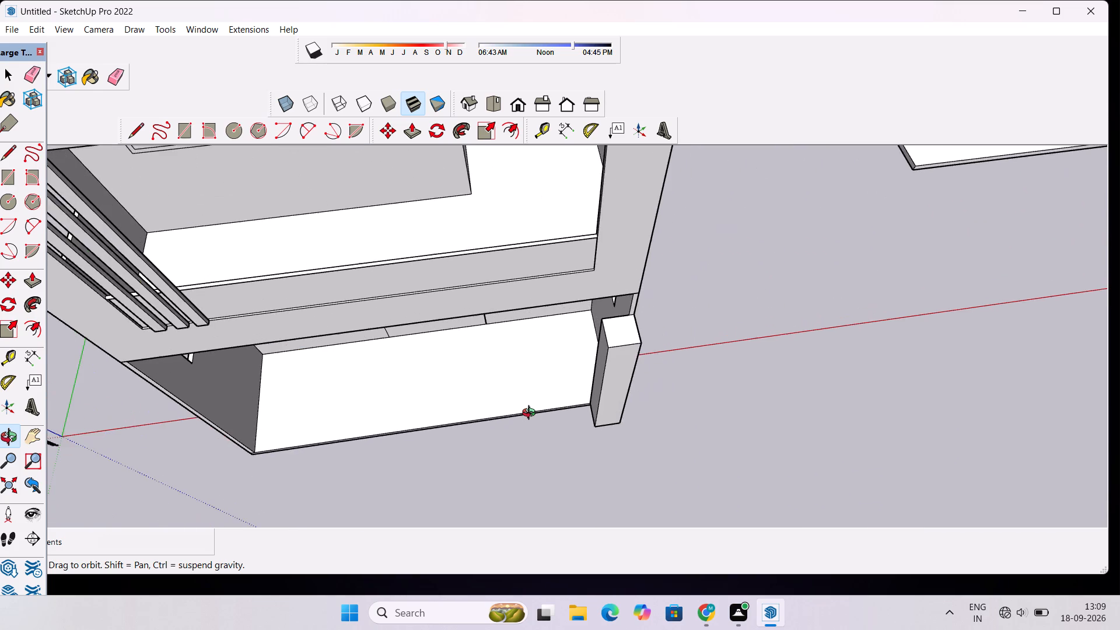
scroll(531, 414, up, 1)
Copy the column's square top face about 92' 1", using the bay floor's back right corner as base and its front left corner as destination.
key(space)
double_click(643, 326)
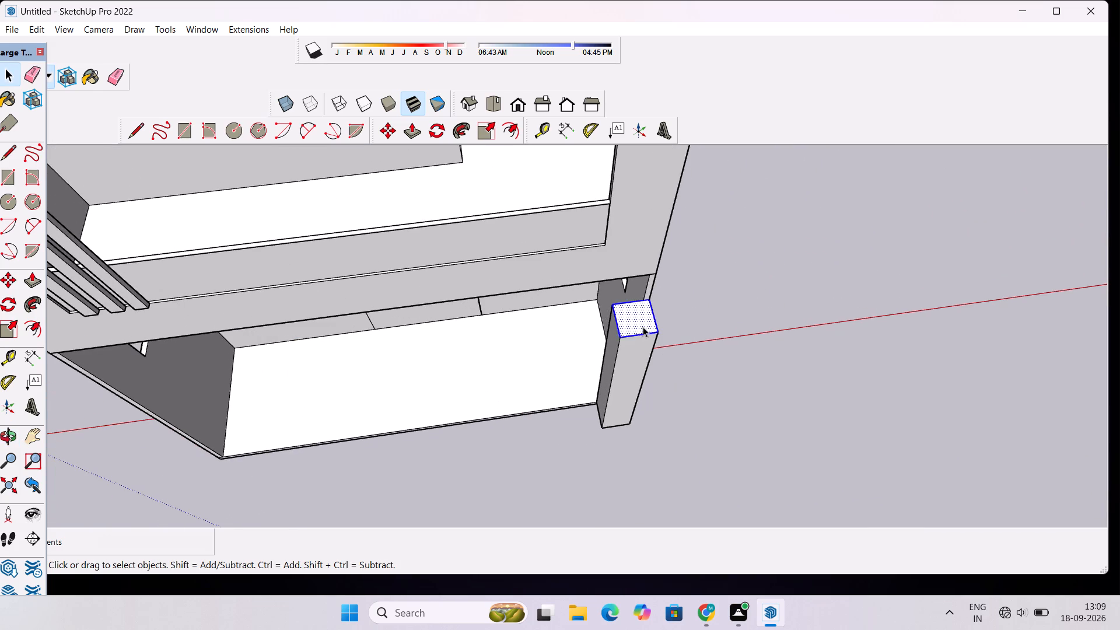
key(m)
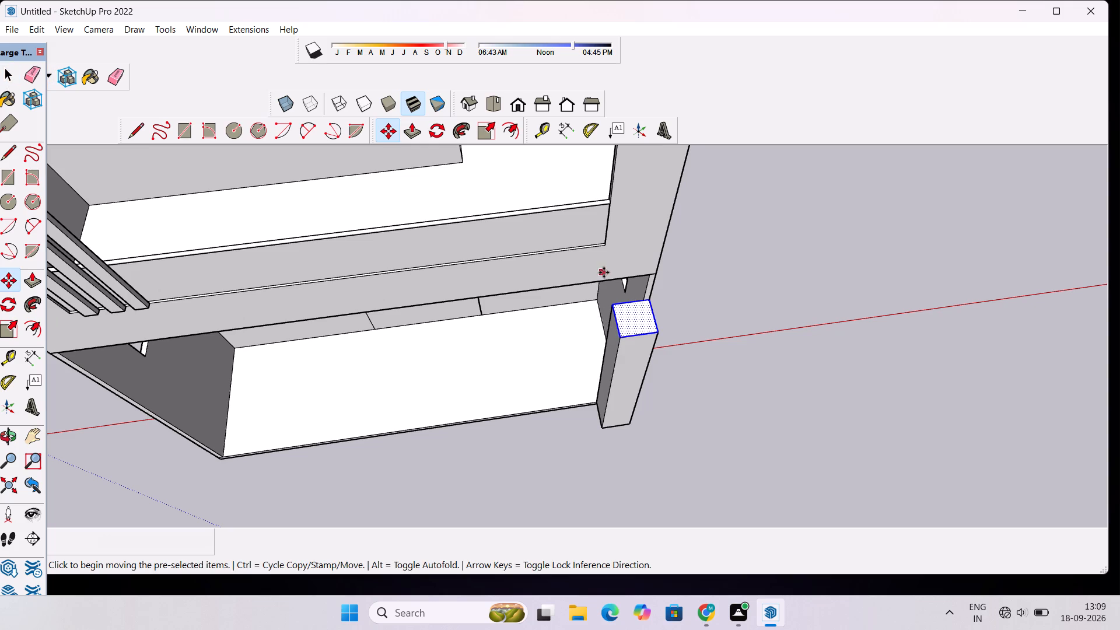
click(602, 307)
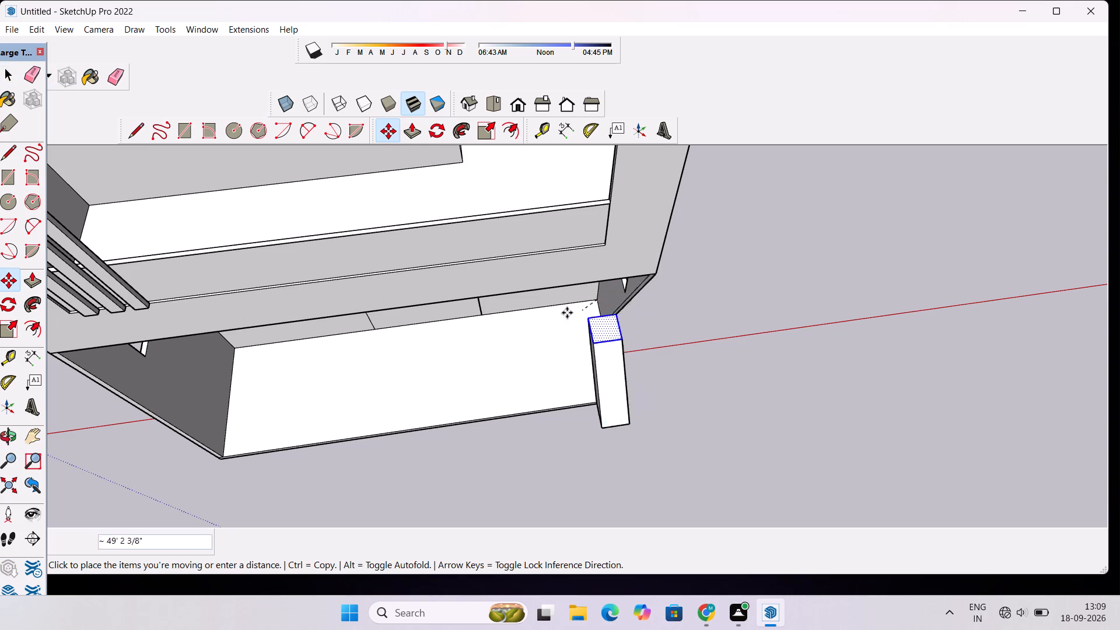
scroll(524, 330, down, 9)
scroll(436, 397, up, 5)
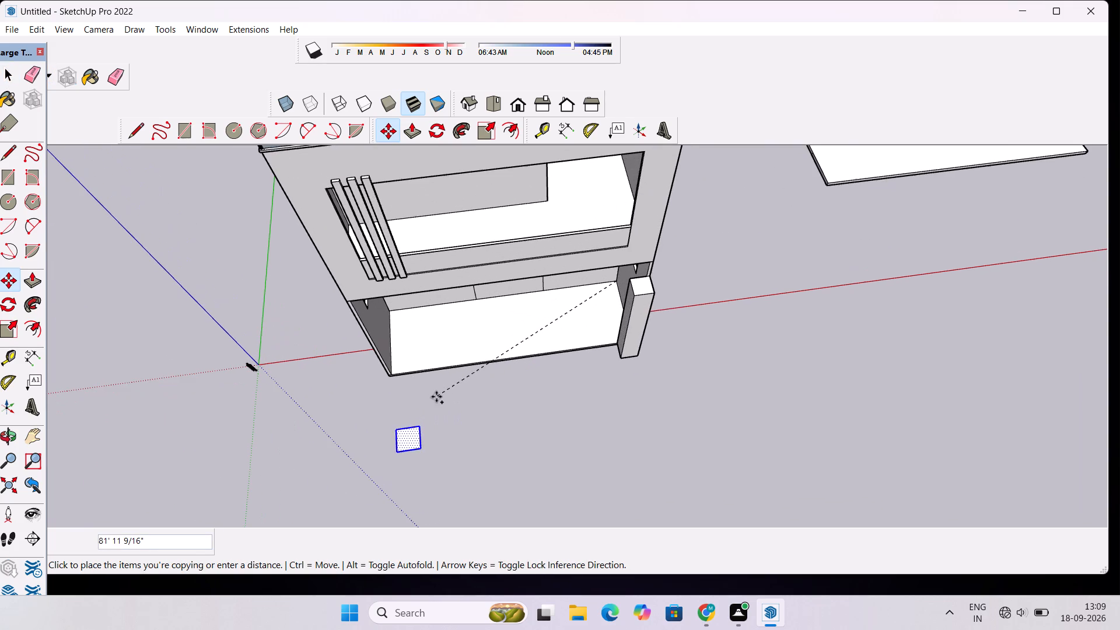
scroll(421, 336, up, 4)
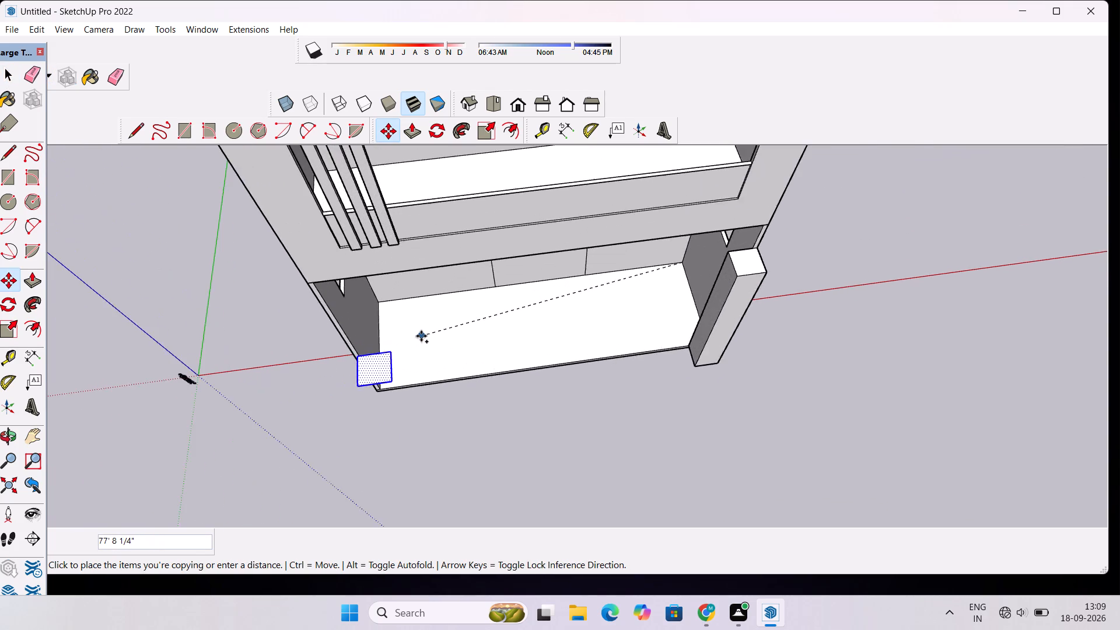
scroll(421, 336, up, 2)
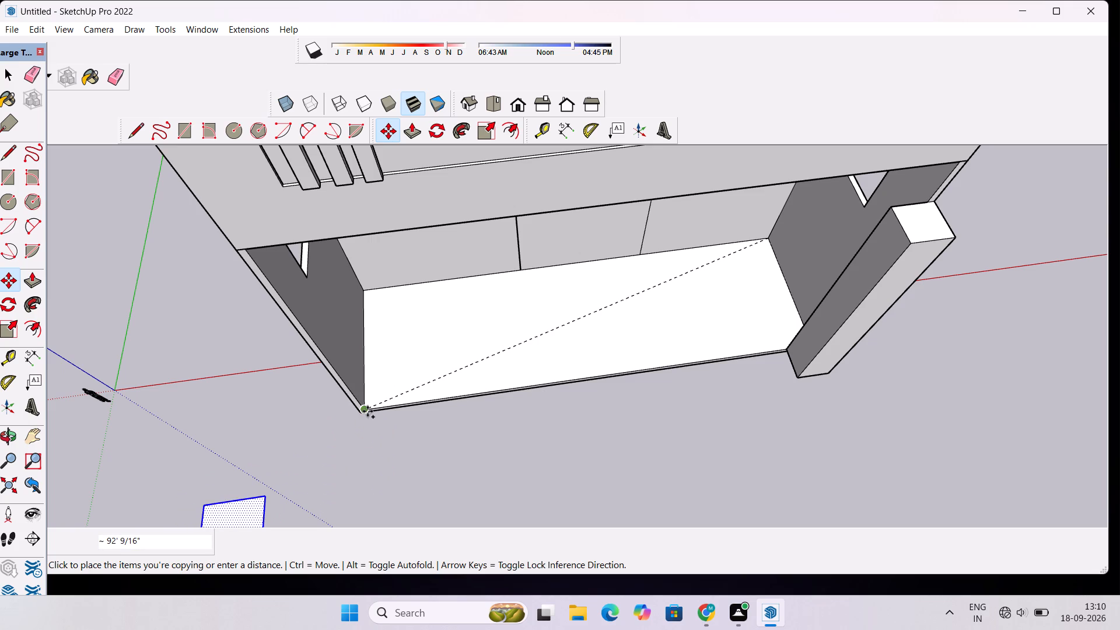
scroll(367, 411, up, 3)
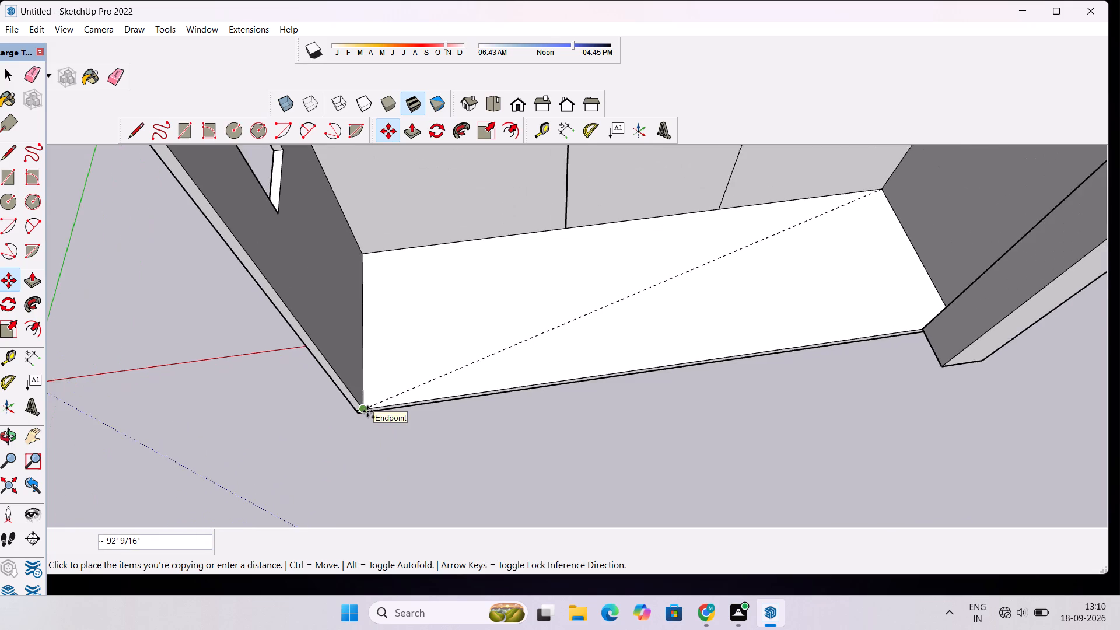
scroll(367, 411, up, 3)
click(367, 411)
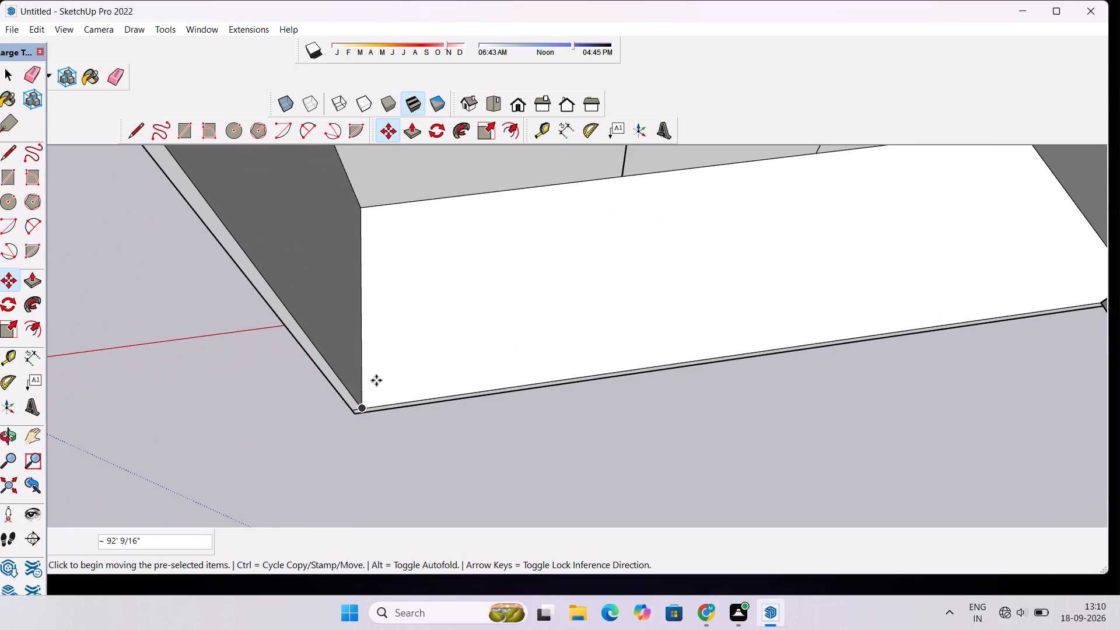
scroll(376, 380, down, 11)
scroll(296, 433, up, 3)
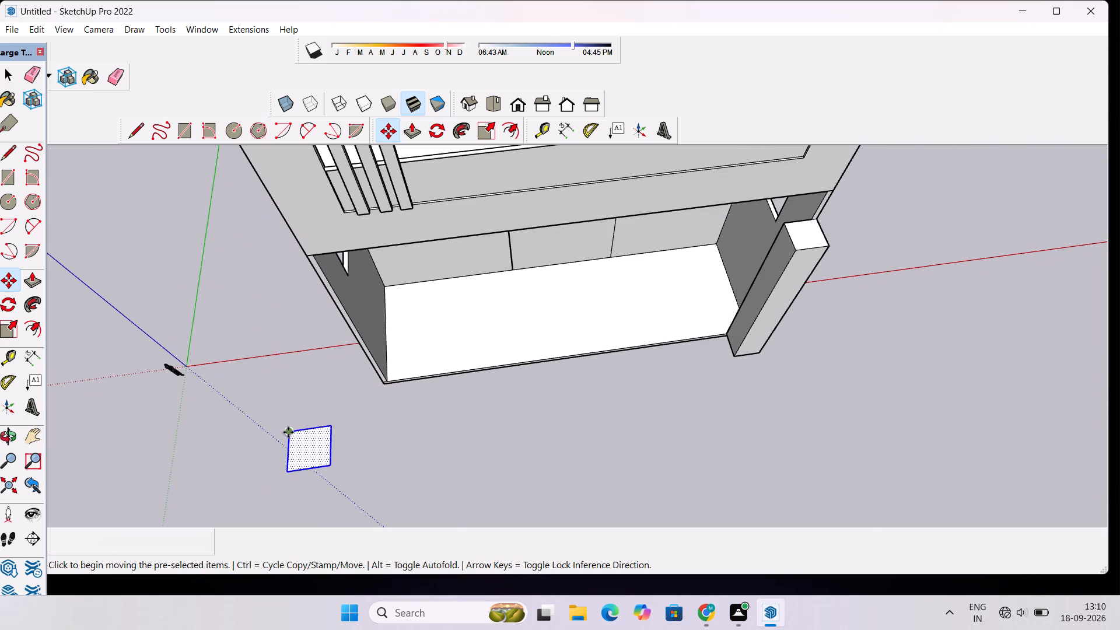
Move the copied square about 16' 2", bringing its back left corner onto the ground-floor bay floor's front left corner.
click(288, 432)
scroll(387, 383, up, 6)
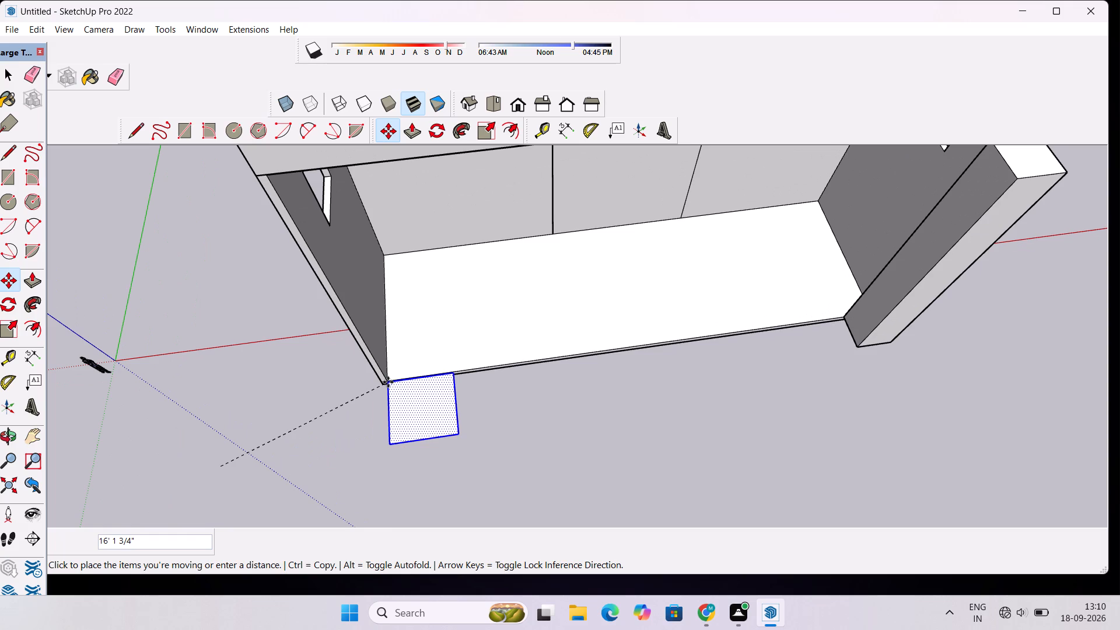
scroll(388, 382, up, 9)
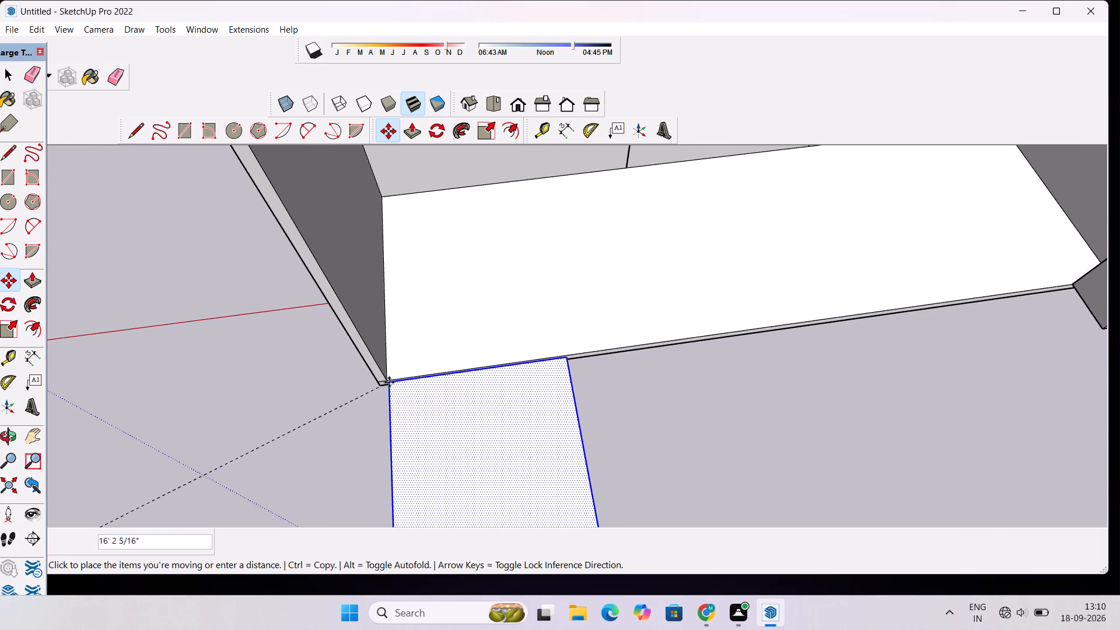
scroll(389, 382, up, 7)
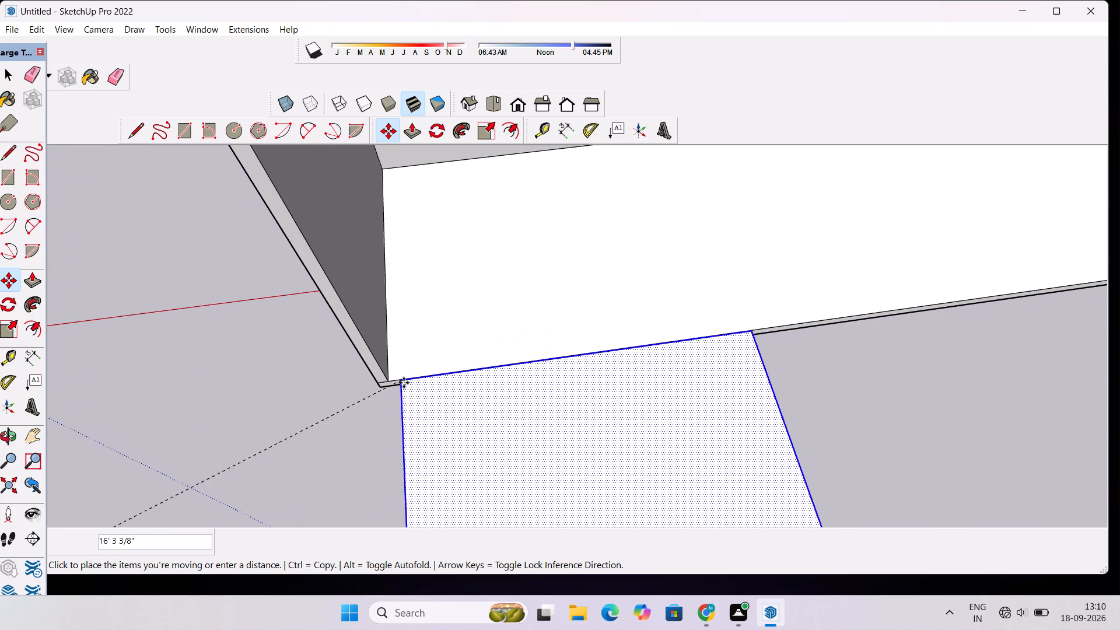
scroll(391, 388, up, 20)
scroll(391, 388, up, 12)
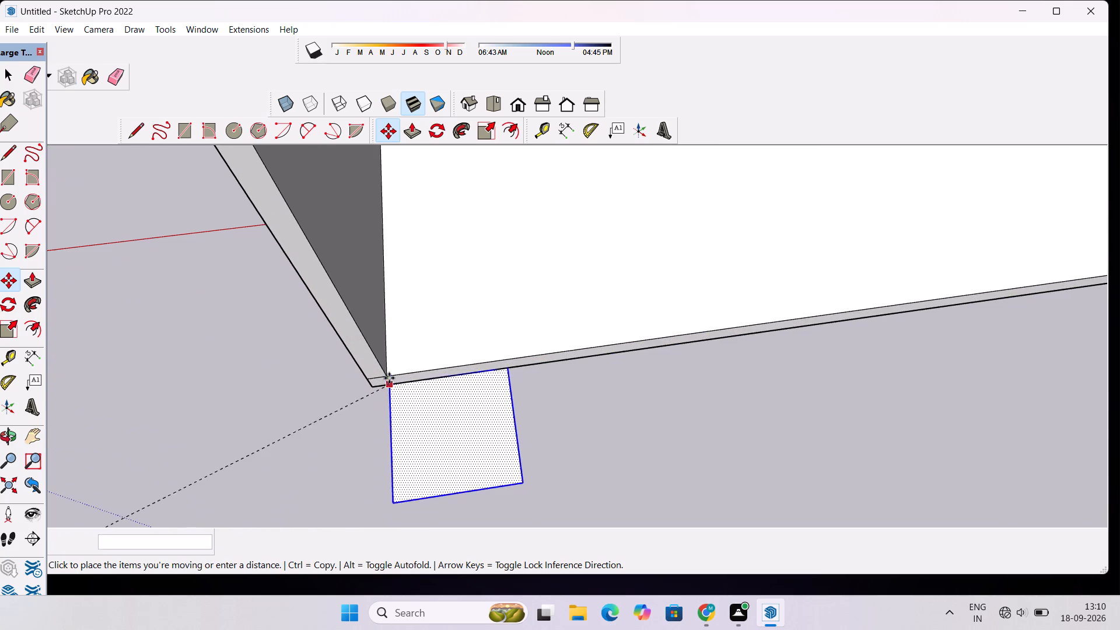
click(389, 377)
key(space)
Push/Pull the square at the ground floor's front left corner upward to the height of the front right column.
scroll(338, 302, down, 2)
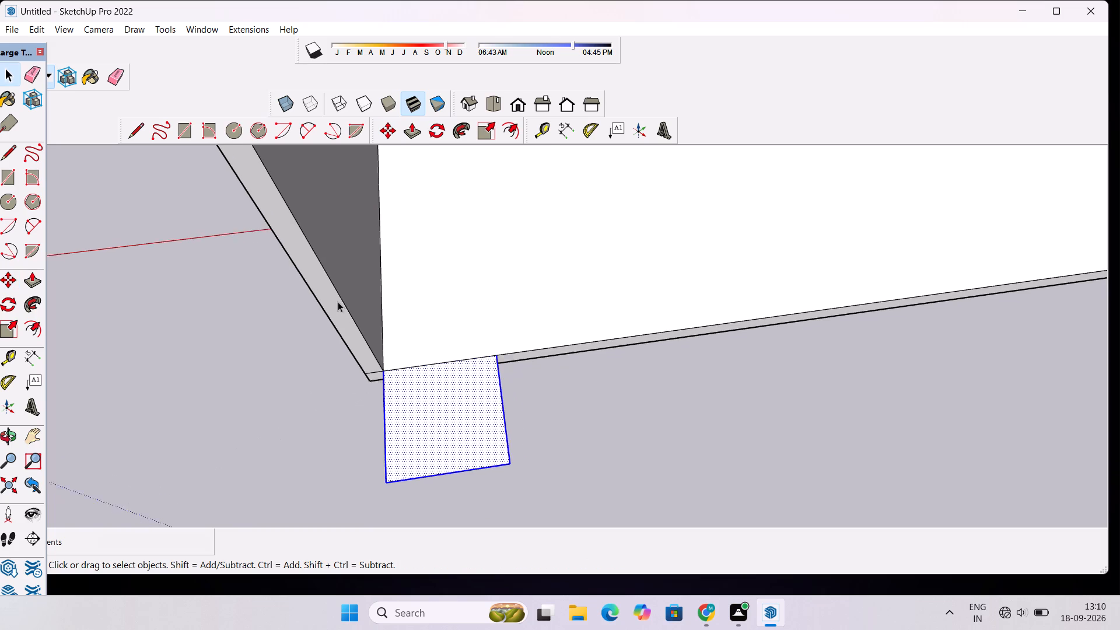
scroll(338, 302, down, 9)
key(o)
drag(540, 421, 514, 119)
drag(547, 232, 601, 415)
scroll(530, 342, down, 7)
drag(568, 415, 520, 379)
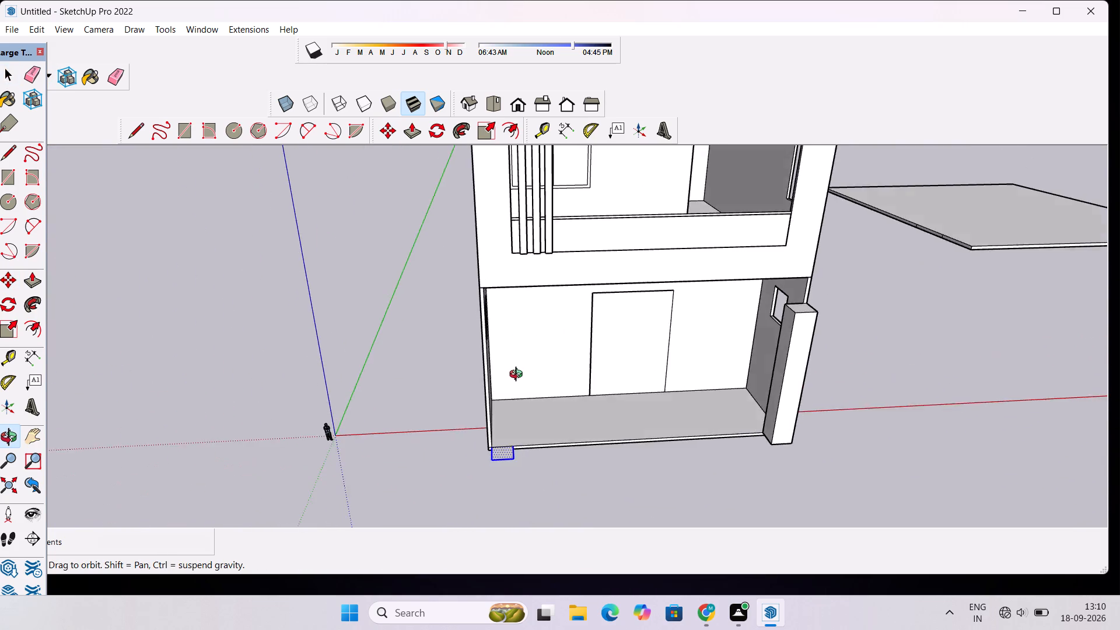
scroll(519, 376, down, 5)
shift+drag(520, 408, 491, 289)
scroll(481, 304, up, 9)
drag(481, 314, 508, 405)
scroll(510, 373, up, 3)
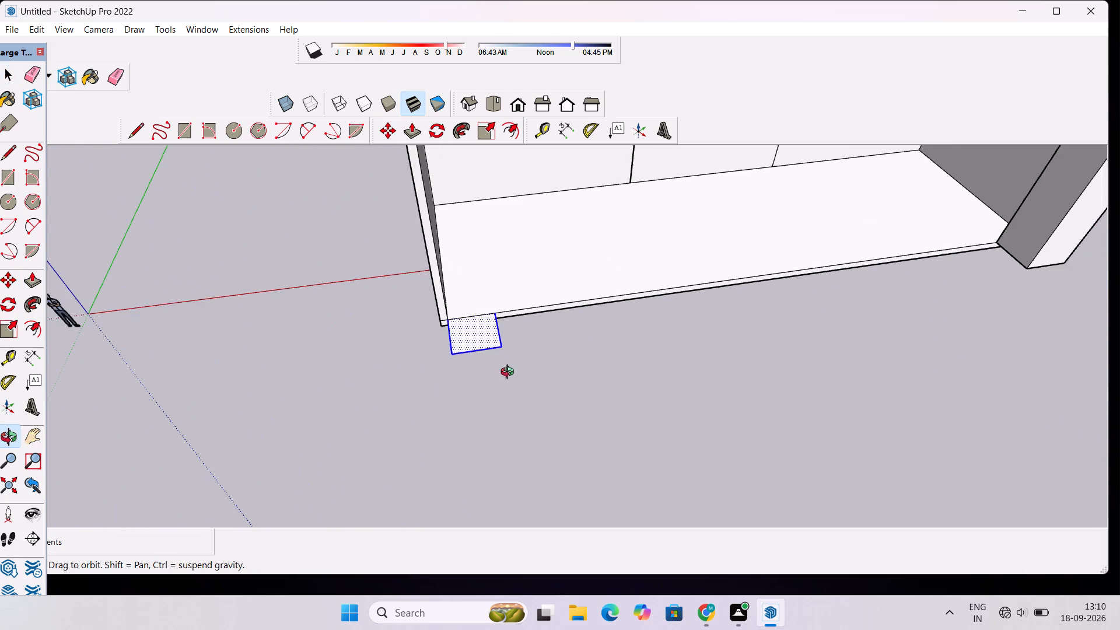
scroll(510, 373, up, 1)
shift+drag(518, 366, 440, 360)
scroll(440, 359, down, 4)
shift+drag(443, 342, 409, 355)
shift+scroll(409, 355, up, 4)
shift+drag(409, 356, 440, 394)
shift+scroll(440, 394, down, 3)
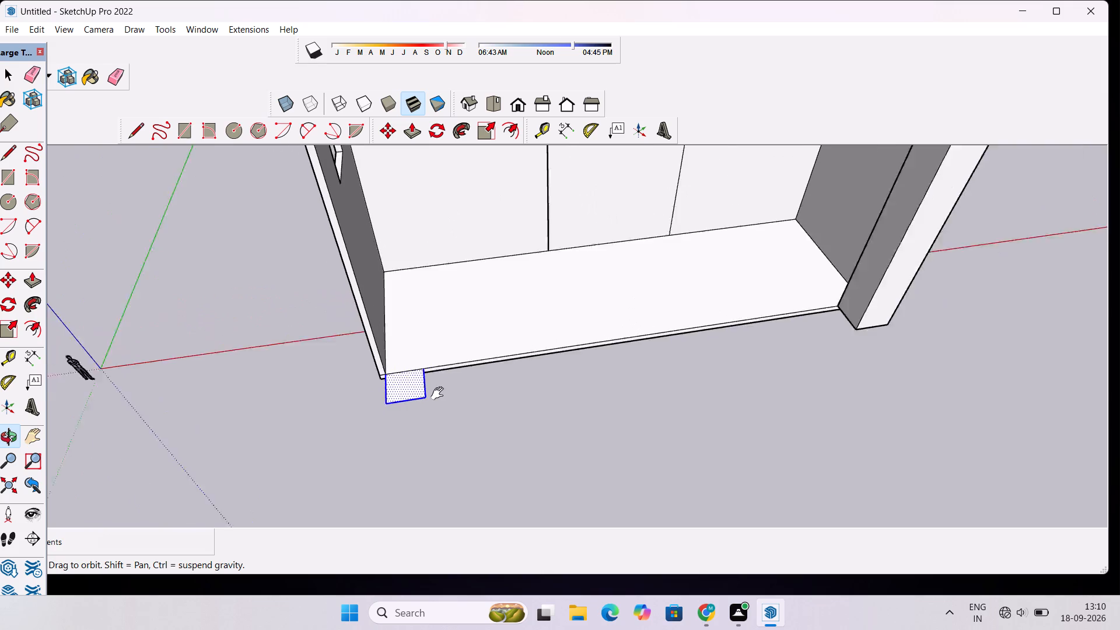
shift+scroll(440, 394, down, 2)
shift+drag(440, 394, 444, 408)
shift+scroll(386, 412, up, 2)
key(space)
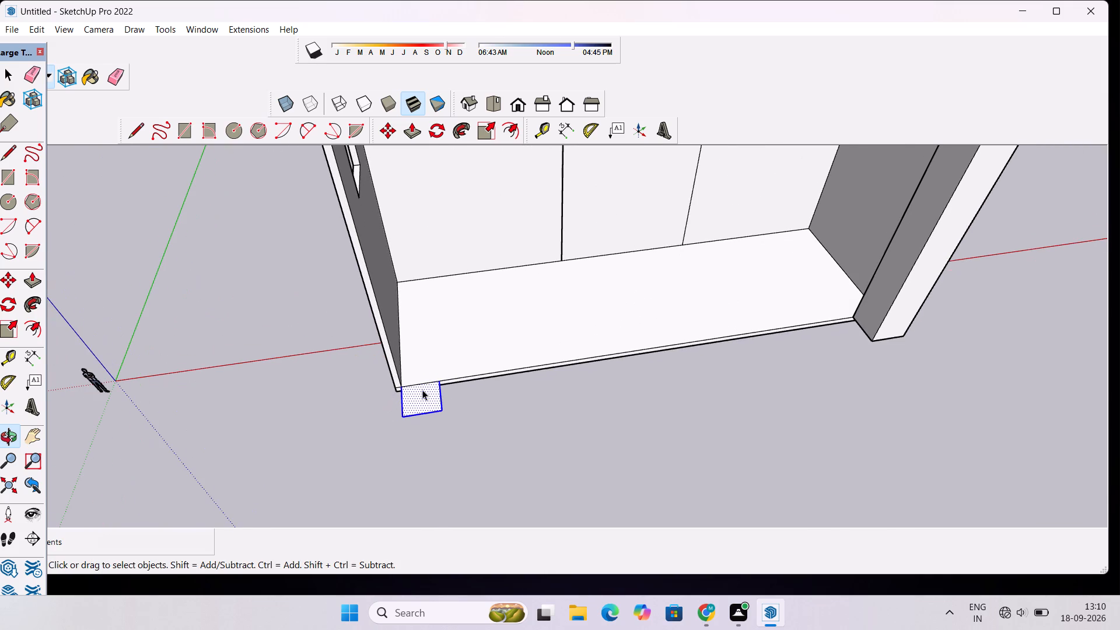
key(p)
click(430, 394)
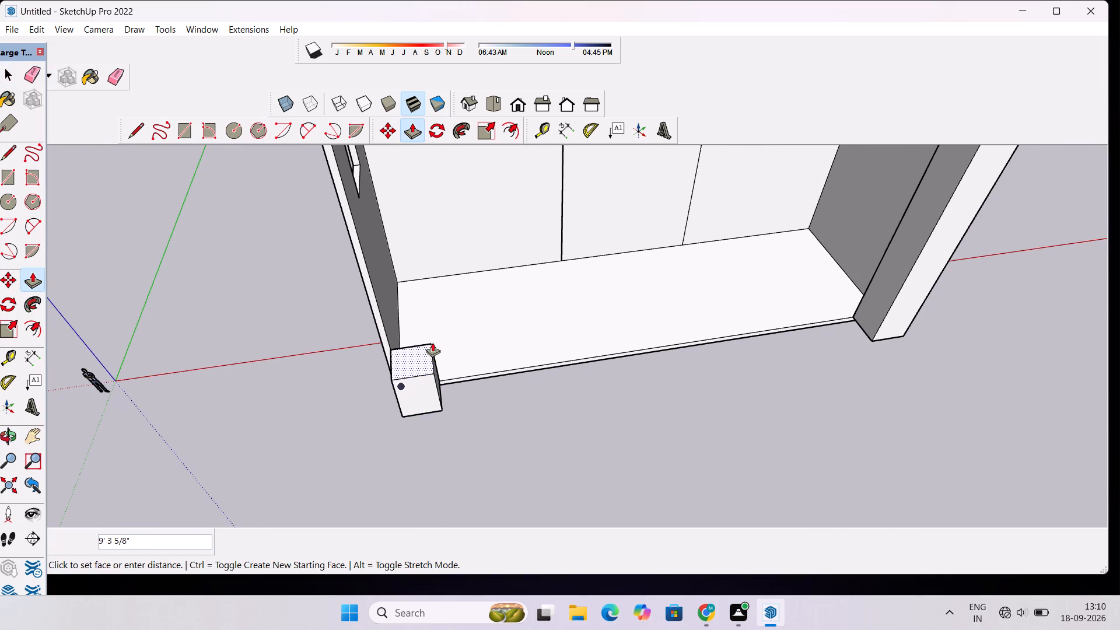
scroll(438, 343, down, 8)
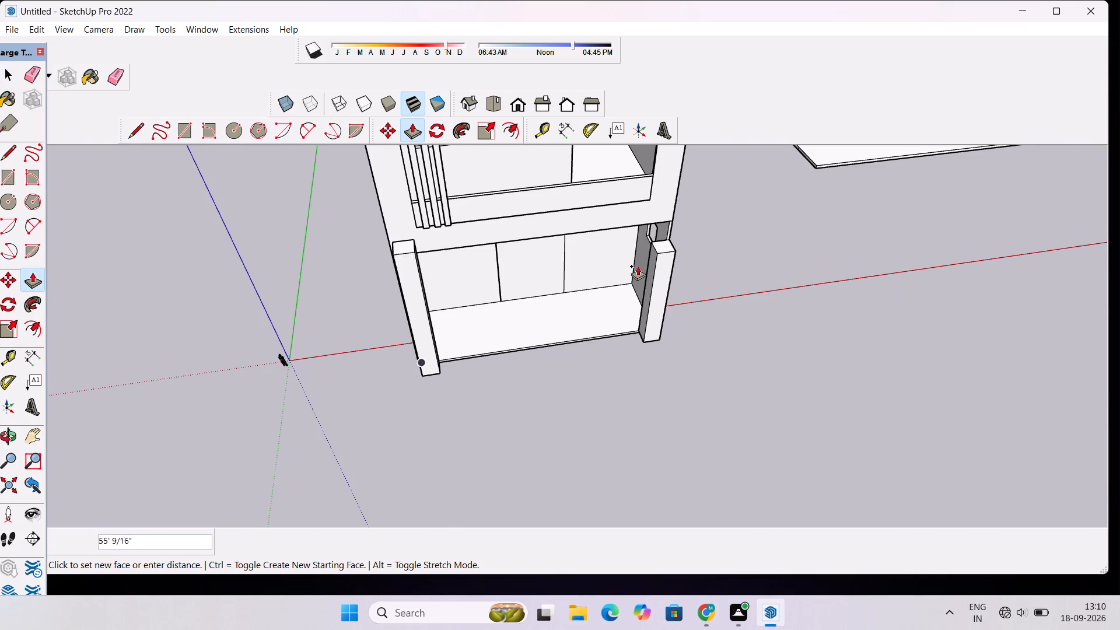
click(657, 251)
Examine both ground-floor corner columns and the upper storey's overhang from the left side, front left and front.
key(o)
scroll(512, 358, down, 4)
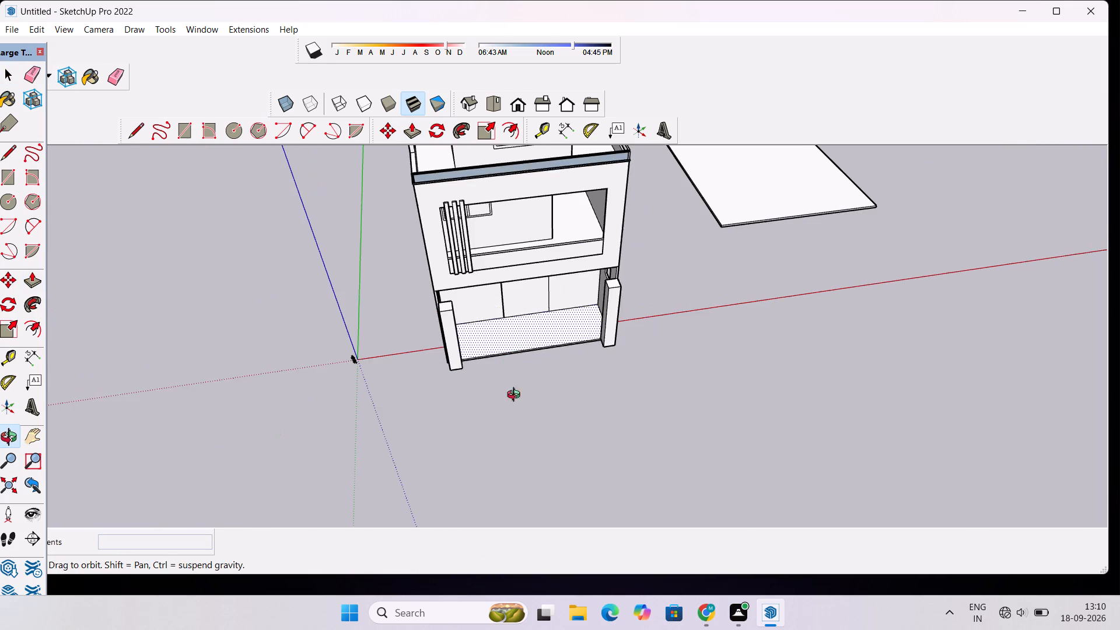
drag(522, 414, 490, 266)
scroll(490, 293, up, 7)
drag(352, 337, 690, 348)
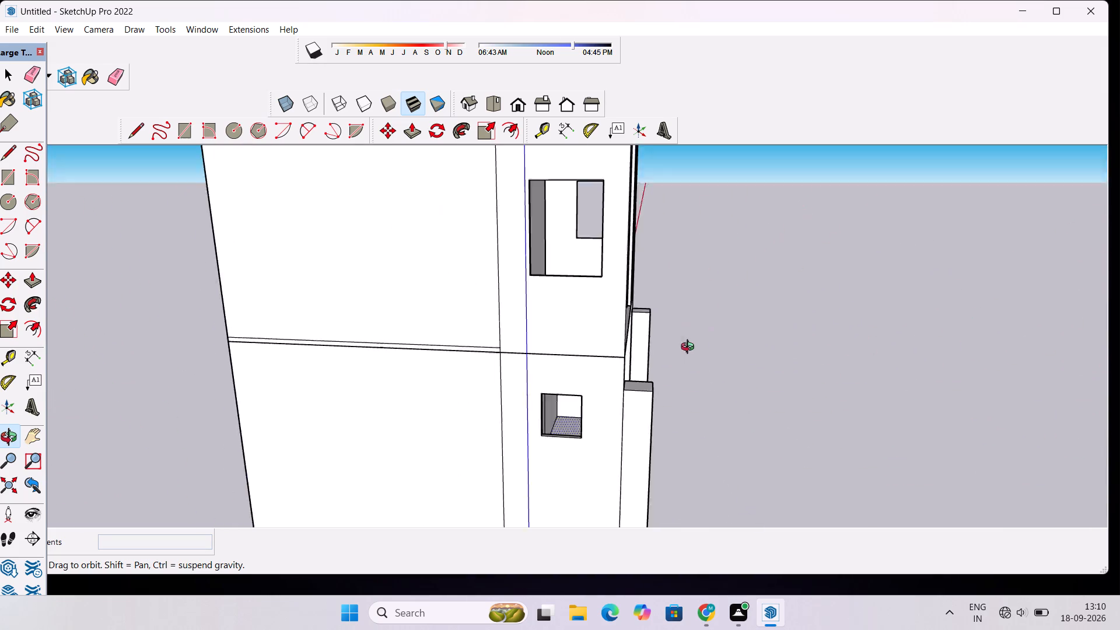
drag(690, 348, 603, 391)
scroll(576, 376, down, 3)
drag(664, 340, 565, 348)
scroll(561, 348, down, 2)
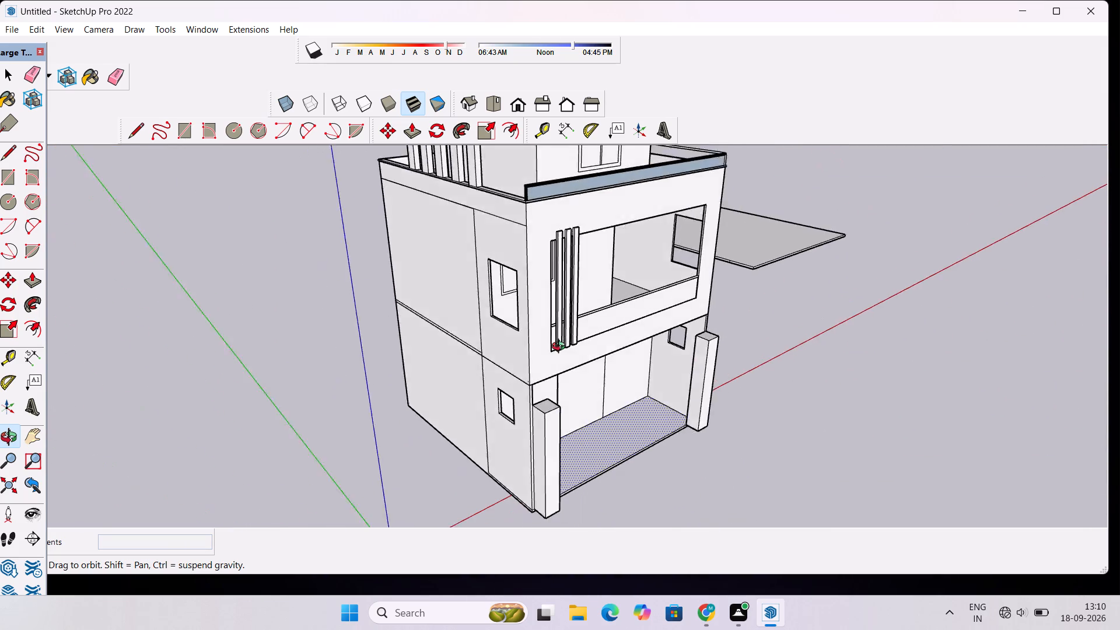
scroll(561, 348, down, 7)
drag(607, 314, 611, 386)
scroll(624, 373, up, 4)
drag(664, 363, 657, 363)
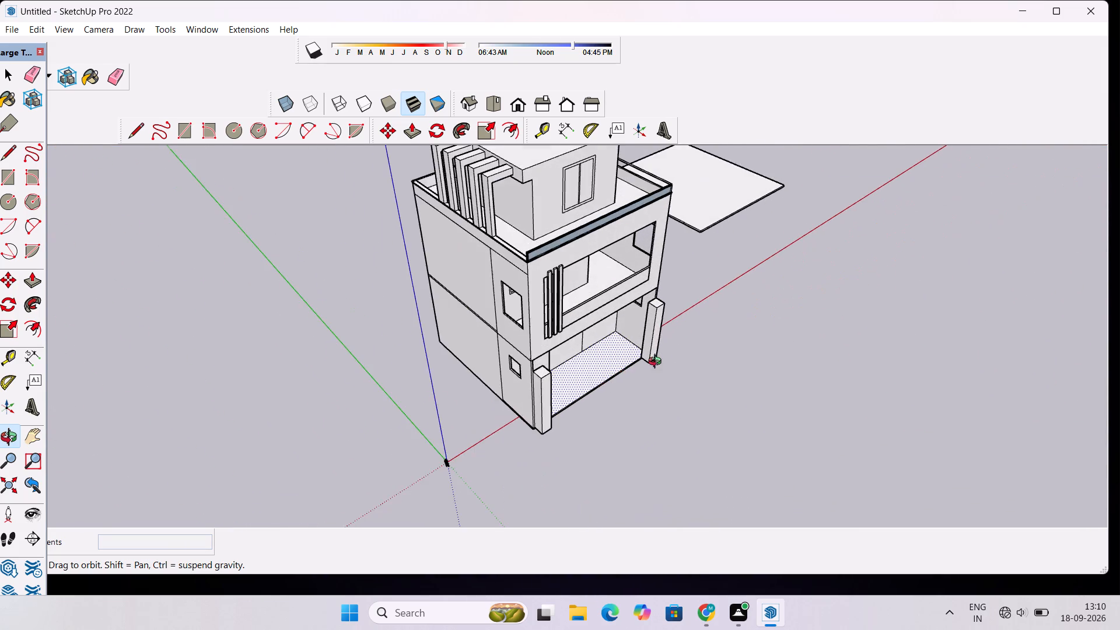
drag(657, 363, 565, 349)
scroll(564, 347, down, 4)
scroll(564, 347, up, 4)
shift+drag(586, 341, 535, 346)
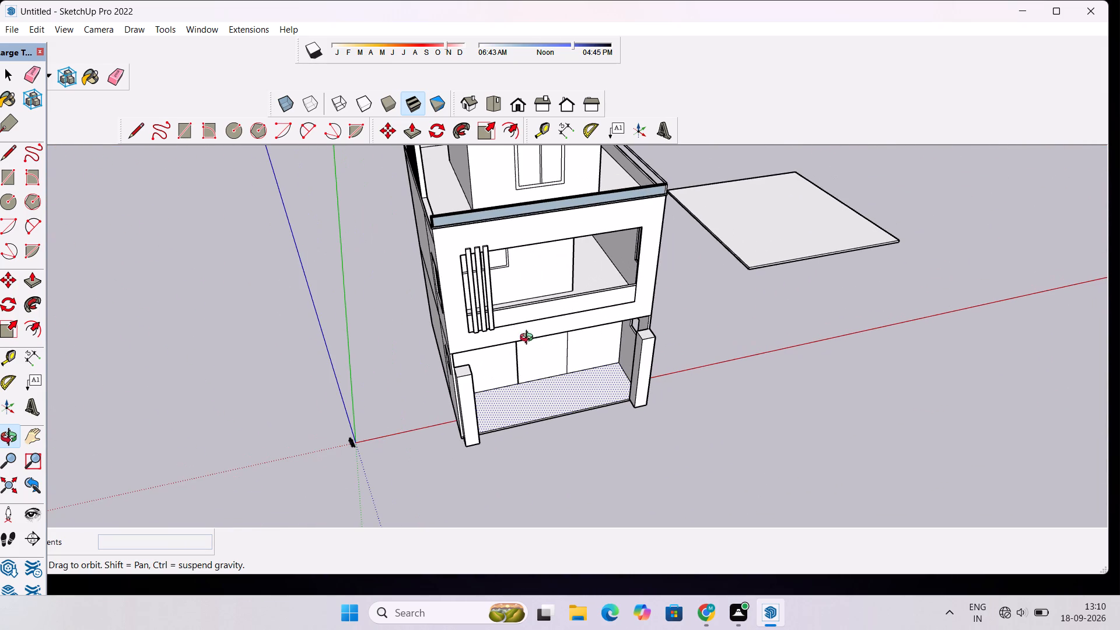
scroll(516, 325, up, 1)
scroll(516, 325, down, 6)
shift+drag(516, 322, 471, 341)
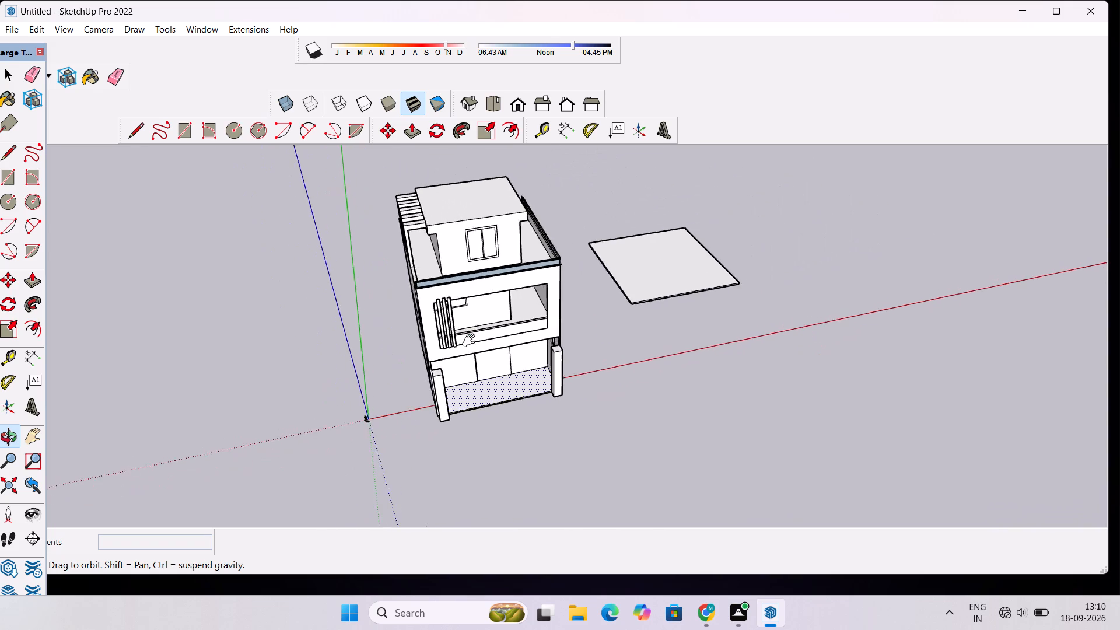
Examine the whole building's front with both corner columns from farther away and from ground level.
scroll(471, 338, down, 6)
drag(537, 396, 489, 317)
scroll(481, 289, up, 3)
shift+drag(482, 285, 444, 304)
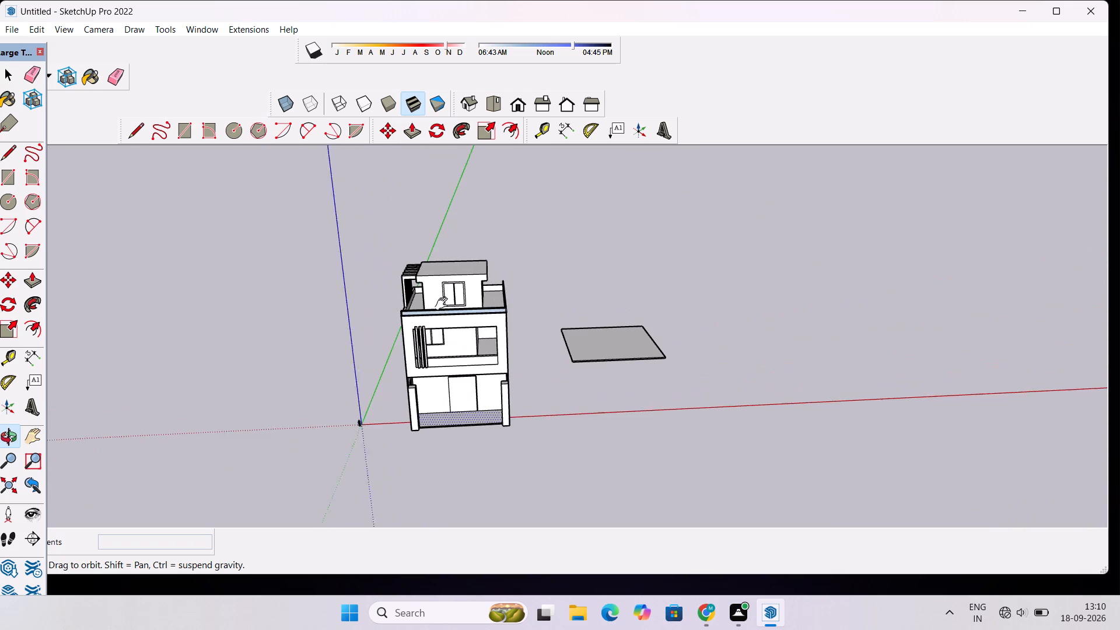
shift+drag(444, 304, 441, 304)
scroll(441, 304, down, 3)
drag(495, 328, 419, 332)
scroll(414, 321, down, 5)
shift+drag(439, 310, 485, 310)
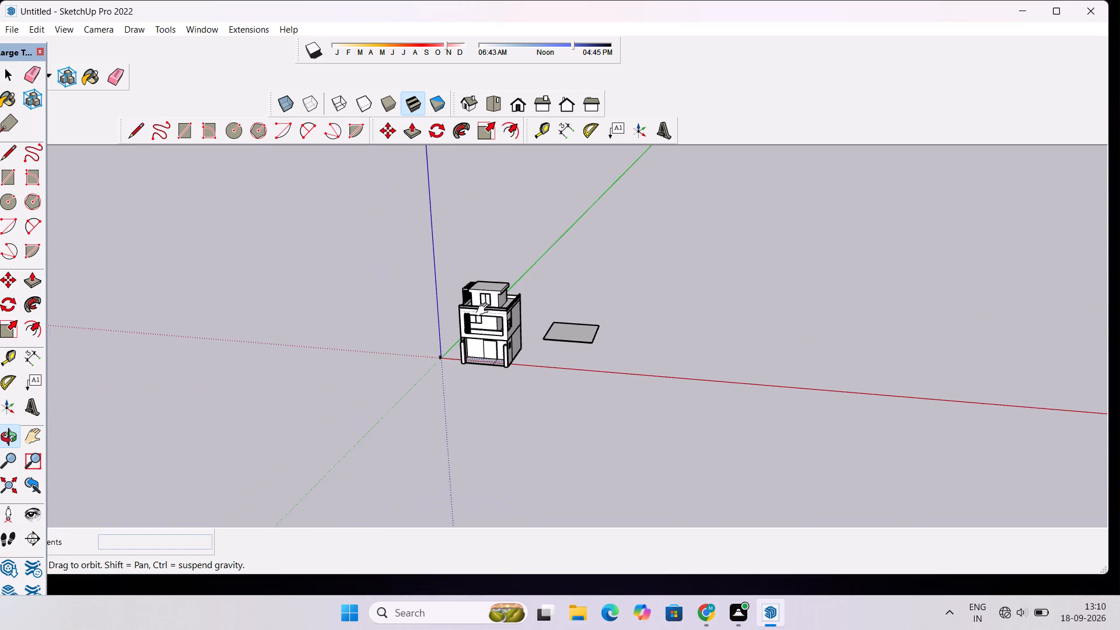
scroll(485, 310, down, 4)
drag(491, 331, 498, 350)
scroll(498, 350, up, 9)
drag(471, 337, 499, 334)
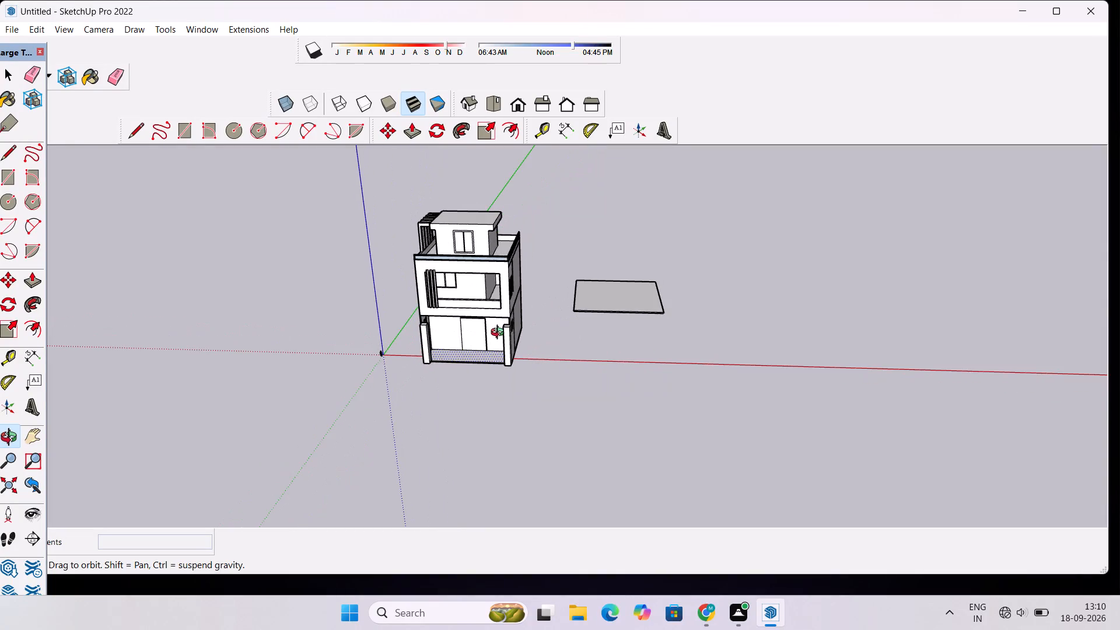
scroll(501, 332, down, 3)
shift+drag(501, 332, 535, 352)
scroll(530, 357, up, 8)
drag(520, 360, 527, 328)
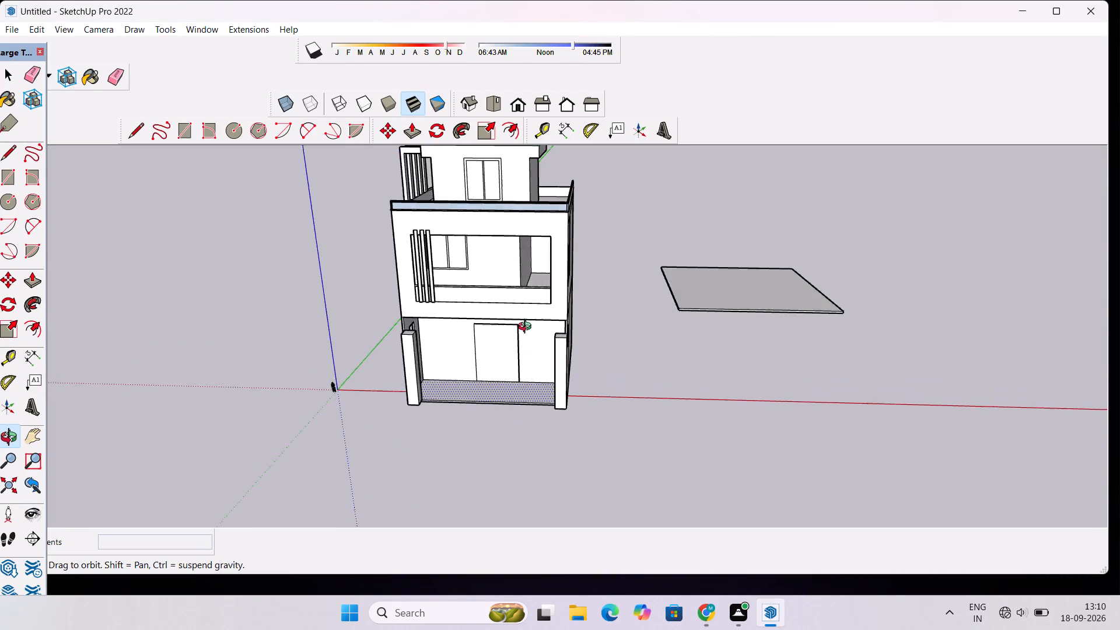
drag(527, 328, 535, 286)
scroll(523, 328, up, 5)
scroll(522, 328, down, 4)
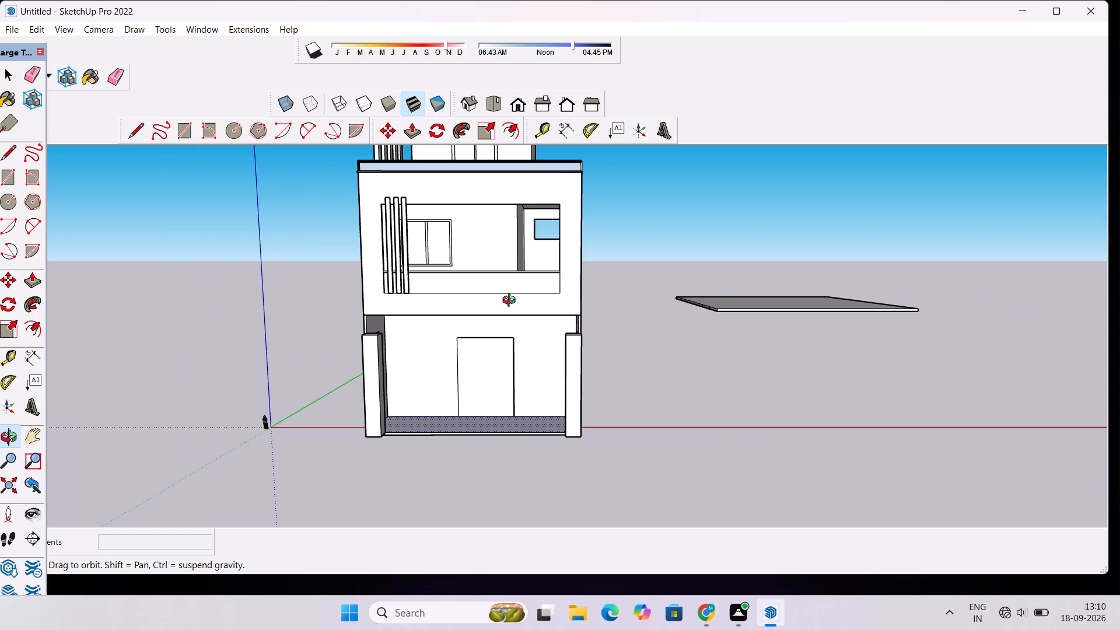
scroll(552, 333, down, 4)
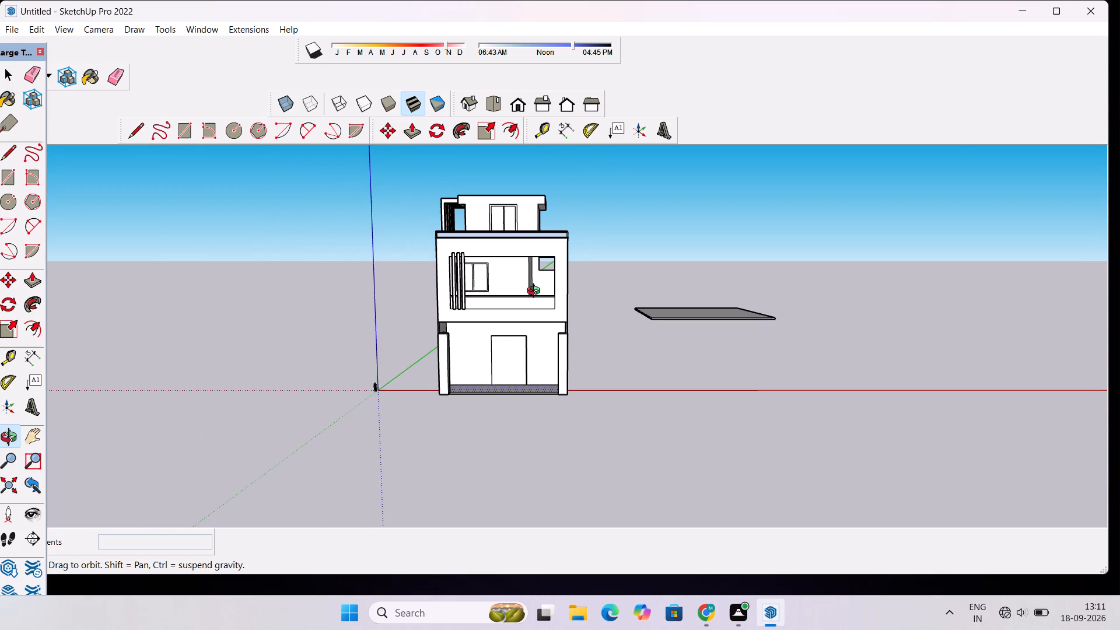
scroll(544, 294, down, 3)
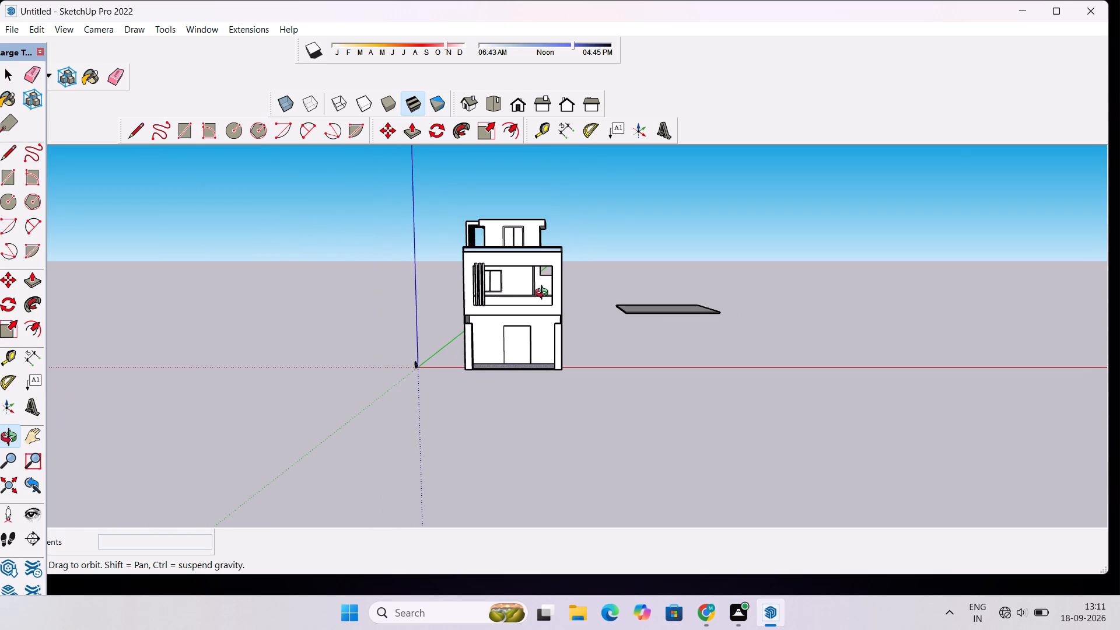
Examine the front facade and both corner columns below the upper storey from above, the front left and farther away.
scroll(544, 295, up, 7)
drag(530, 323, 522, 418)
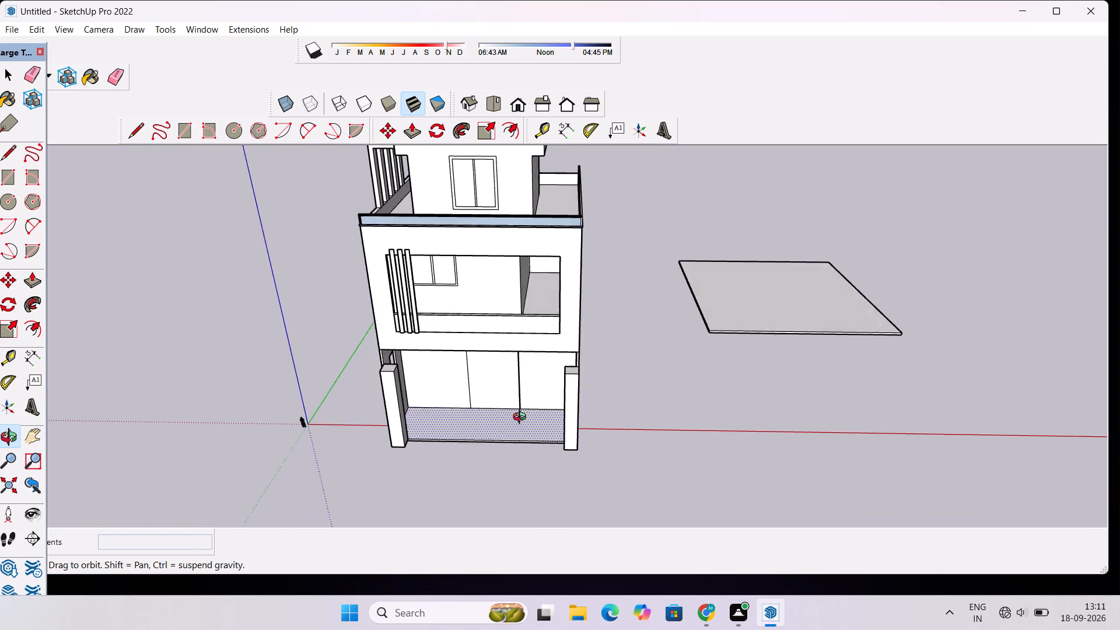
drag(522, 418, 522, 430)
scroll(449, 402, up, 5)
scroll(445, 368, down, 4)
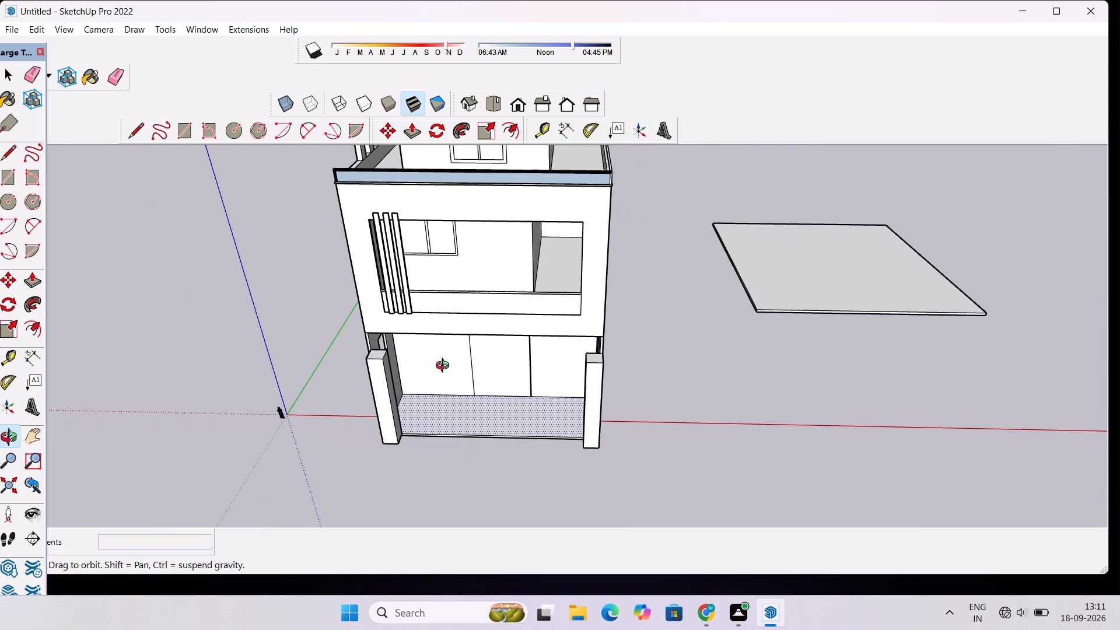
drag(359, 381, 577, 357)
scroll(577, 357, down, 4)
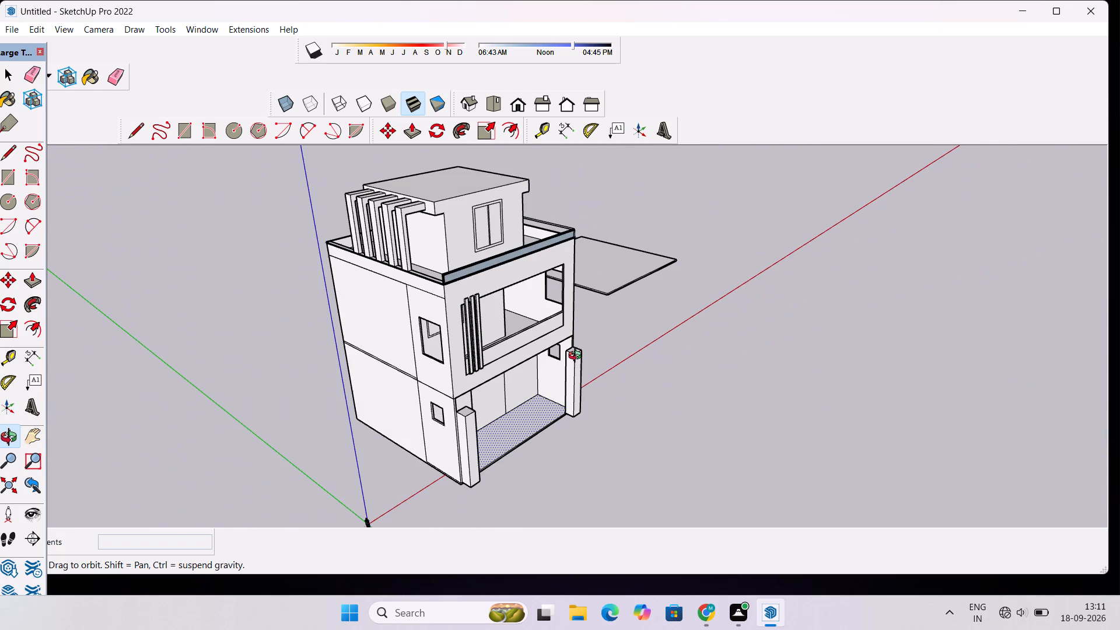
scroll(579, 341, down, 5)
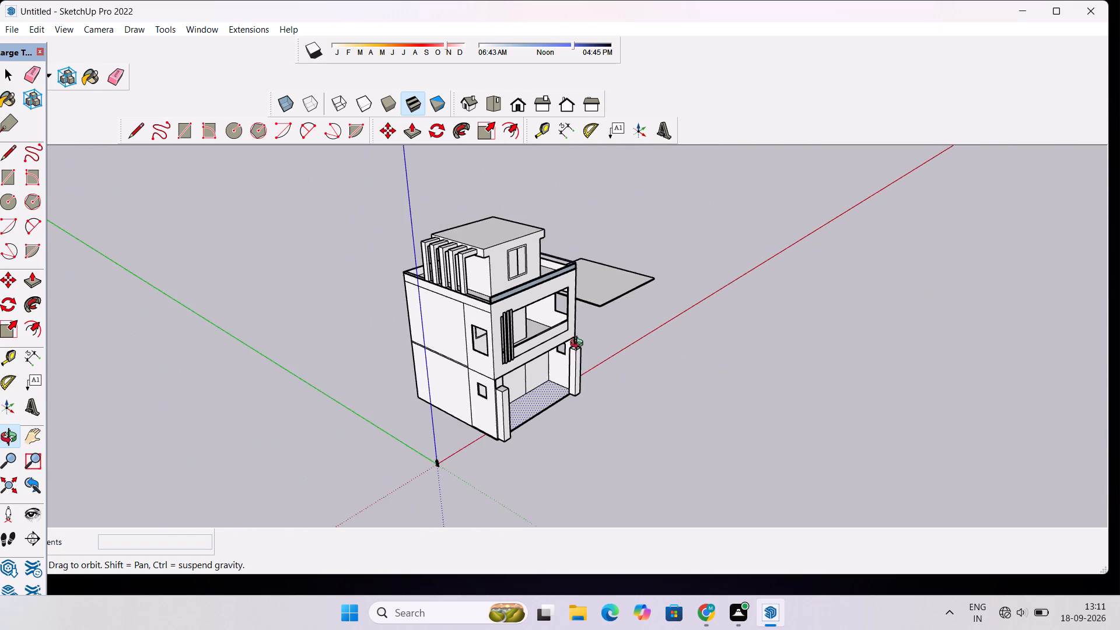
drag(584, 356, 428, 387)
scroll(505, 339, up, 8)
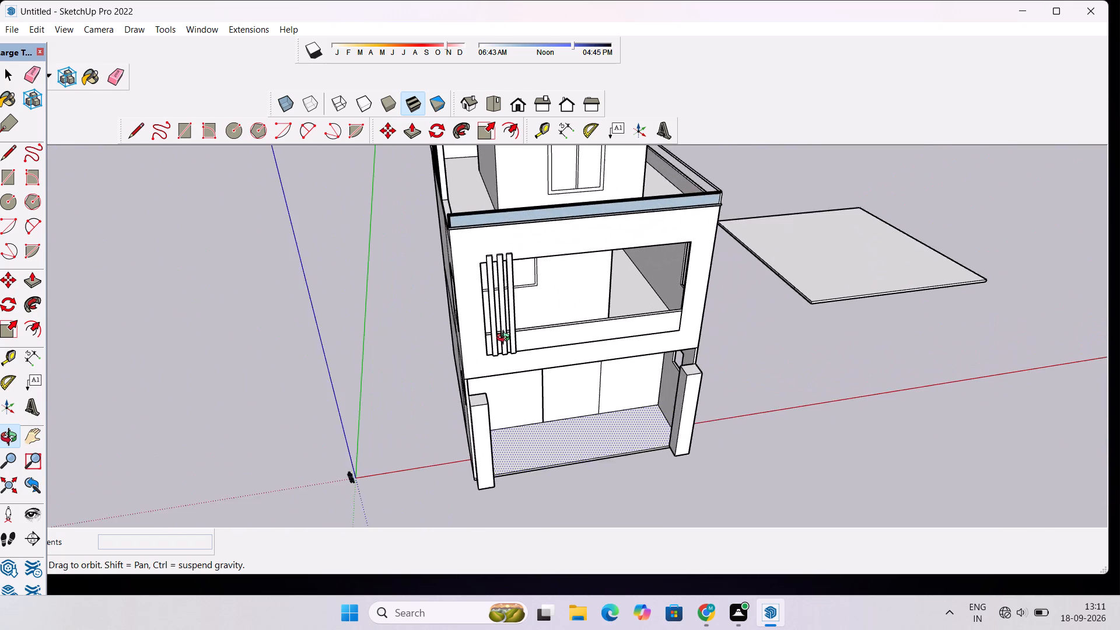
scroll(506, 339, up, 2)
scroll(506, 339, down, 3)
drag(564, 339, 541, 345)
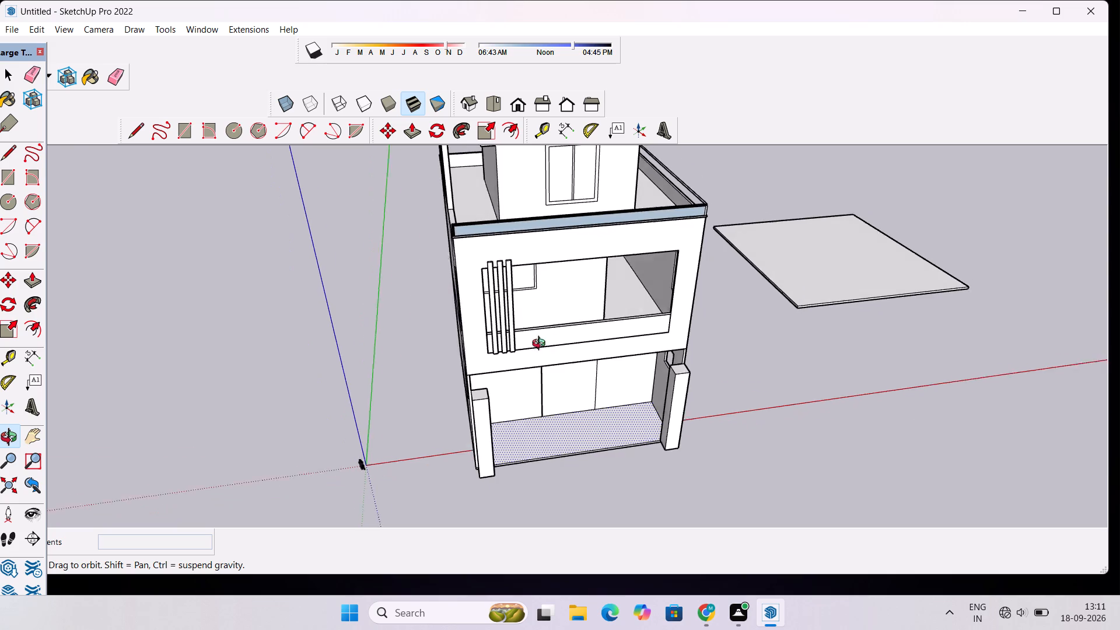
drag(541, 345, 420, 360)
drag(420, 360, 541, 380)
click(541, 380)
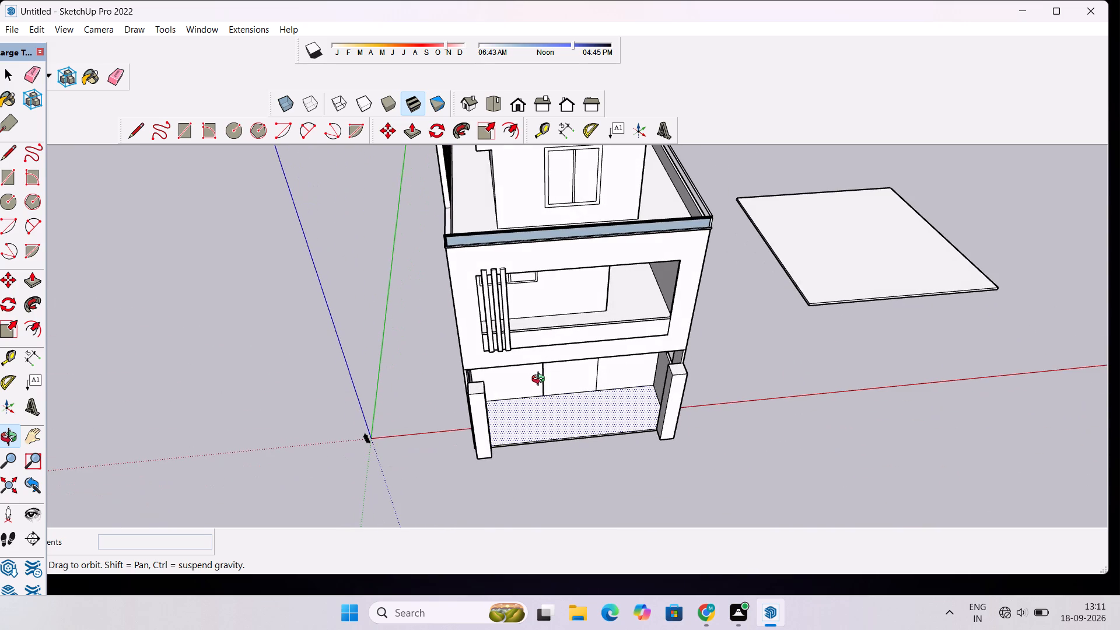
scroll(541, 380, down, 4)
drag(542, 383, 538, 446)
scroll(558, 419, up, 8)
drag(360, 444, 493, 267)
scroll(493, 267, up, 3)
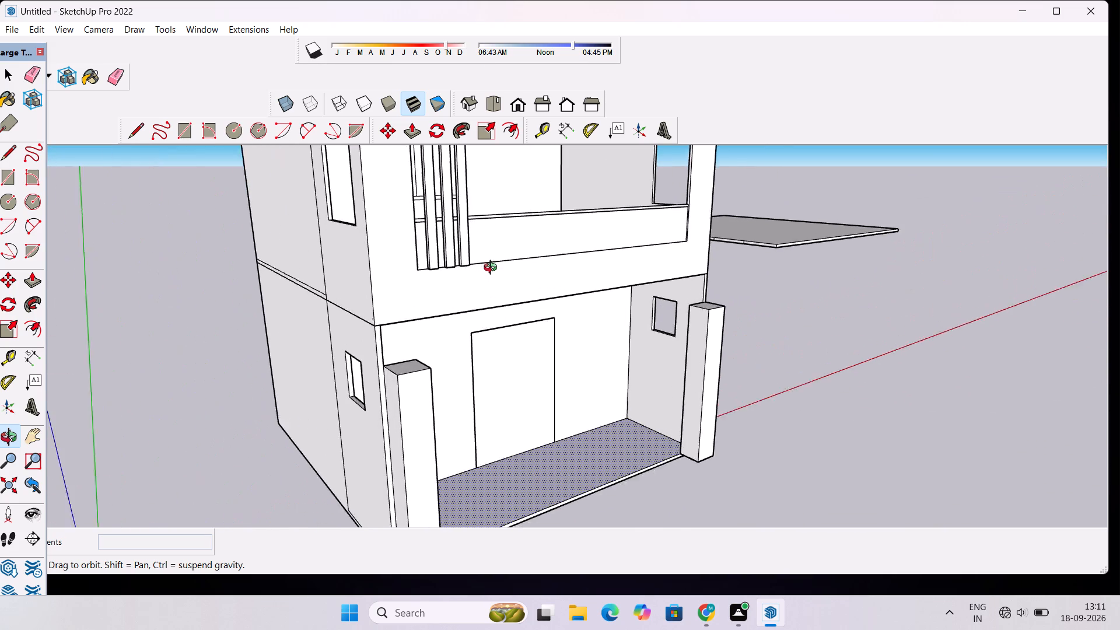
scroll(493, 269, up, 3)
scroll(494, 275, down, 13)
drag(608, 322, 507, 362)
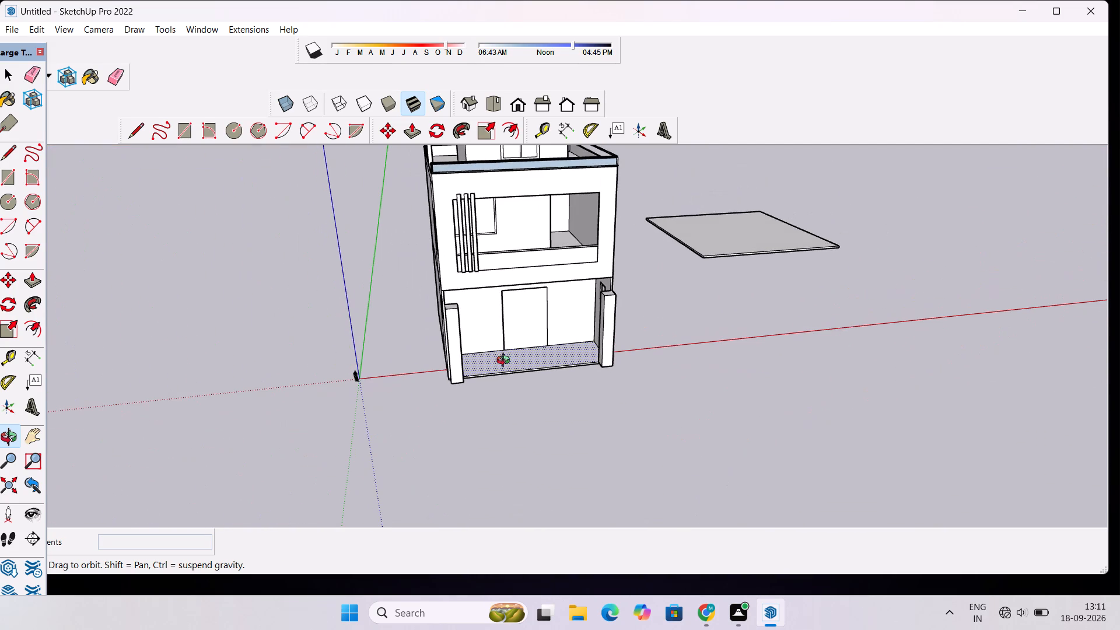
scroll(506, 329, down, 5)
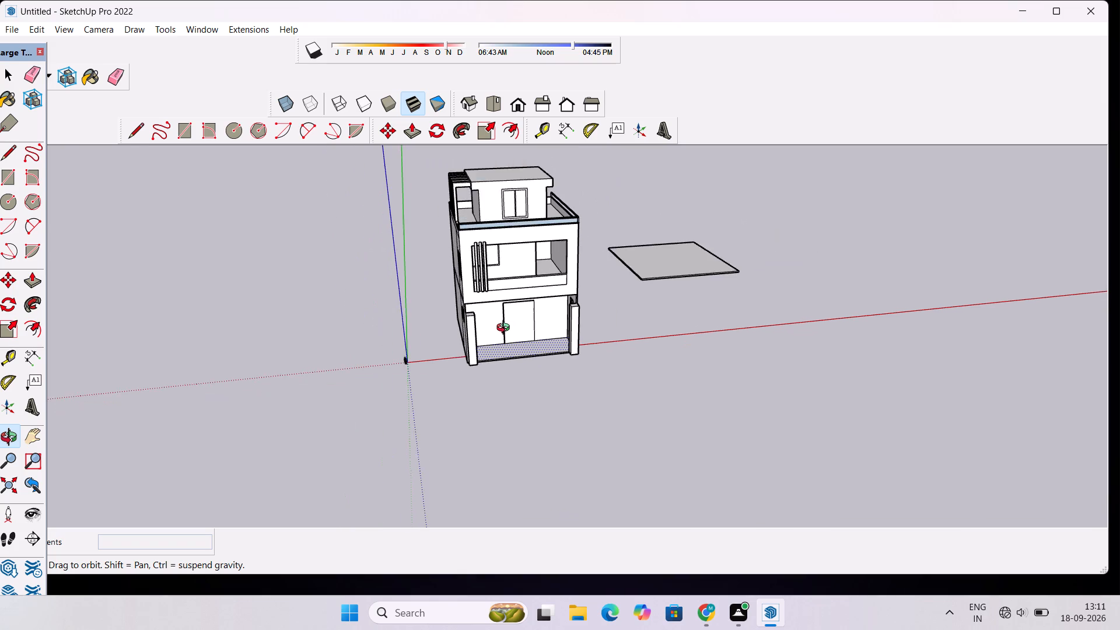
scroll(506, 329, down, 3)
scroll(506, 338, up, 2)
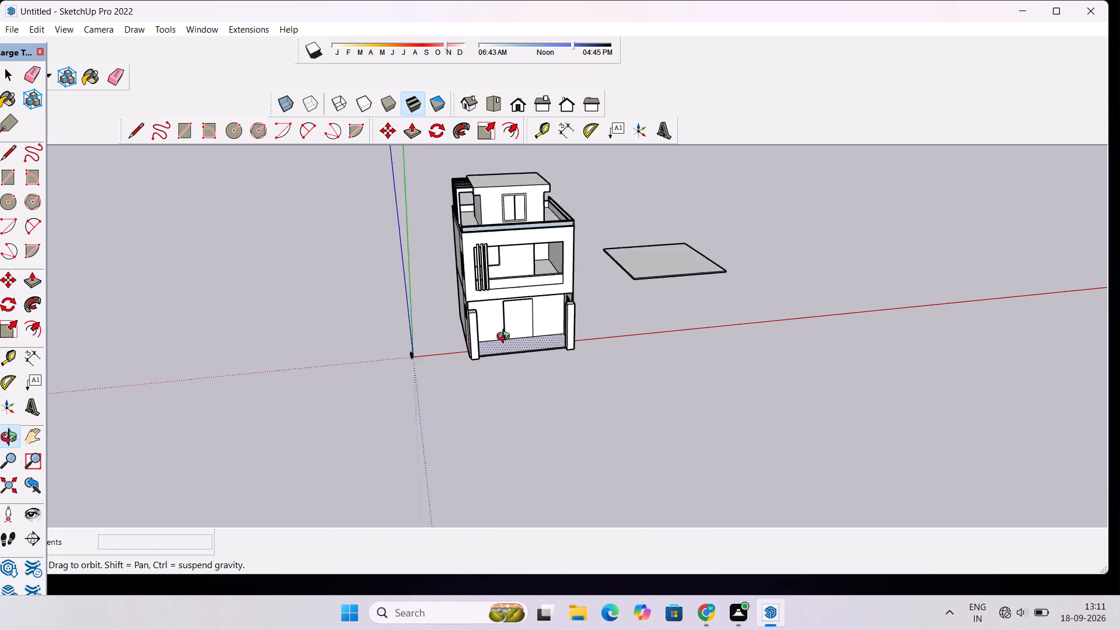
Examine the ground-floor porch and its two corner columns up close from the front, the front left and above.
scroll(506, 338, up, 9)
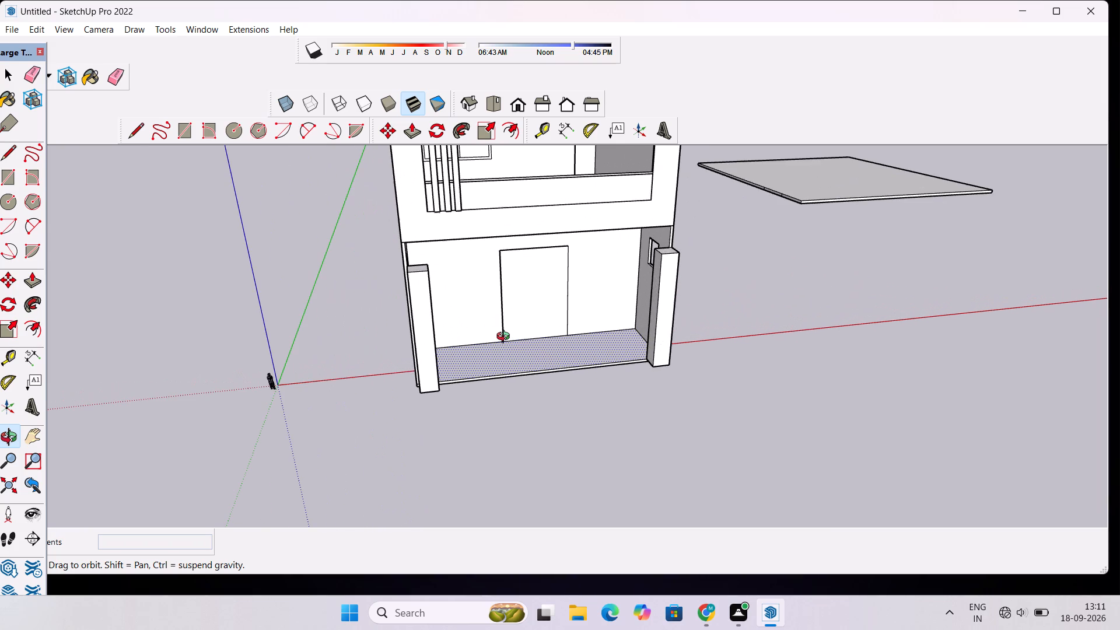
scroll(506, 338, down, 4)
scroll(506, 338, up, 7)
scroll(513, 313, down, 2)
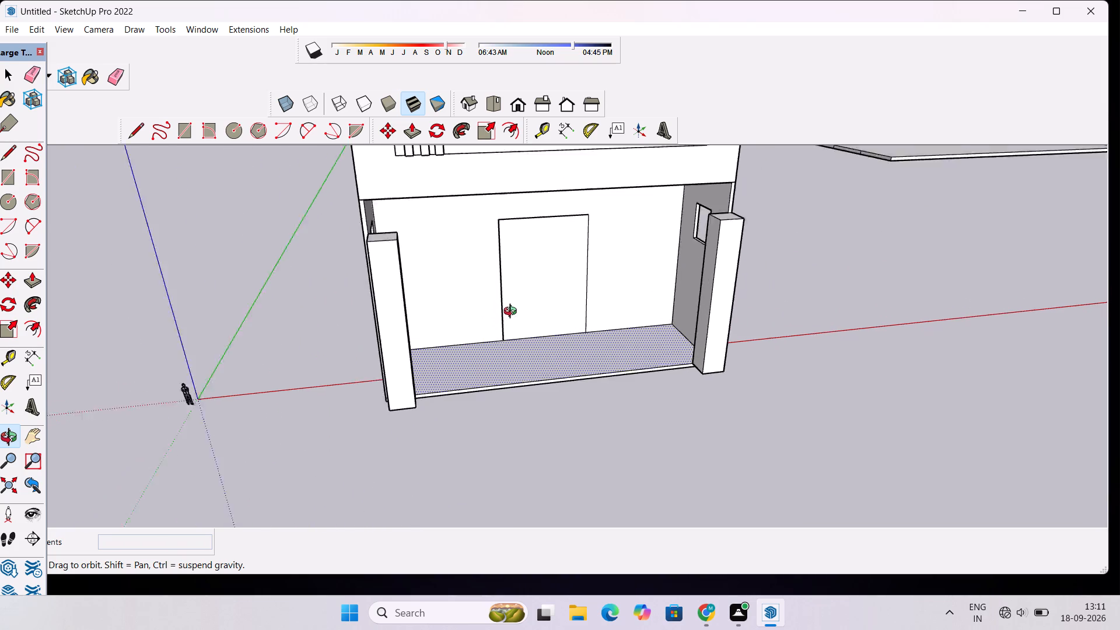
scroll(513, 313, down, 6)
drag(587, 305, 491, 362)
scroll(489, 362, up, 4)
drag(480, 367, 725, 400)
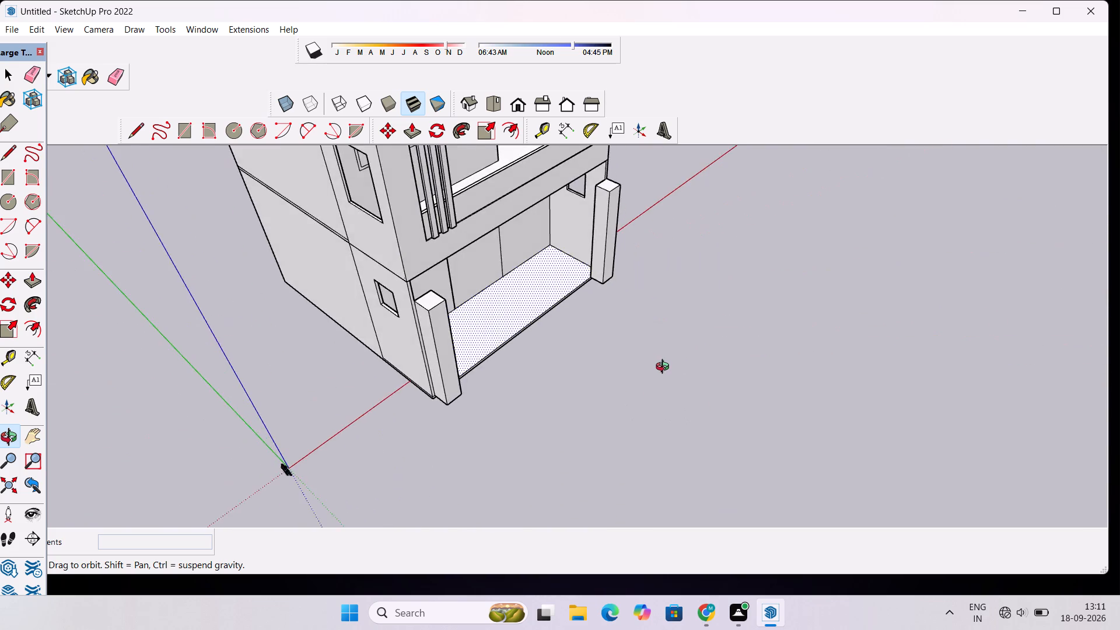
scroll(661, 367, up, 4)
drag(582, 387, 538, 313)
scroll(537, 309, down, 4)
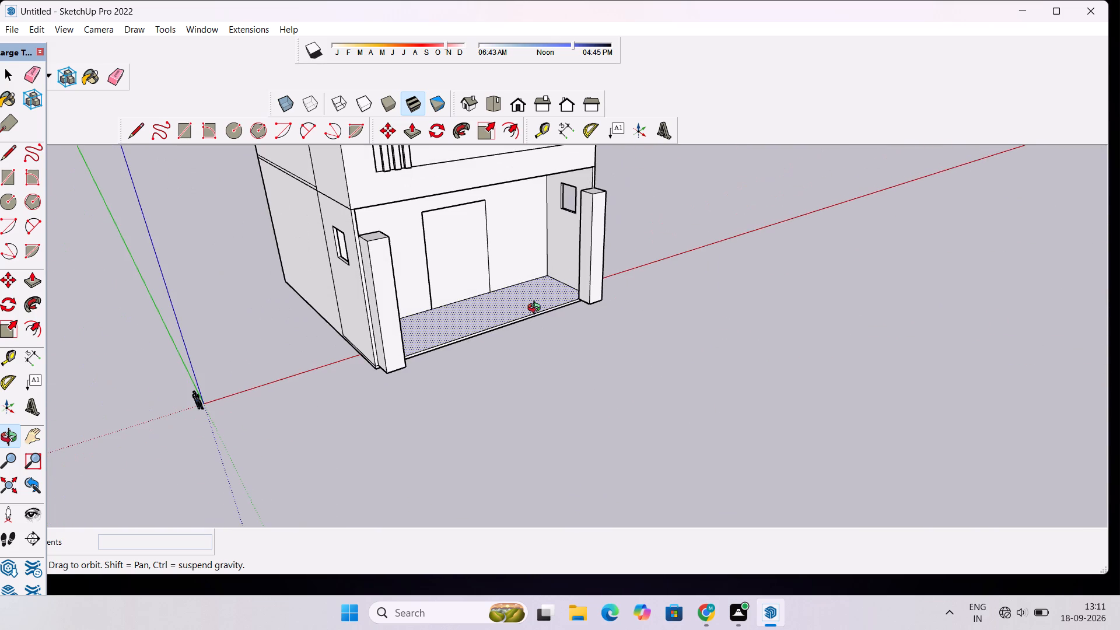
scroll(537, 309, down, 5)
shift+drag(547, 307, 575, 402)
scroll(527, 426, up, 4)
drag(450, 404, 473, 443)
scroll(481, 437, down, 2)
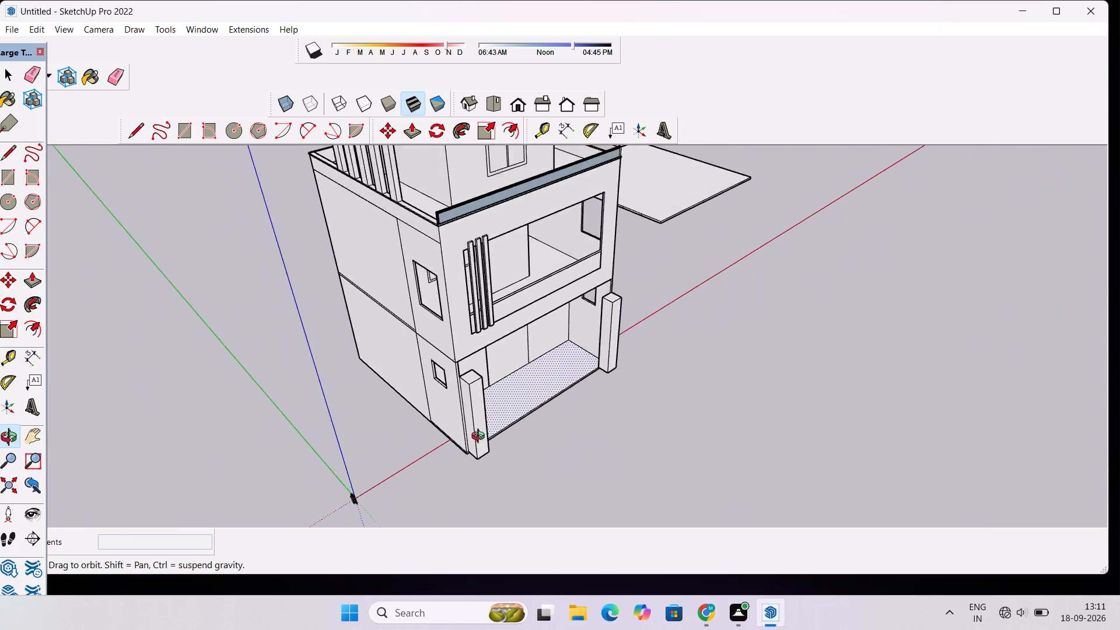
scroll(481, 437, down, 2)
drag(538, 435, 491, 316)
scroll(487, 311, up, 8)
drag(584, 276, 524, 366)
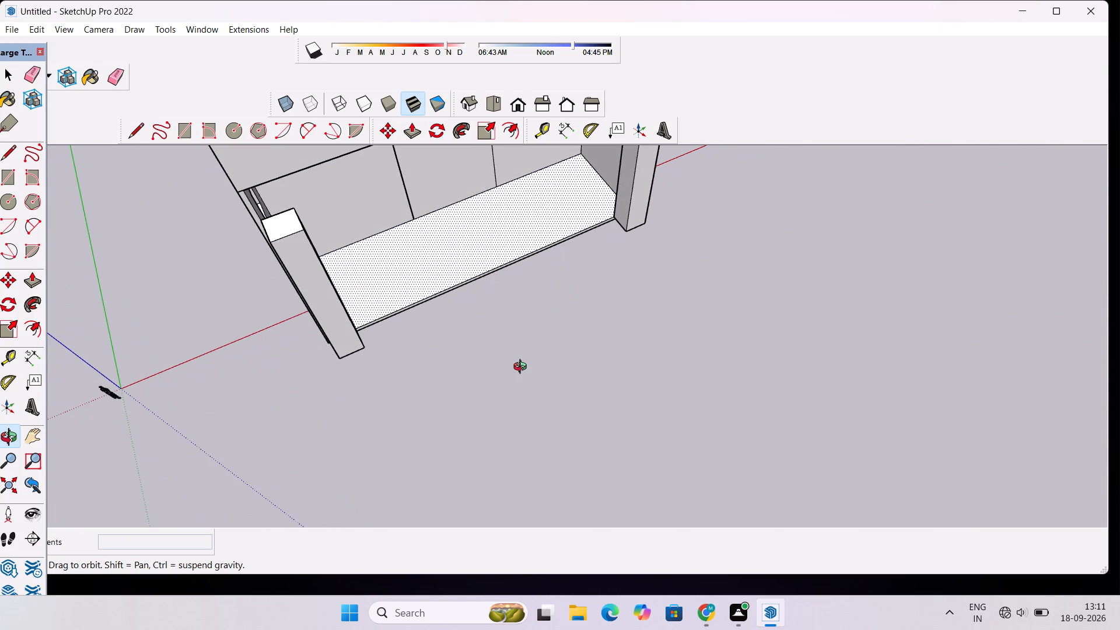
Examine the gap between the corner column tops and the upper storey from steeper front views.
scroll(528, 349, down, 2)
drag(530, 351, 488, 360)
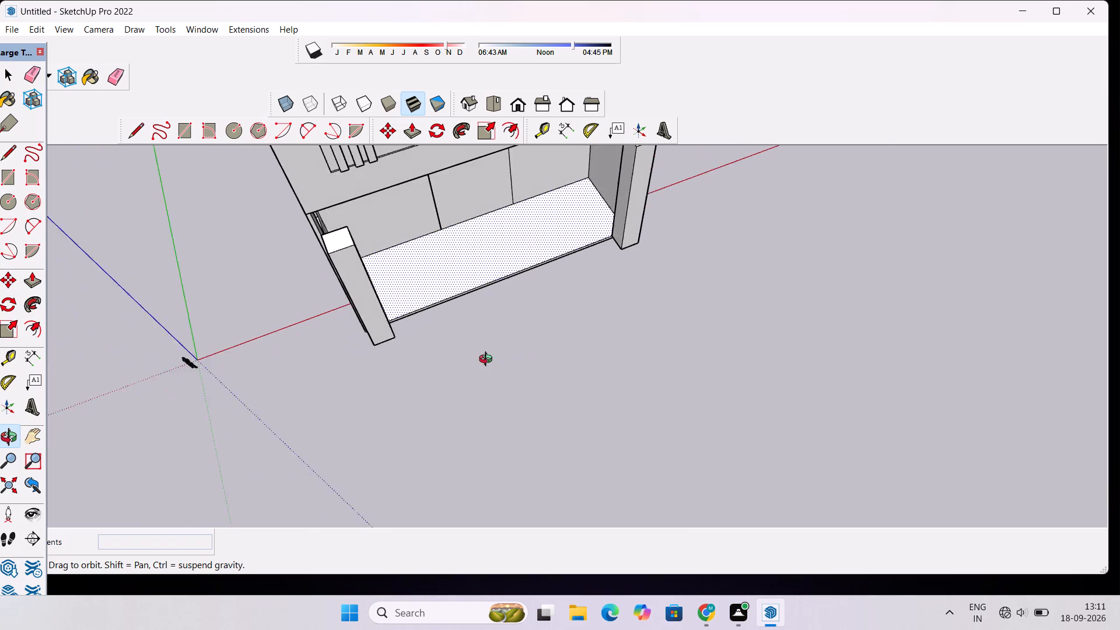
drag(488, 360, 483, 360)
scroll(447, 306, up, 2)
shift+drag(451, 306, 431, 353)
scroll(431, 362, down, 4)
drag(503, 312, 404, 285)
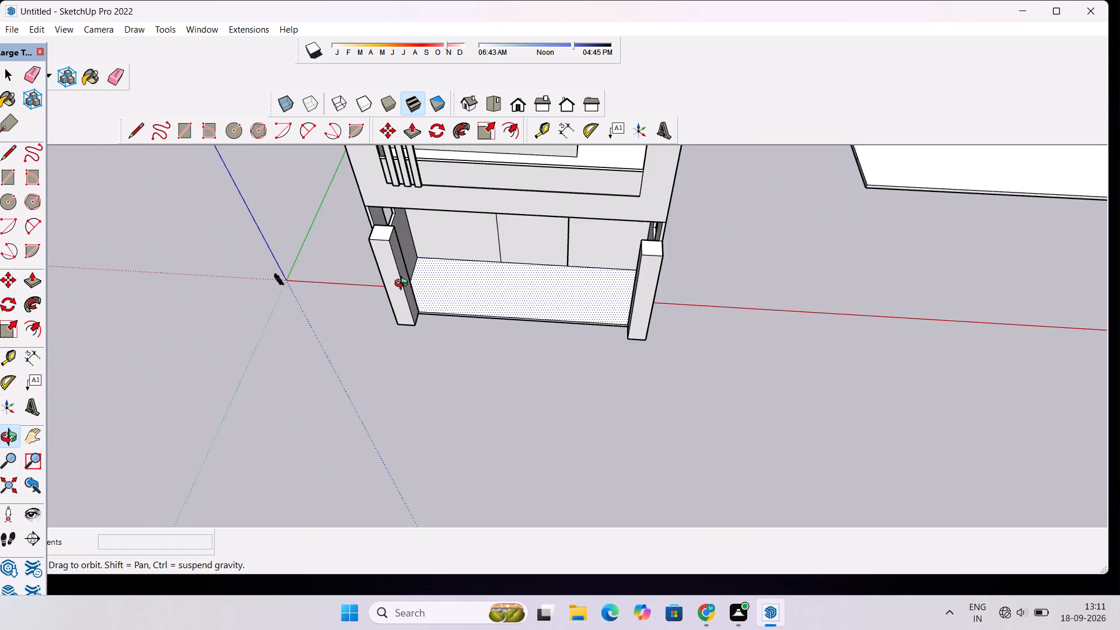
scroll(404, 285, up, 4)
shift+drag(429, 294, 440, 357)
scroll(440, 357, up, 2)
scroll(440, 357, down, 2)
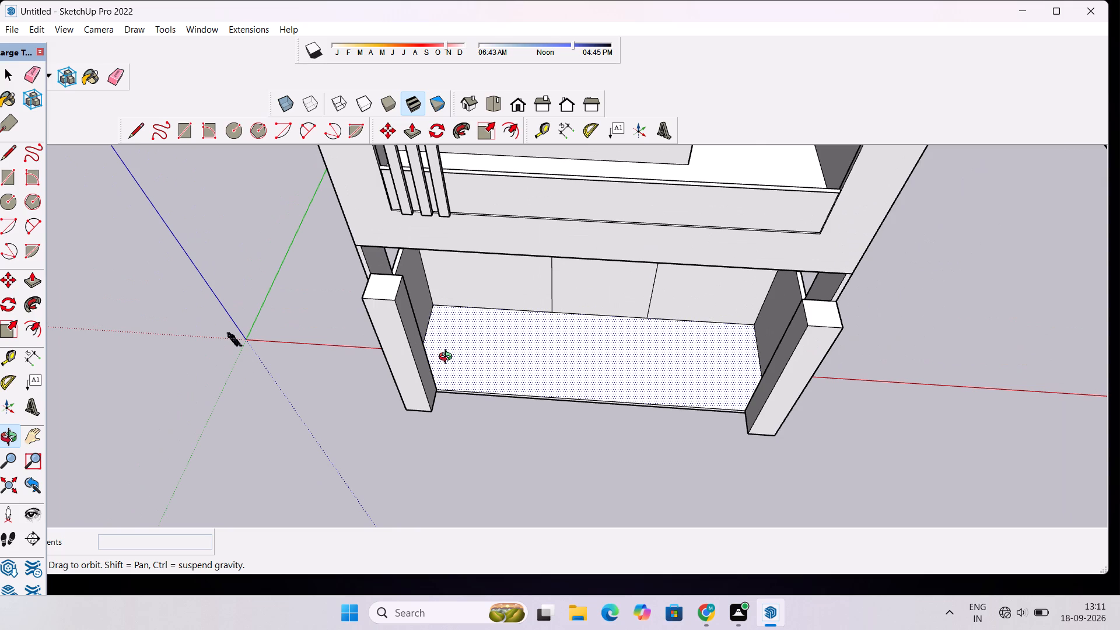
shift+drag(448, 358, 454, 407)
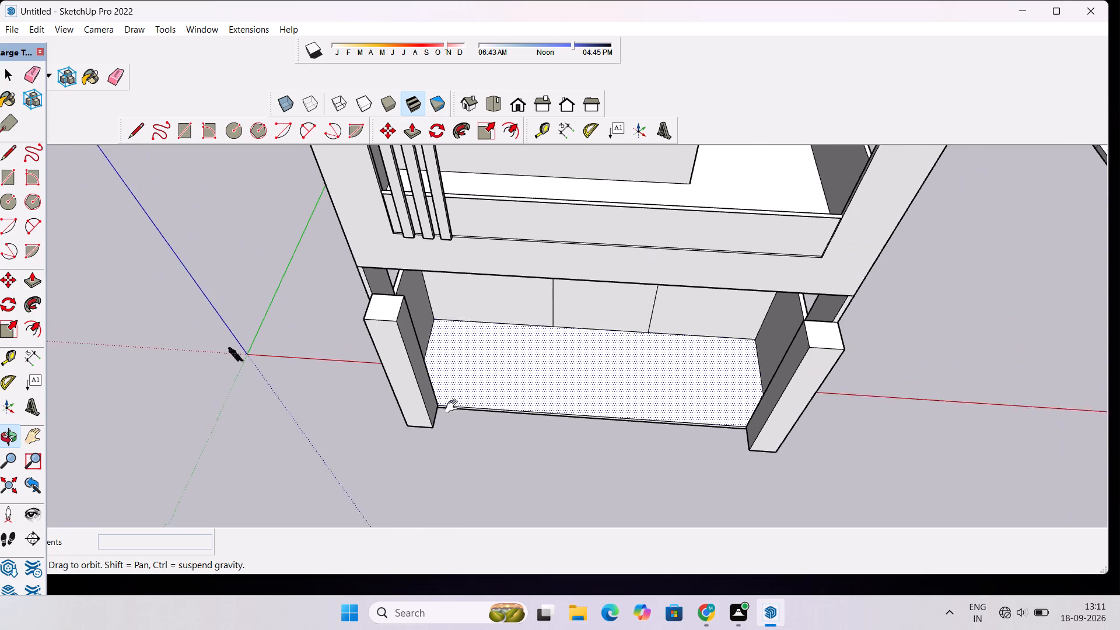
shift+drag(454, 407, 455, 414)
scroll(454, 413, down, 3)
drag(468, 445, 515, 405)
scroll(520, 390, up, 3)
shift+drag(517, 448, 508, 380)
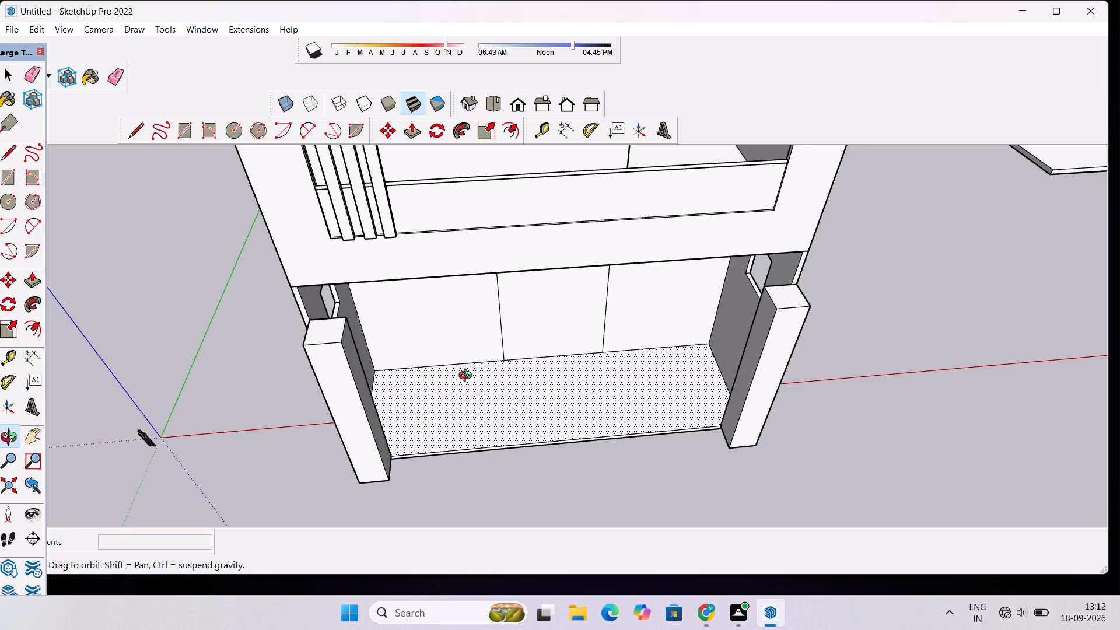
scroll(468, 377, down, 5)
scroll(466, 422, up, 5)
shift+drag(457, 461, 431, 387)
scroll(430, 385, down, 5)
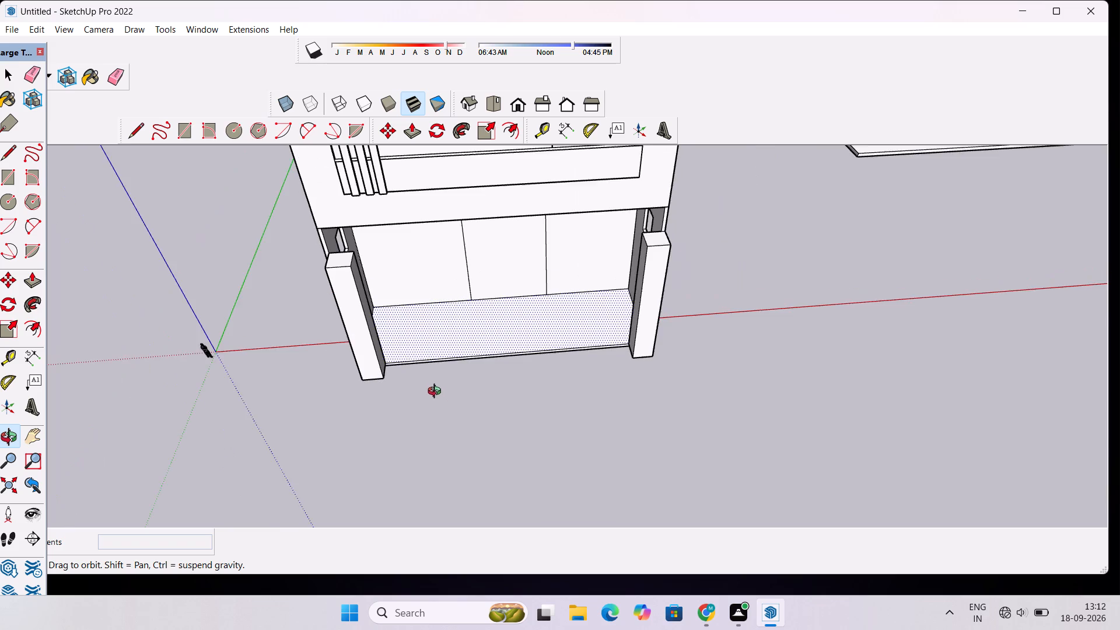
Examine the porch opening, doorway and both corner columns from the front and front left at lower angles.
scroll(457, 407, up, 4)
drag(419, 405, 477, 384)
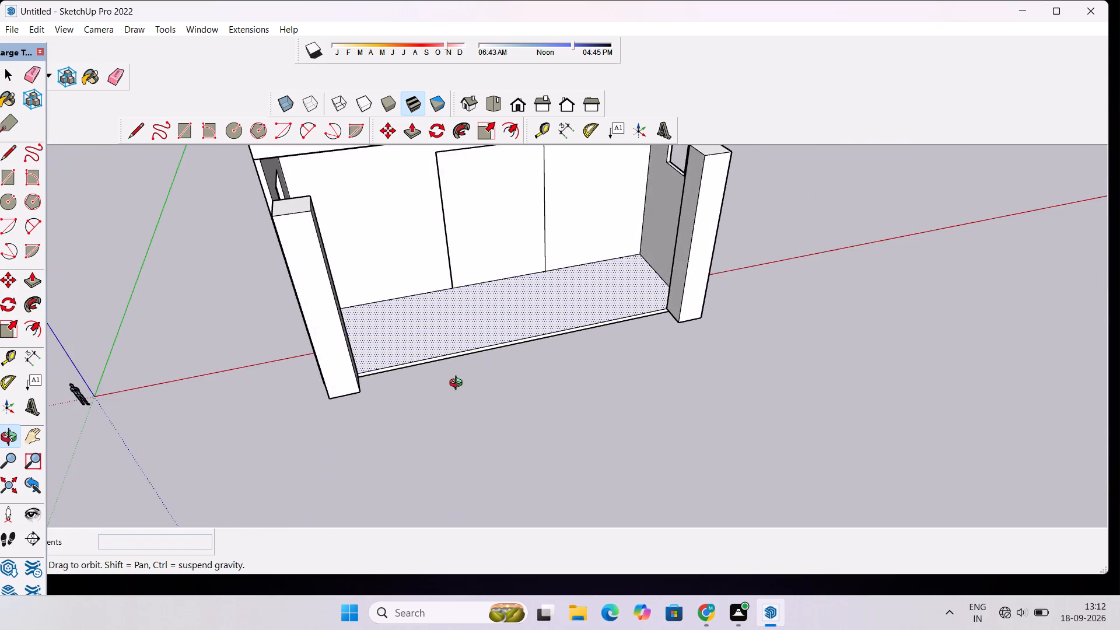
scroll(459, 384, down, 3)
shift+drag(465, 379, 519, 431)
scroll(528, 432, up, 4)
drag(690, 420, 592, 411)
scroll(569, 402, down, 5)
drag(260, 409, 380, 393)
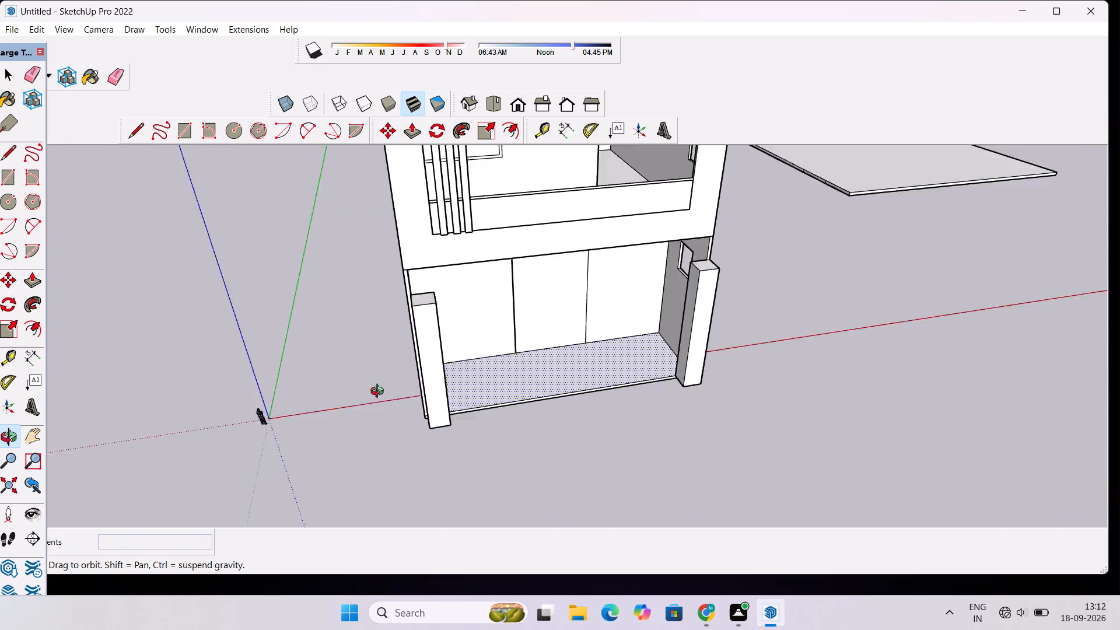
drag(380, 393, 545, 325)
scroll(590, 317, up, 2)
drag(625, 360, 565, 373)
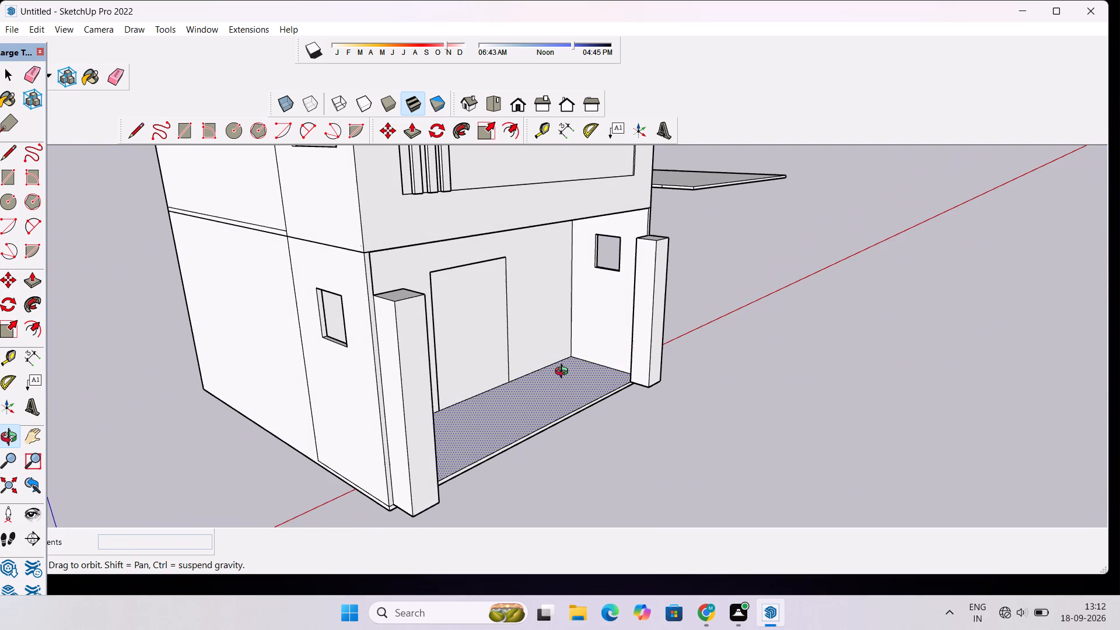
scroll(569, 369, down, 5)
drag(607, 374, 531, 389)
scroll(505, 370, up, 4)
scroll(496, 373, down, 2)
drag(568, 380, 480, 398)
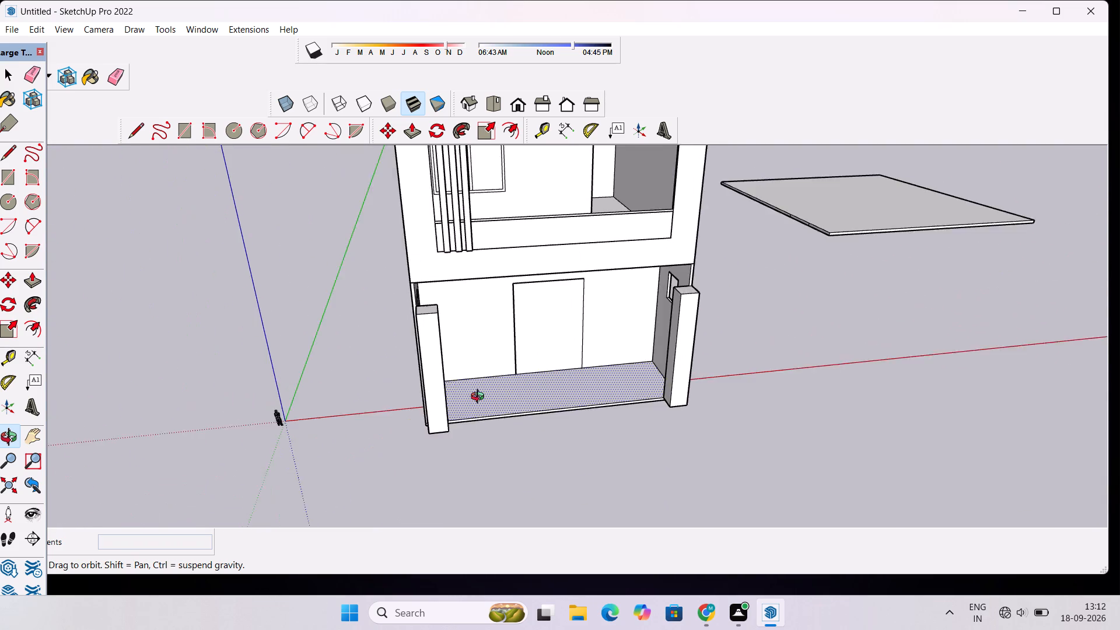
drag(480, 398, 477, 398)
scroll(454, 390, up, 4)
drag(433, 389, 508, 389)
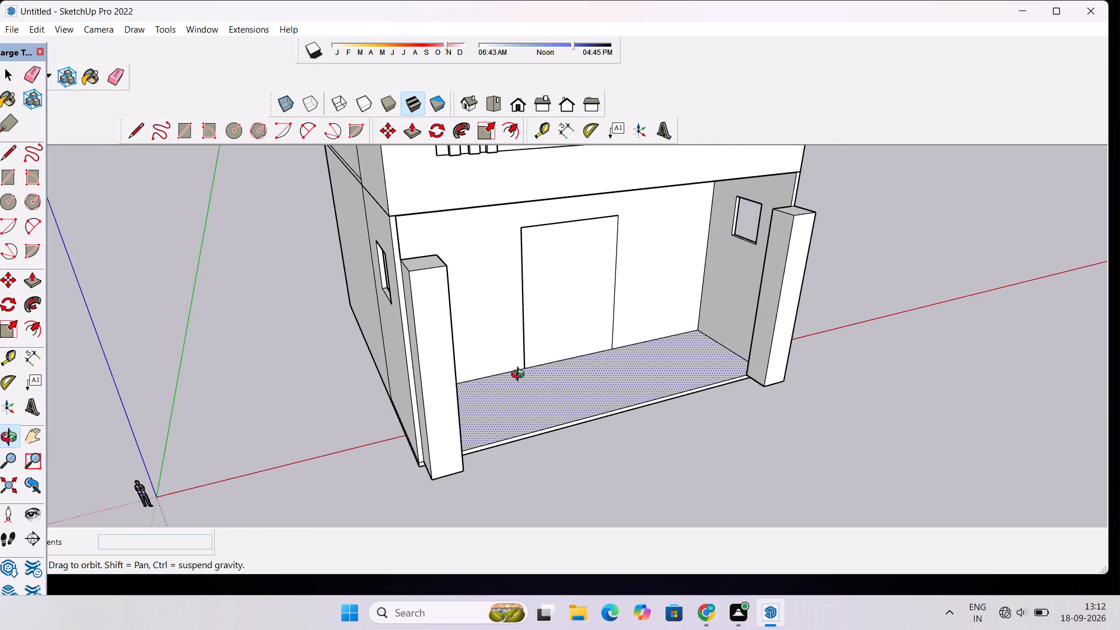
Examine the porch floor's front edge between the bases of the two corner columns up close.
drag(513, 367, 468, 415)
scroll(468, 415, up, 3)
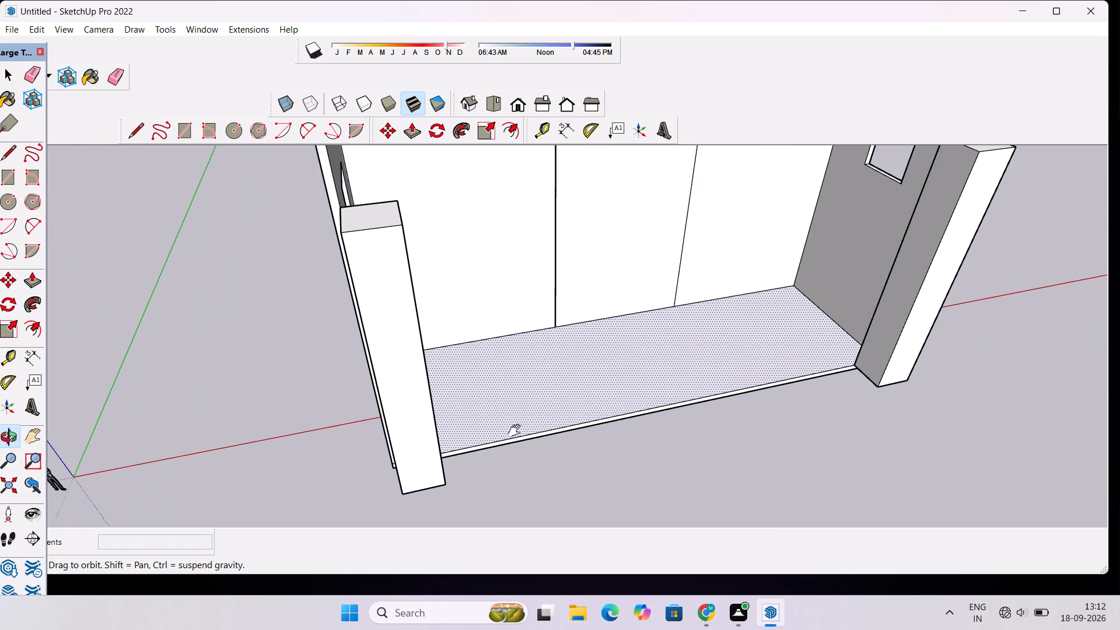
shift+drag(517, 426, 486, 371)
scroll(509, 390, up, 1)
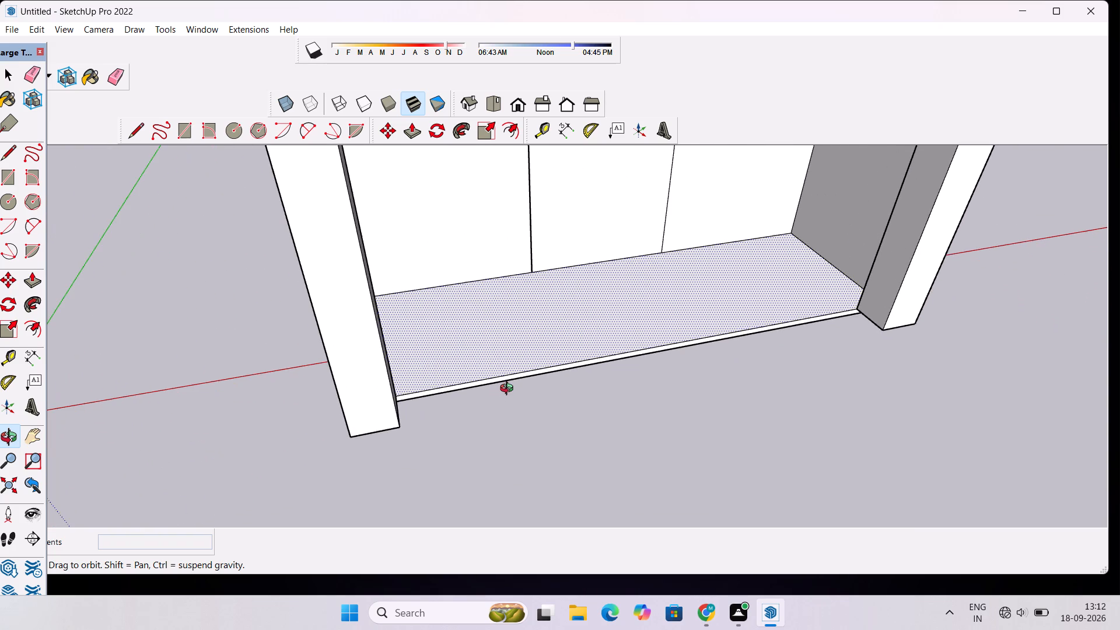
scroll(509, 390, up, 2)
drag(520, 398, 468, 415)
scroll(471, 404, down, 2)
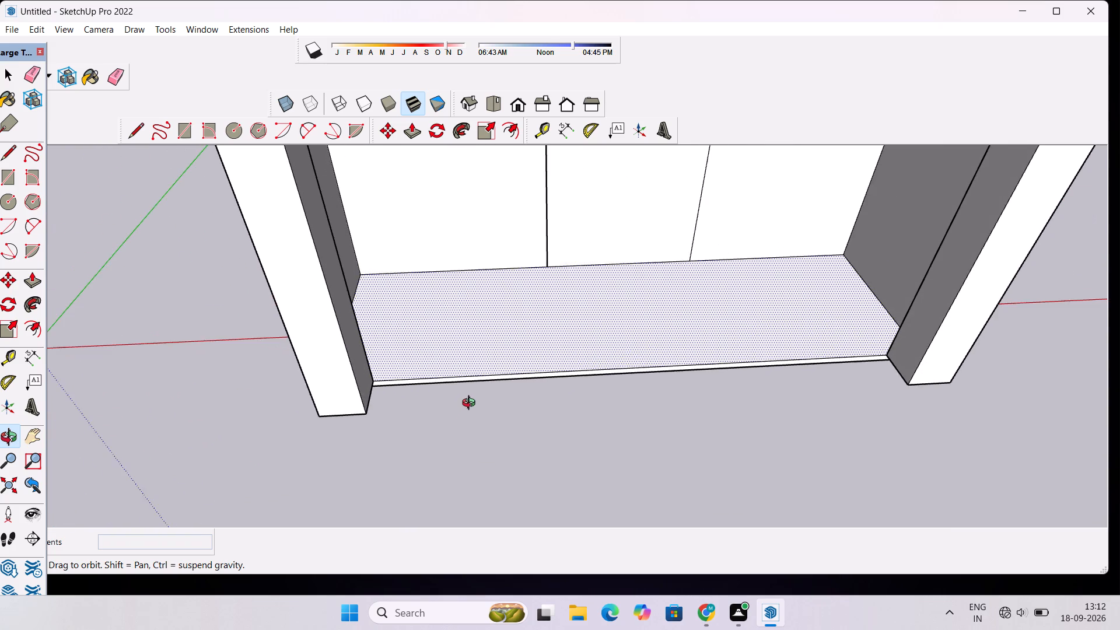
shift+drag(485, 380, 463, 423)
scroll(463, 423, up, 3)
drag(459, 424, 457, 433)
scroll(457, 434, down, 2)
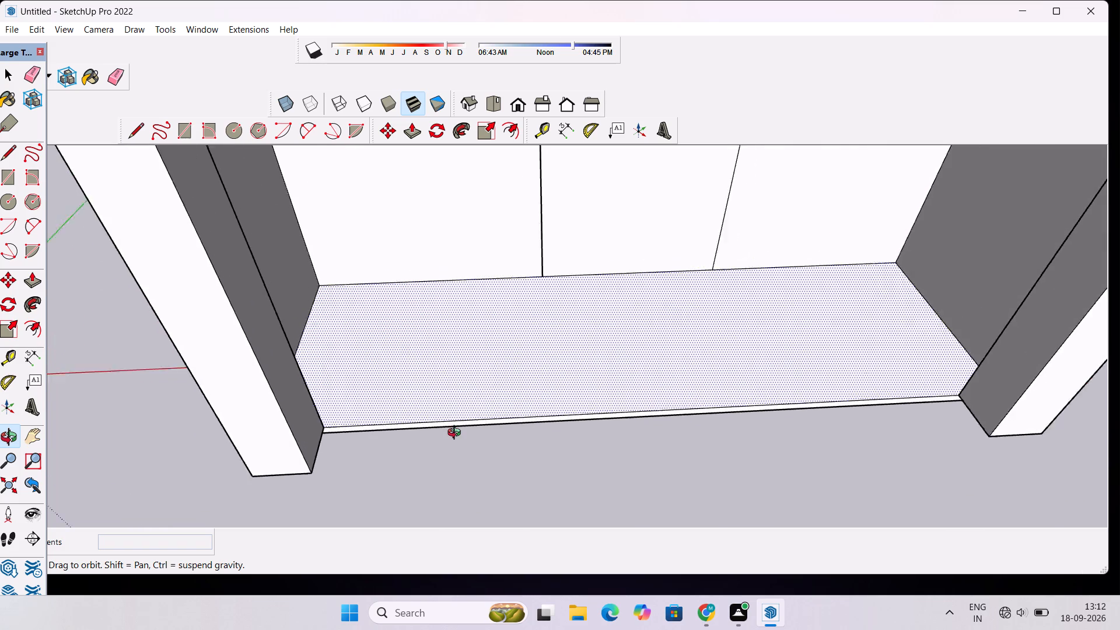
scroll(457, 434, down, 8)
Copy the front left column's square top face about 51' 9" onto the porch floor's front edge between the two columns.
drag(460, 428, 473, 473)
scroll(329, 376, up, 4)
shift+drag(367, 371, 405, 415)
scroll(405, 415, up, 2)
key(space)
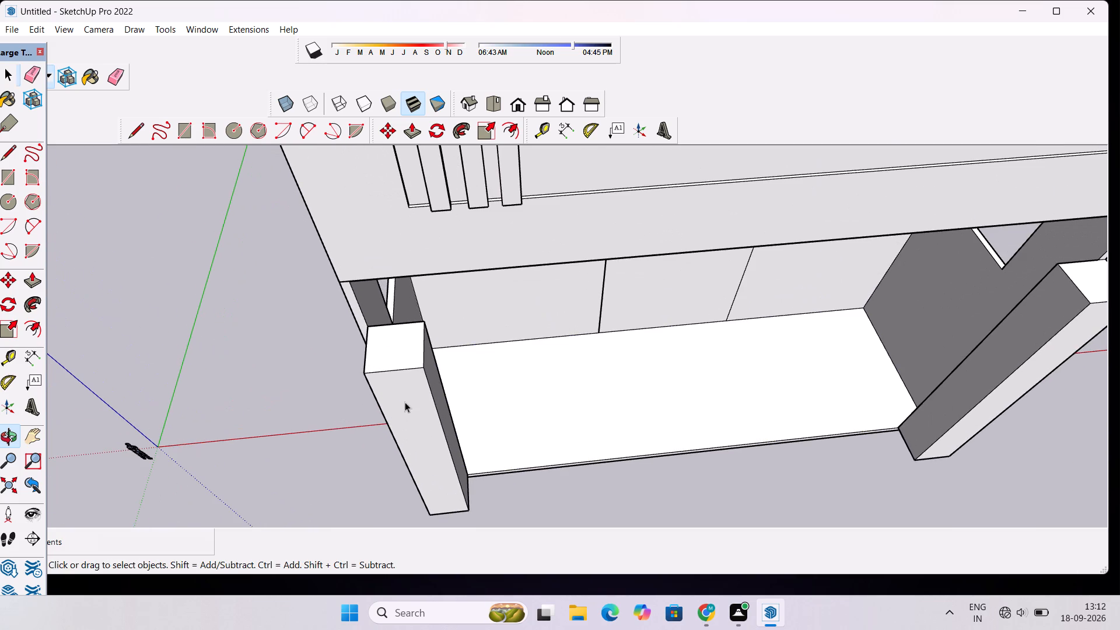
double_click(408, 348)
key(m)
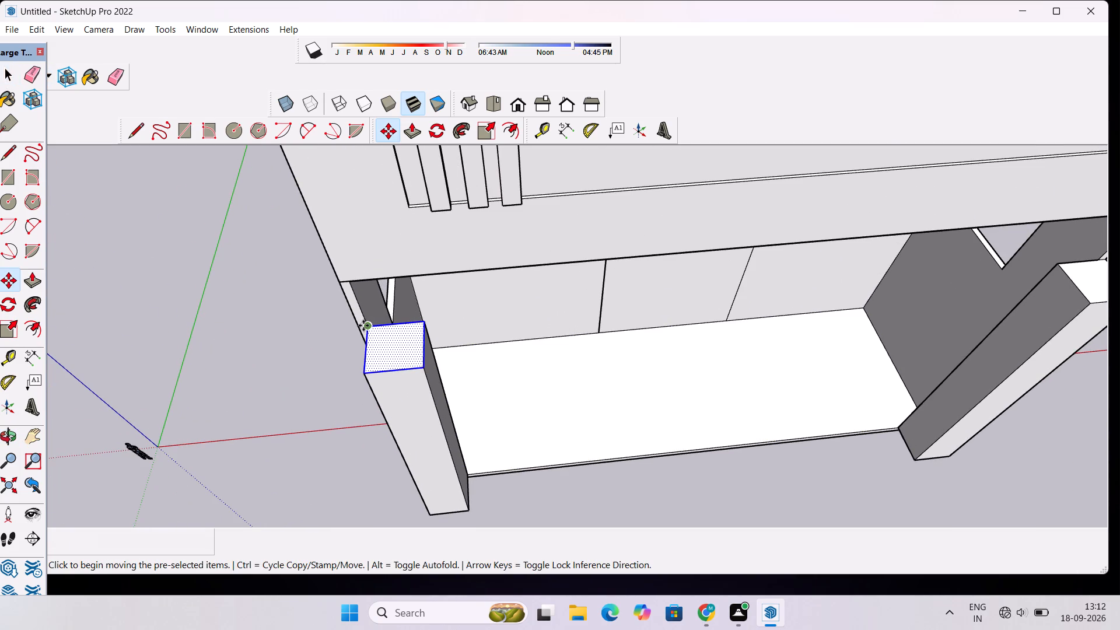
click(369, 322)
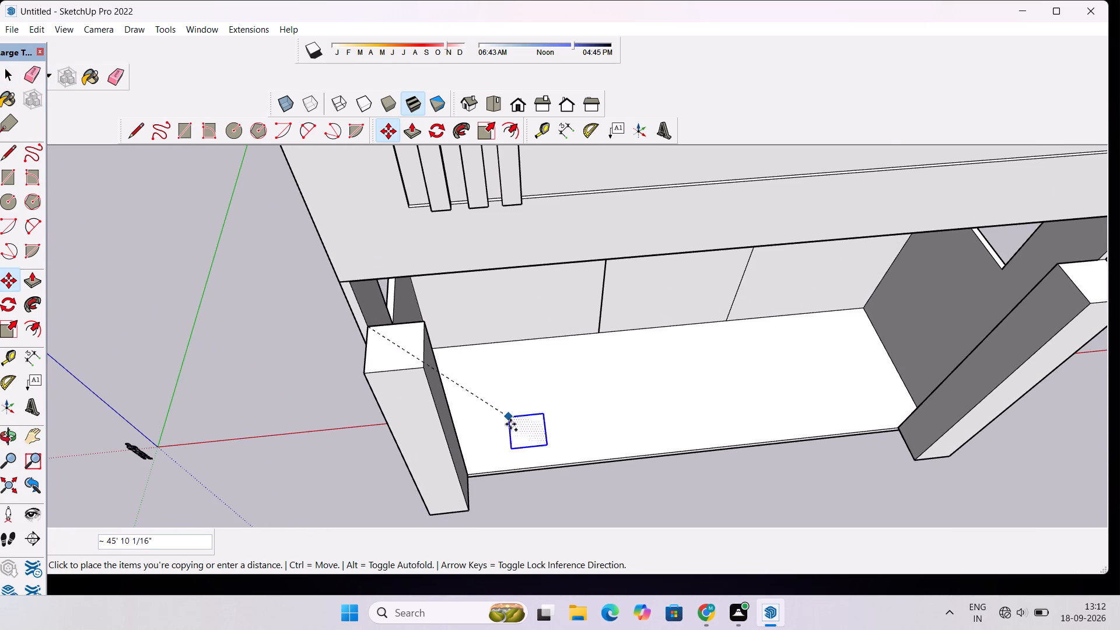
scroll(511, 464, down, 5)
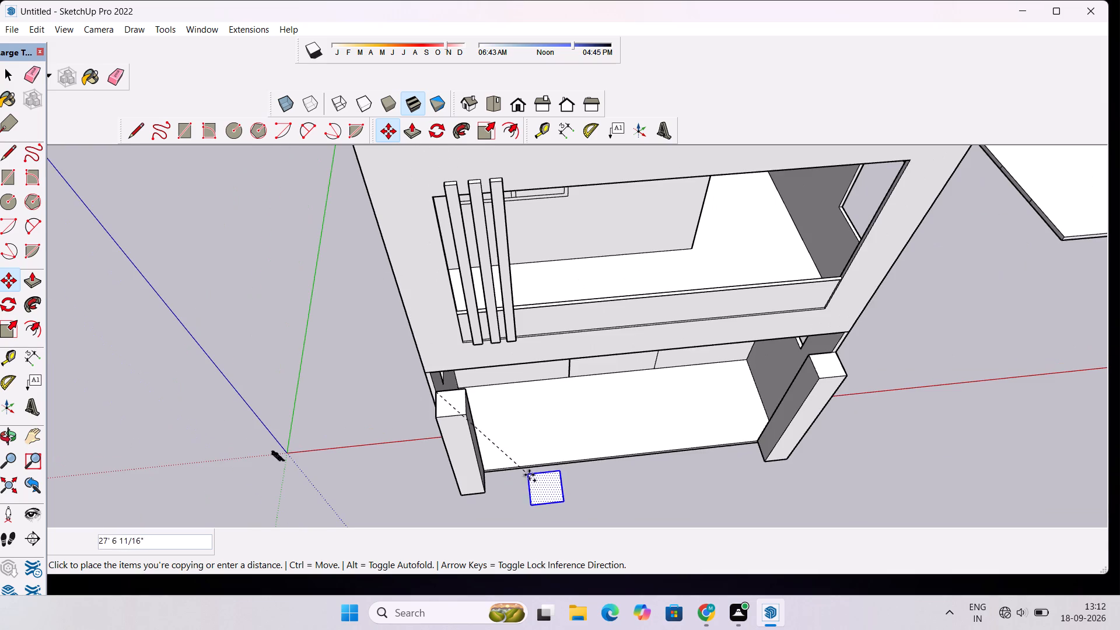
scroll(526, 447, down, 4)
scroll(555, 453, up, 4)
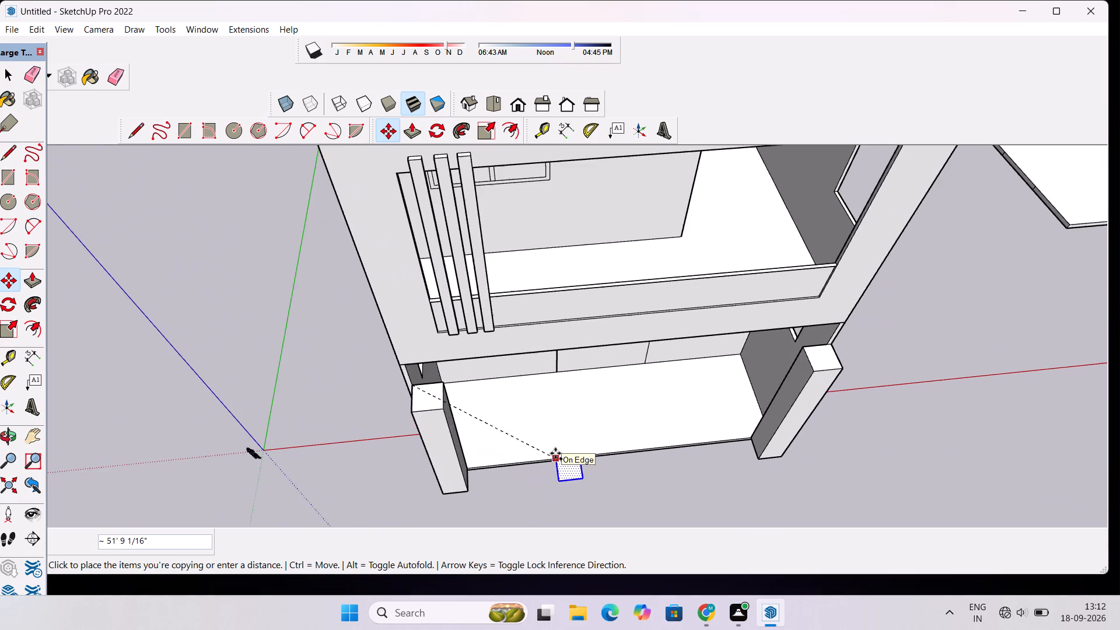
scroll(555, 453, up, 8)
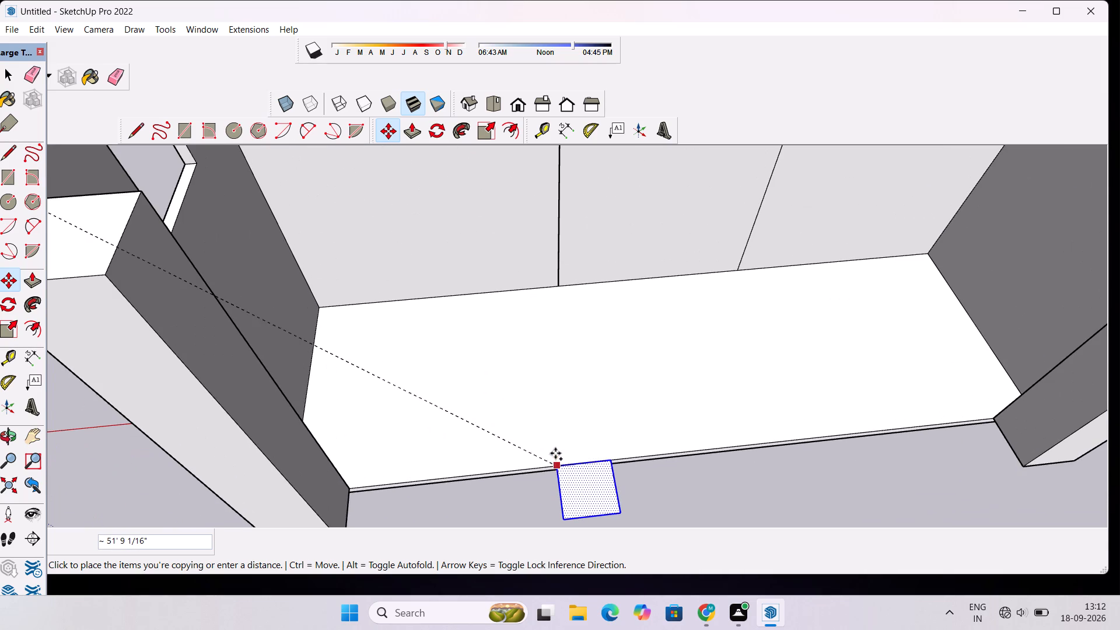
click(555, 453)
key(space)
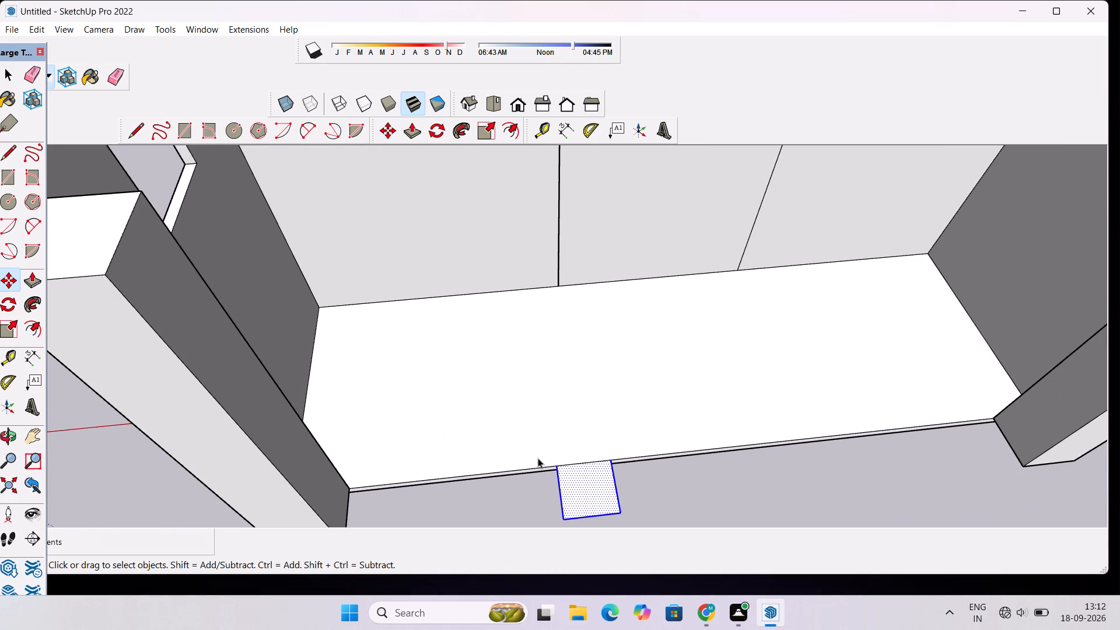
Push/Pull the copied square on the porch's front edge upward about 42' 5" to the height of the front left column.
scroll(519, 459, down, 4)
scroll(550, 488, up, 3)
key(p)
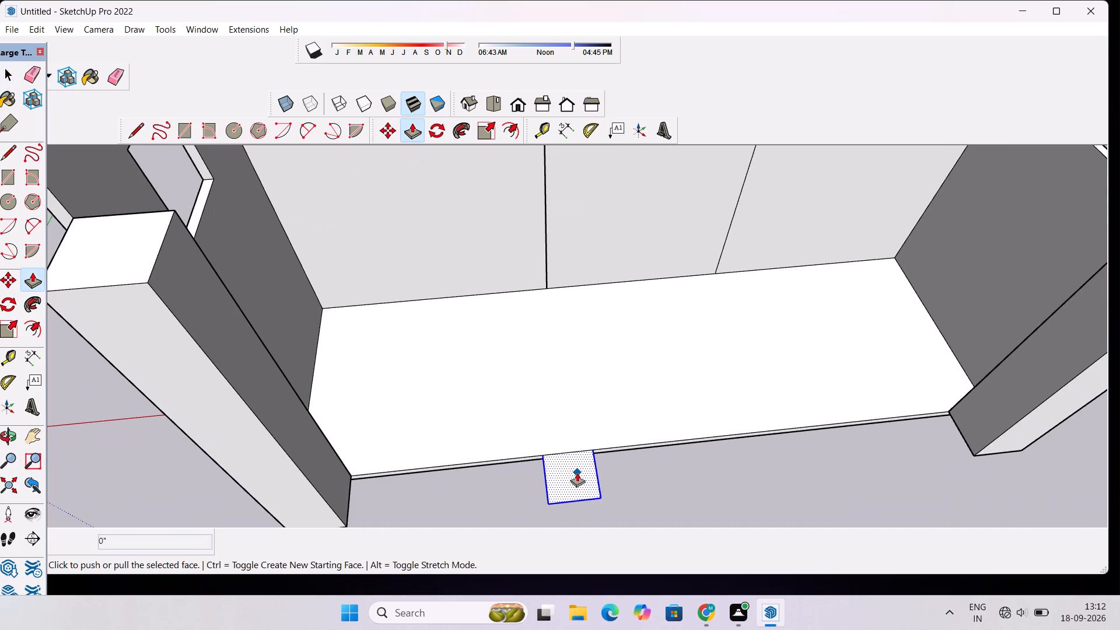
click(577, 481)
scroll(575, 463, down, 4)
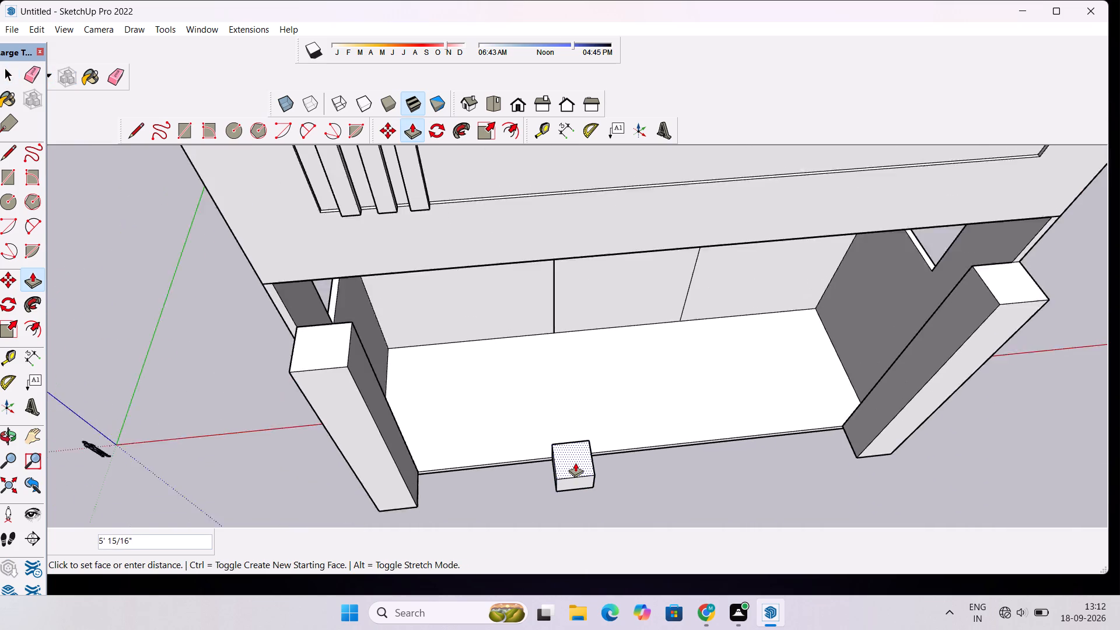
scroll(575, 463, down, 2)
click(394, 388)
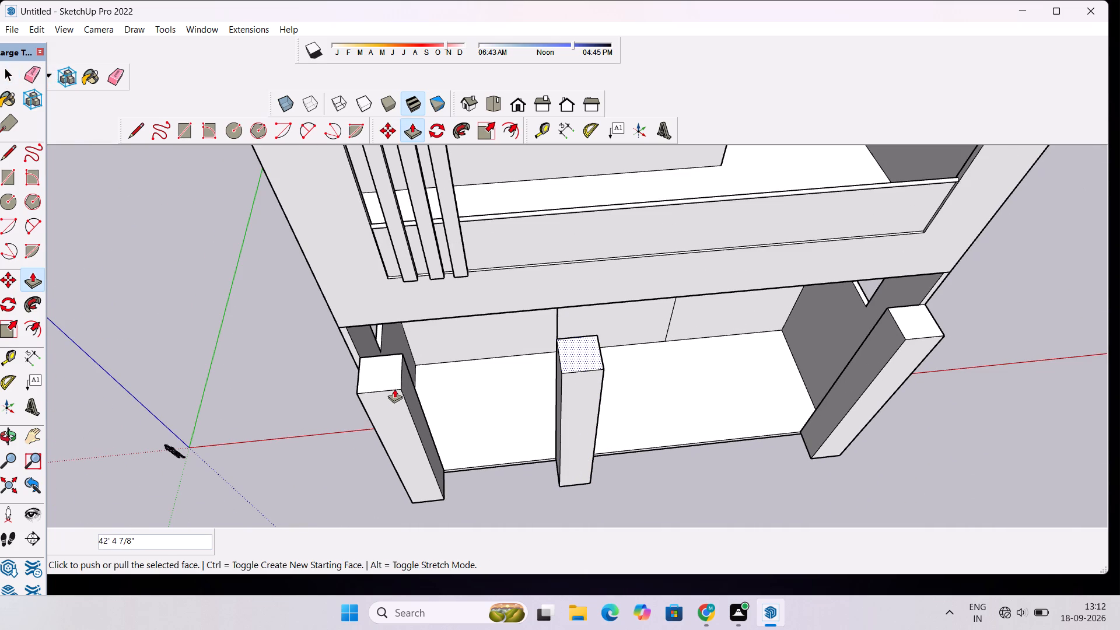
Examine the middle column and both corner columns against the facade from the front left, front and front right.
key(o)
drag(467, 466, 468, 366)
scroll(467, 362, down, 6)
drag(456, 411, 640, 384)
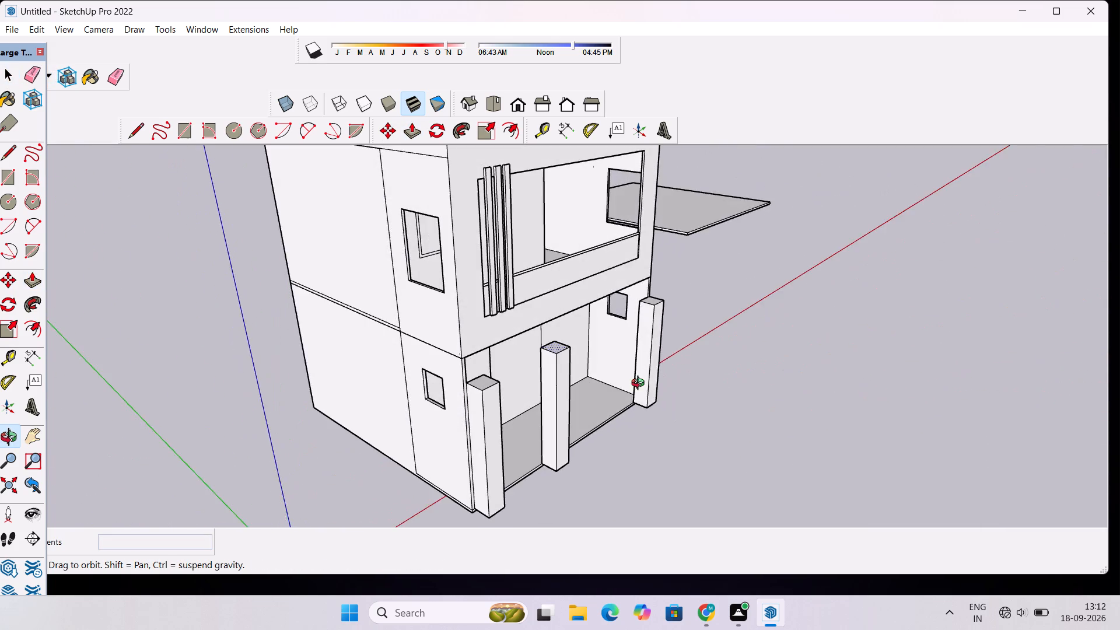
drag(640, 384, 485, 380)
scroll(485, 380, down, 4)
shift+drag(508, 386, 450, 397)
scroll(450, 397, up, 1)
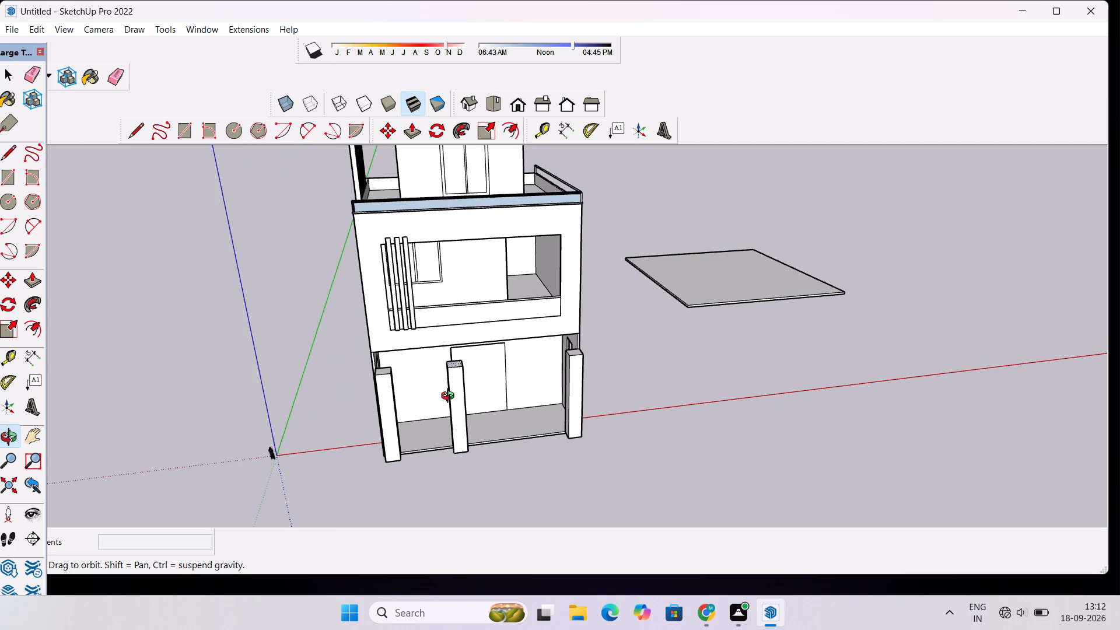
scroll(450, 397, up, 1)
drag(528, 397, 434, 396)
scroll(434, 396, up, 7)
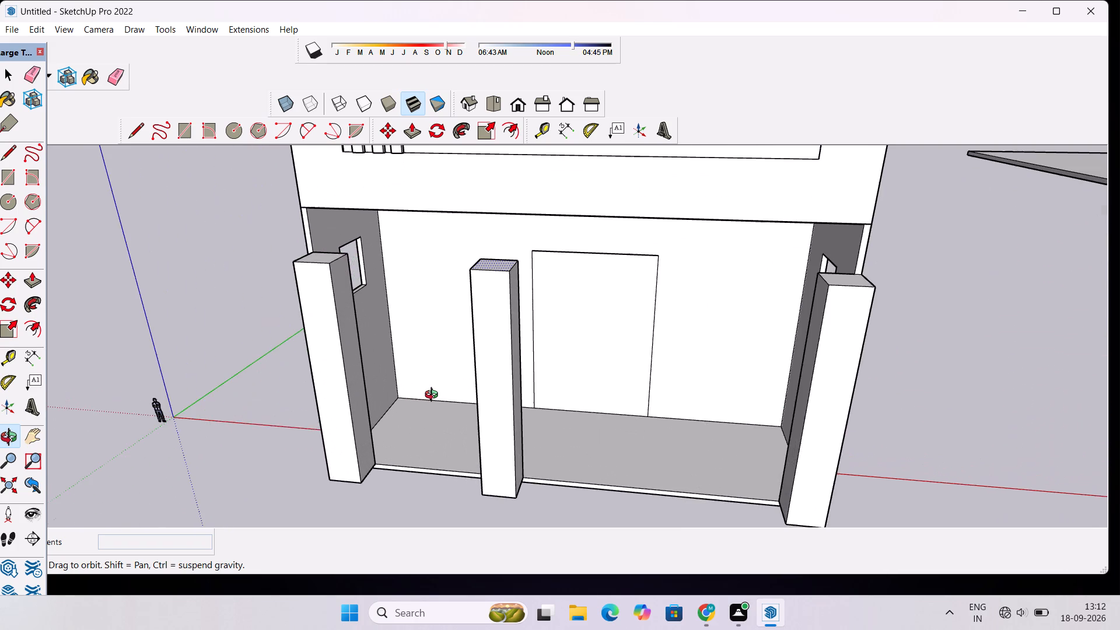
drag(558, 399, 421, 410)
scroll(454, 411, down, 3)
drag(500, 426, 459, 436)
scroll(459, 443, up, 4)
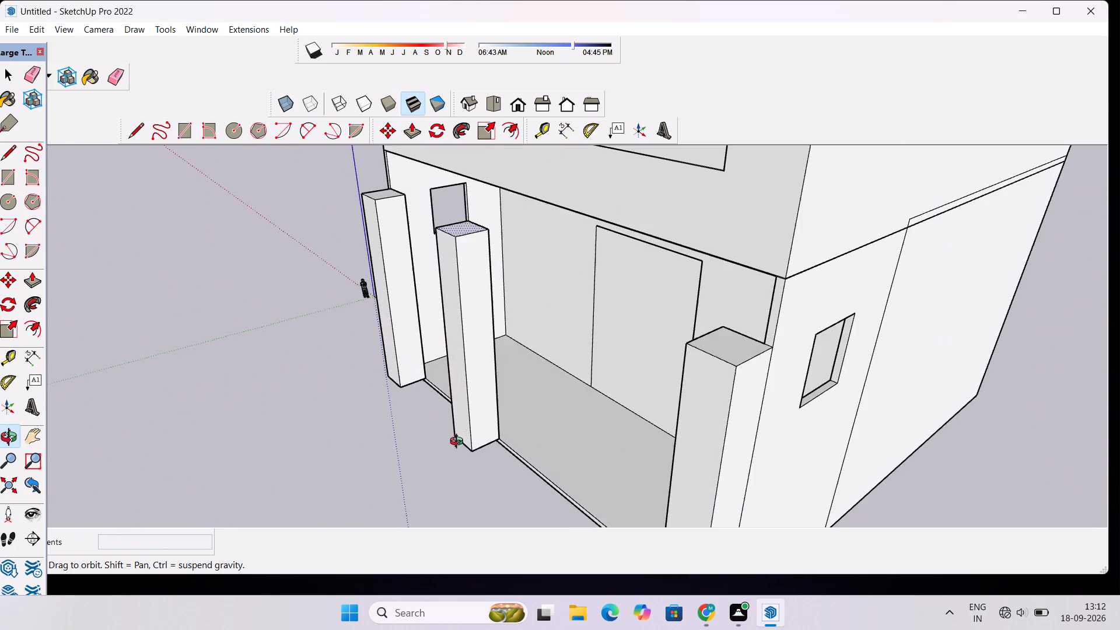
Draw a narrow upright rectangle about 6 3/8" by 40' 4" from the base of the middle column's side facing the front right column.
drag(510, 452, 474, 436)
scroll(474, 436, up, 2)
shift+drag(485, 435, 459, 428)
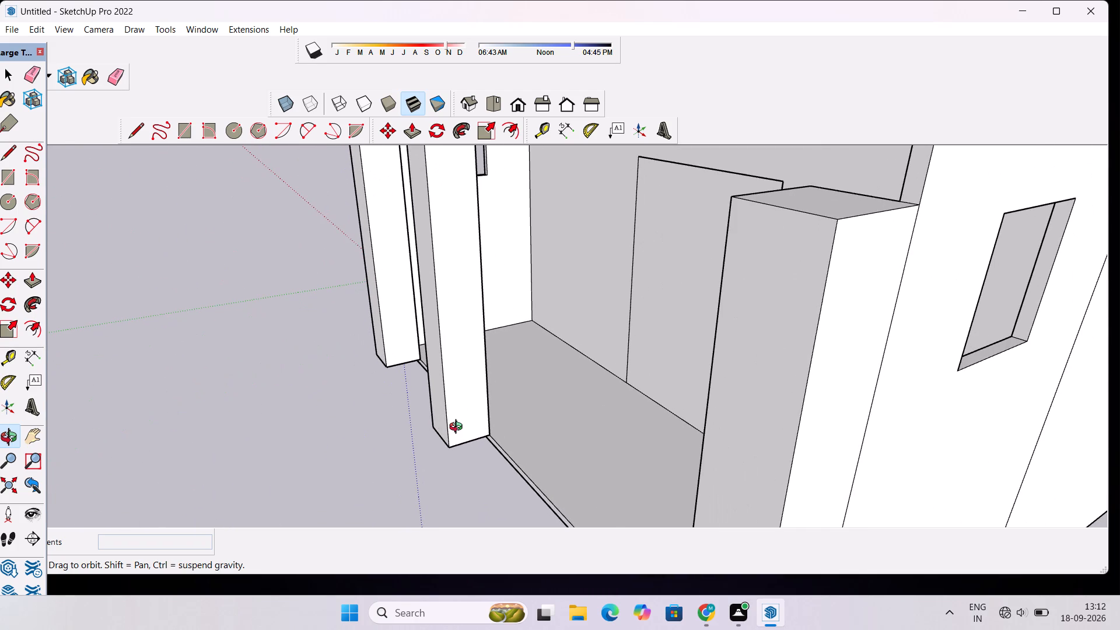
scroll(459, 428, up, 3)
key(r)
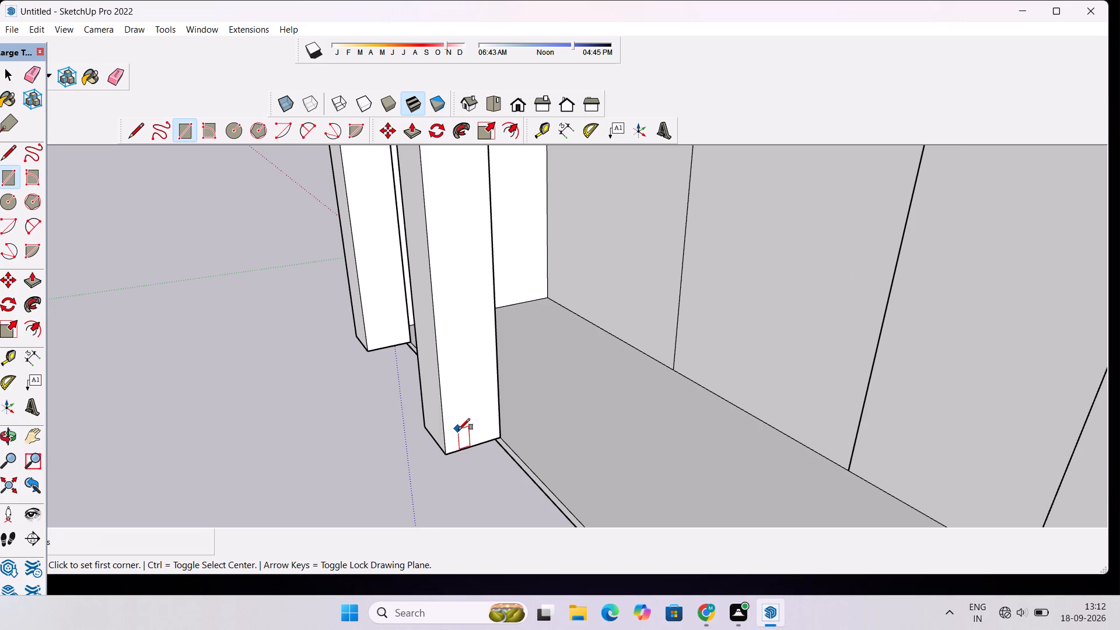
scroll(467, 446, up, 7)
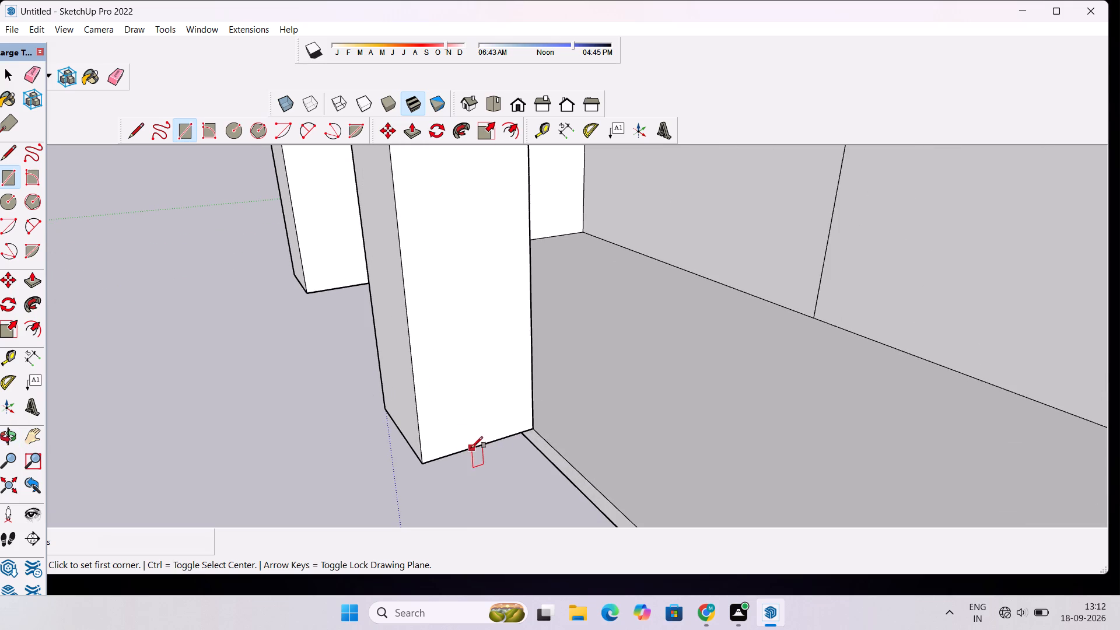
click(471, 448)
scroll(472, 420, down, 13)
scroll(472, 420, up, 1)
scroll(472, 420, down, 3)
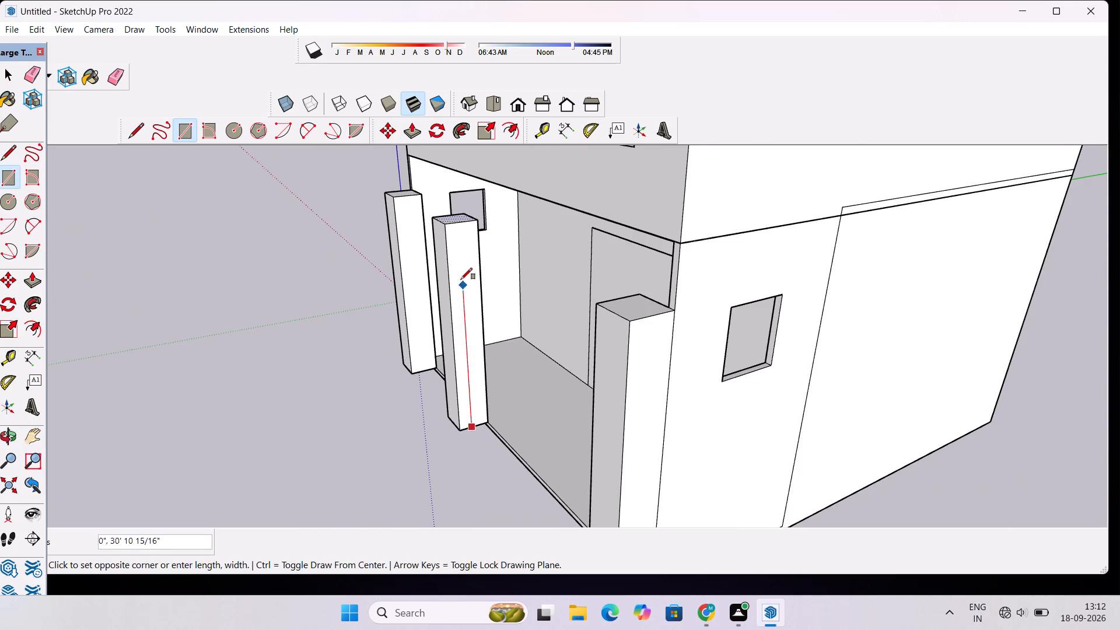
scroll(461, 273, up, 4)
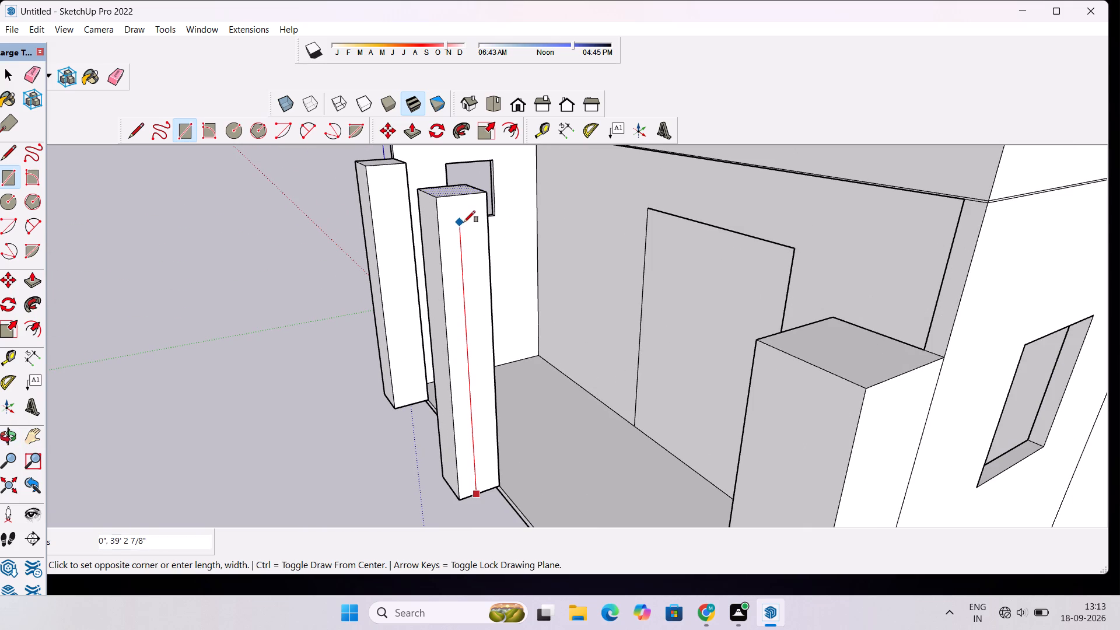
scroll(469, 209, up, 1)
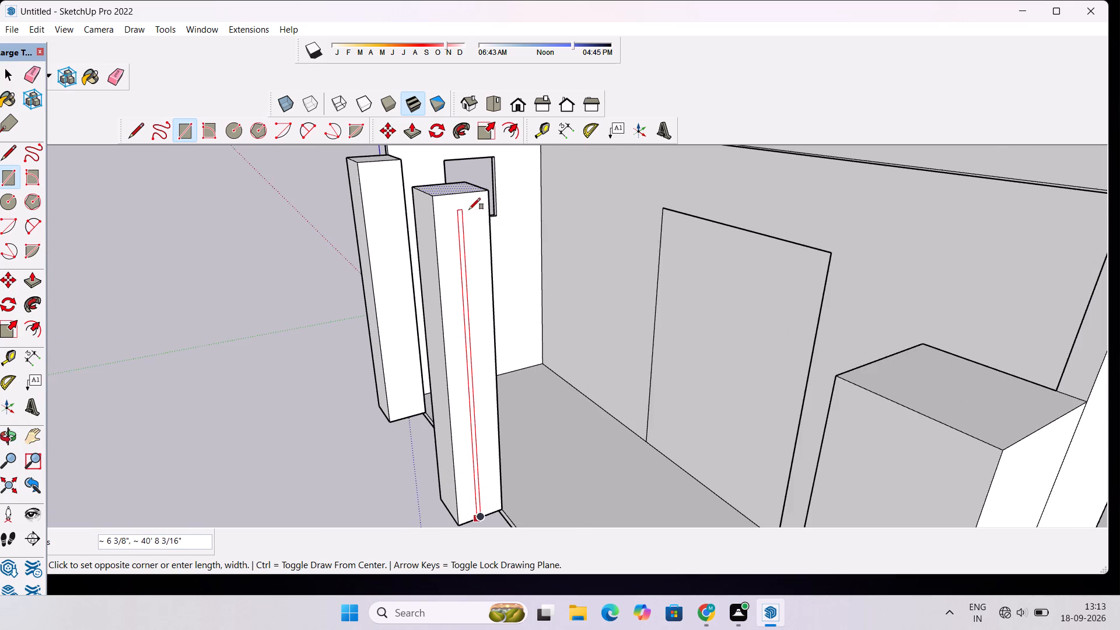
scroll(469, 209, up, 2)
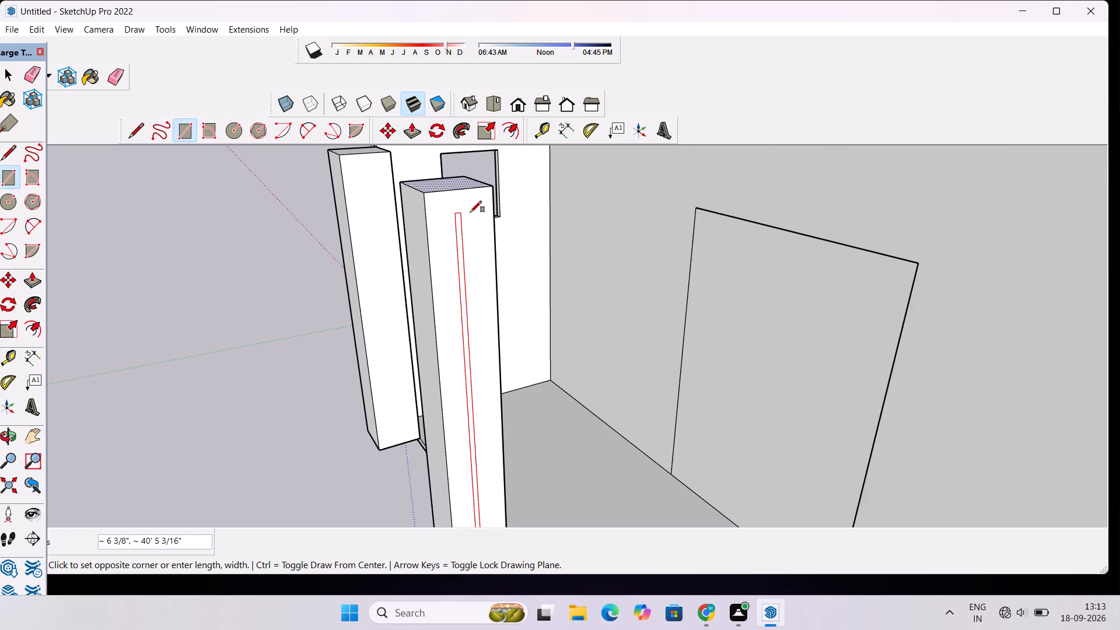
click(471, 213)
key(space)
Push/Pull the narrow strip on the middle column about 46' 9" across to the front right column, forming a thin panel.
text(p)
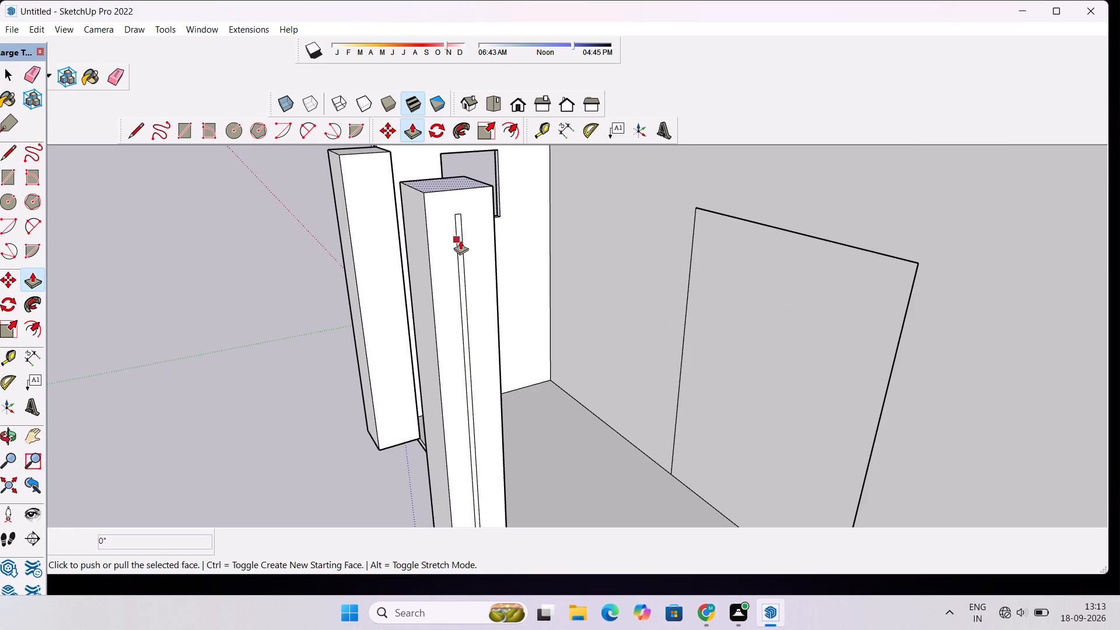
key(space)
click(460, 240)
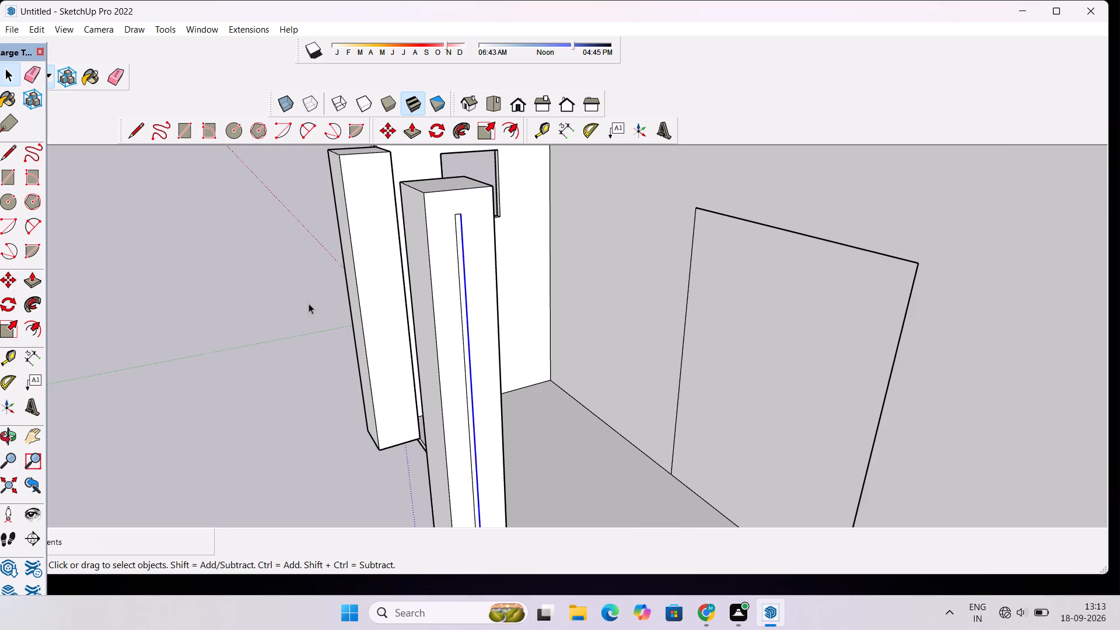
scroll(309, 303, up, 3)
click(309, 303)
scroll(313, 297, down, 4)
scroll(446, 281, up, 7)
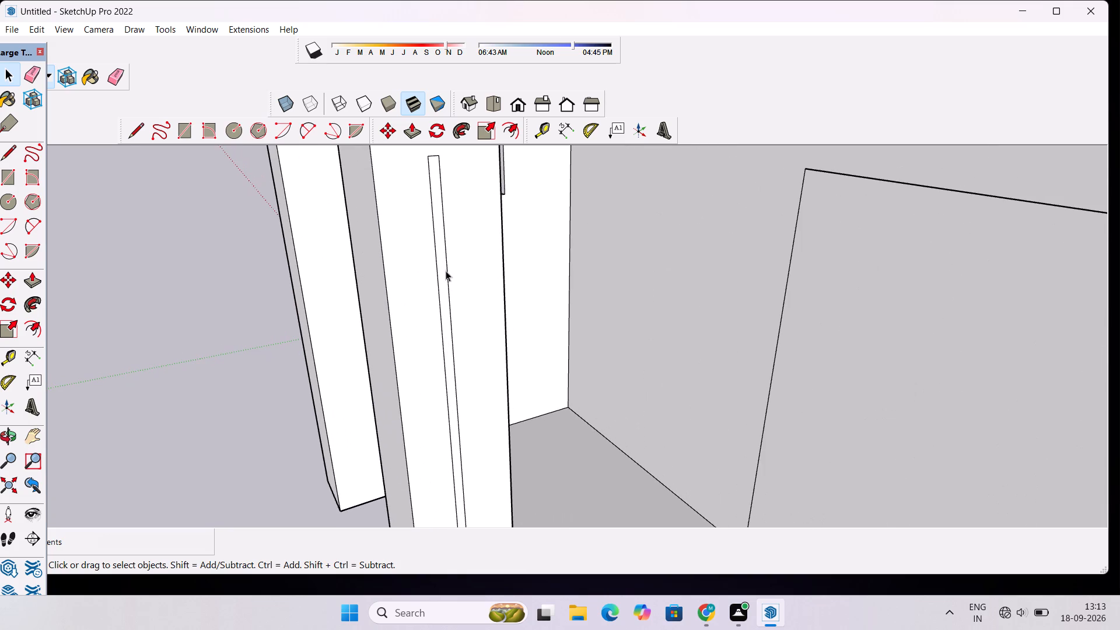
click(443, 266)
key(p)
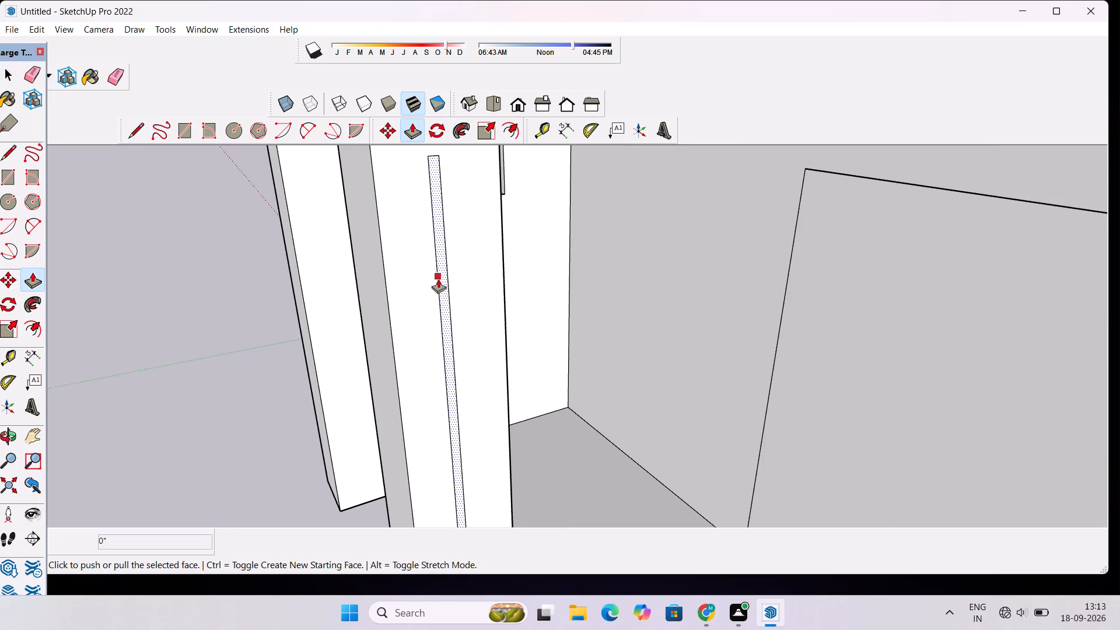
click(442, 279)
scroll(461, 281, down, 15)
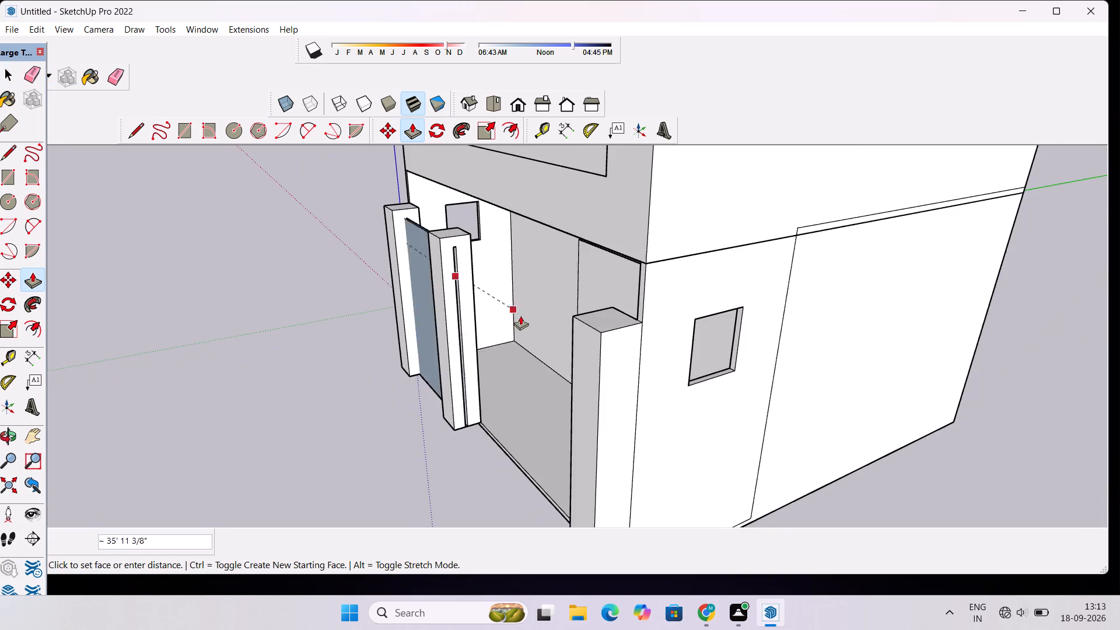
scroll(521, 319, up, 3)
key(o)
drag(517, 325, 654, 336)
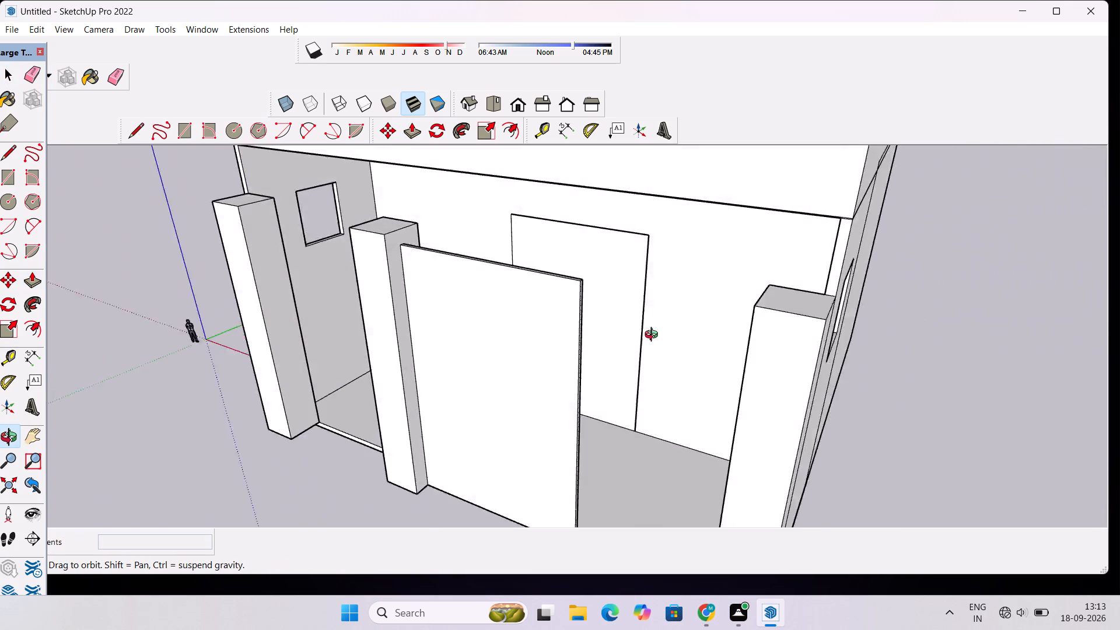
drag(654, 336, 855, 289)
shift+drag(825, 295, 754, 356)
scroll(696, 356, up, 3)
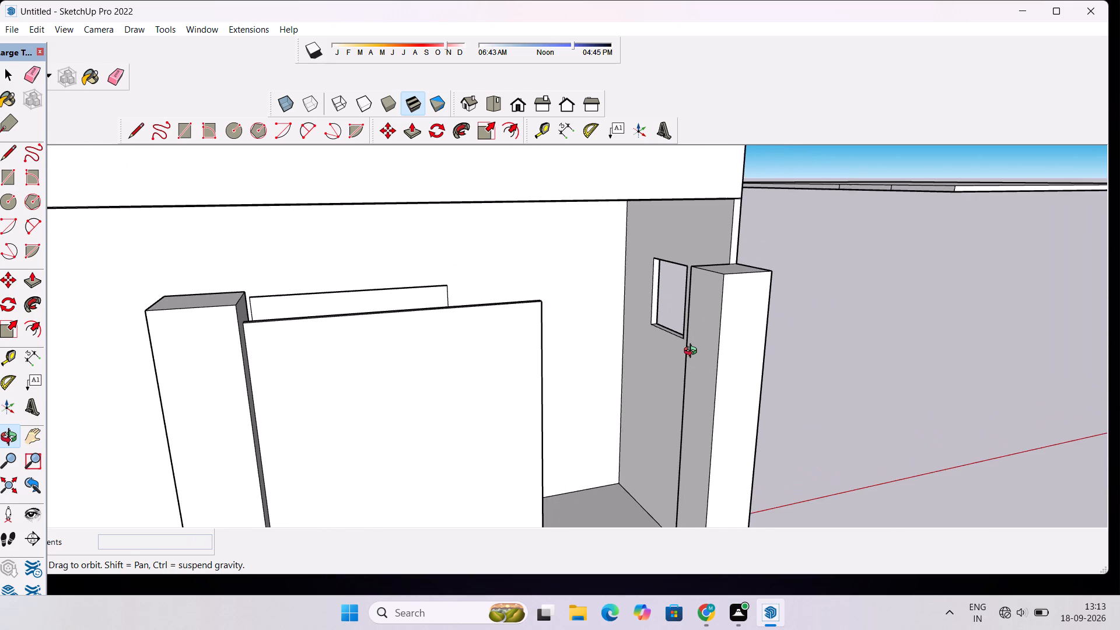
key(p)
scroll(694, 299, up, 4)
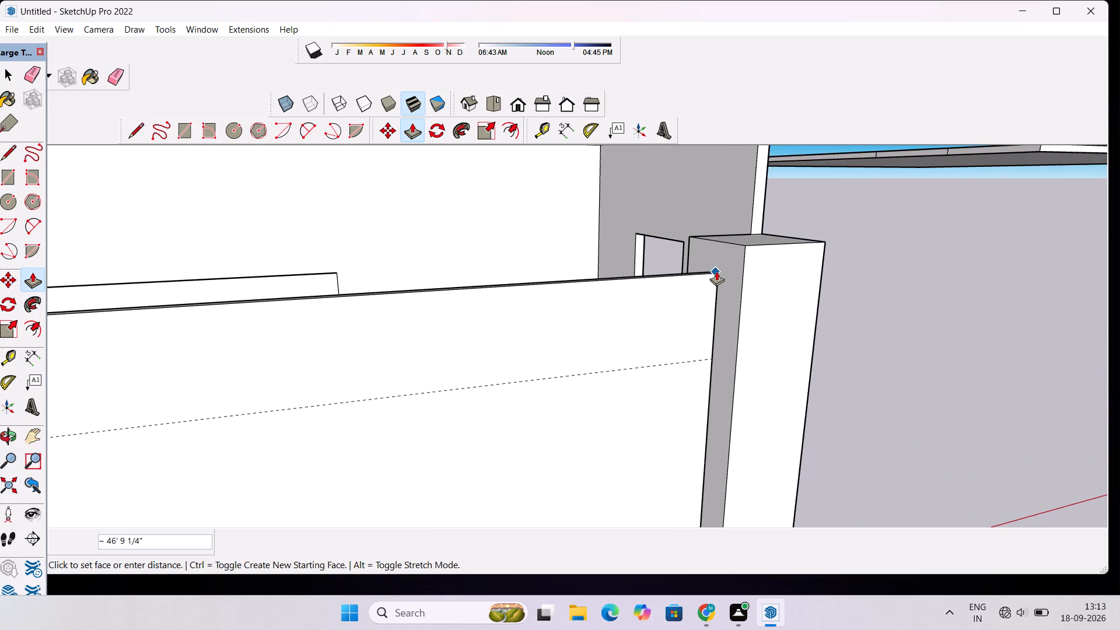
click(716, 271)
key(space)
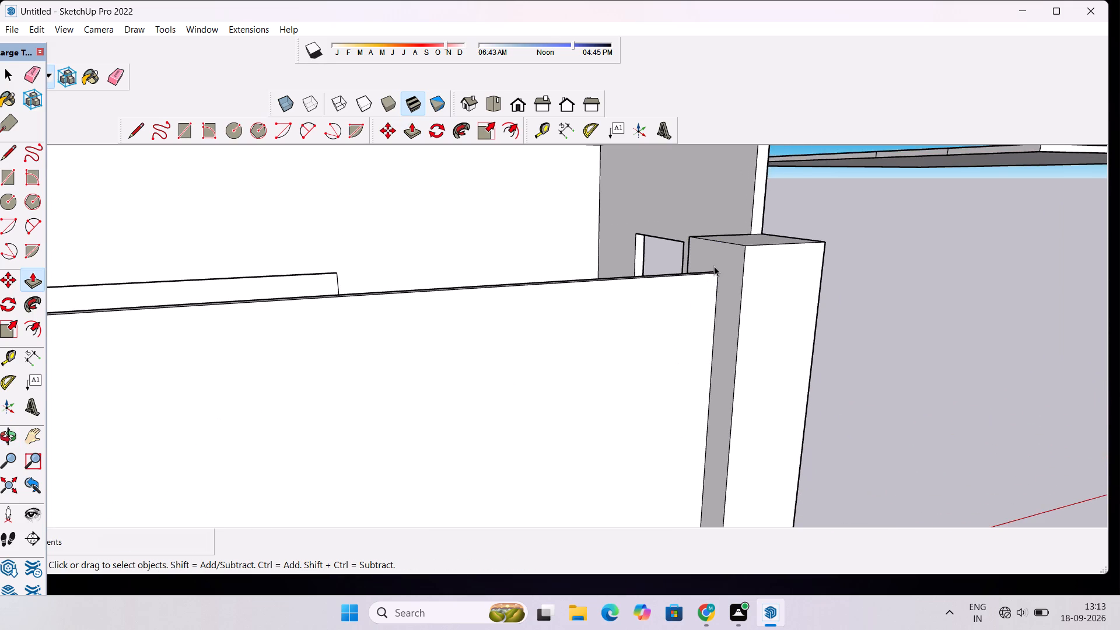
Examine the thin panel between the middle and front right columns from the front and along its base.
key(o)
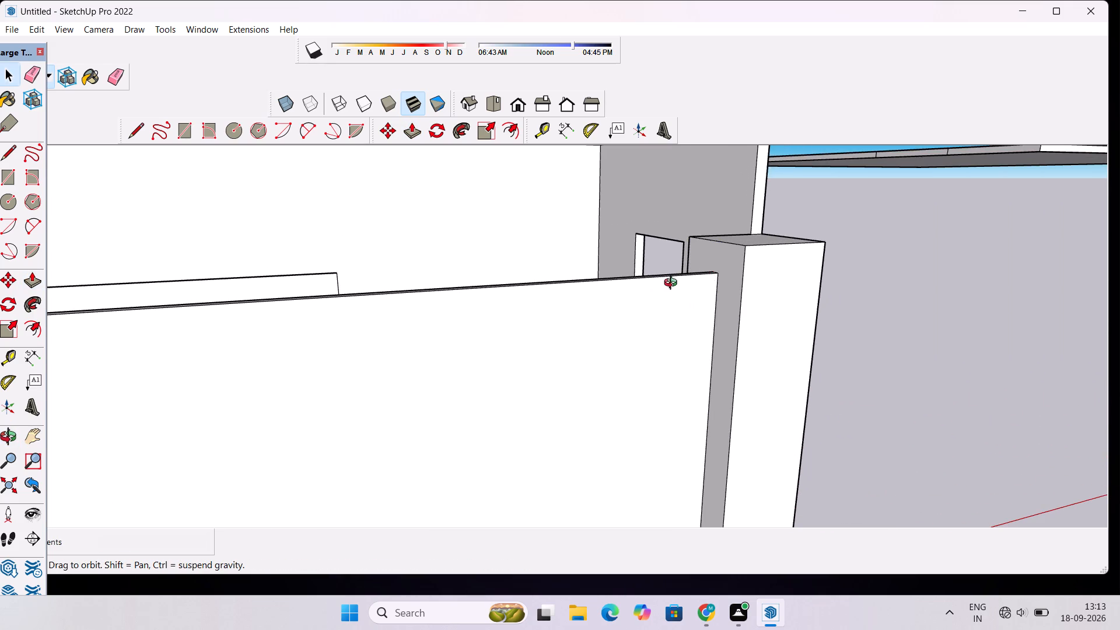
scroll(673, 284, down, 14)
drag(687, 278, 677, 290)
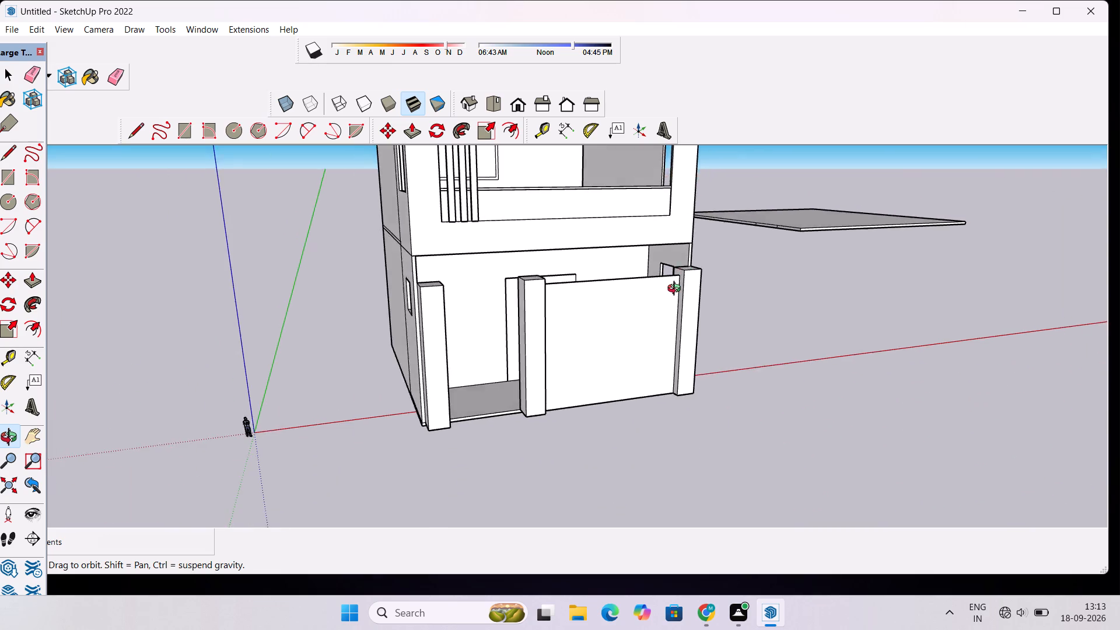
drag(677, 290, 581, 318)
scroll(566, 382, up, 2)
scroll(565, 389, down, 2)
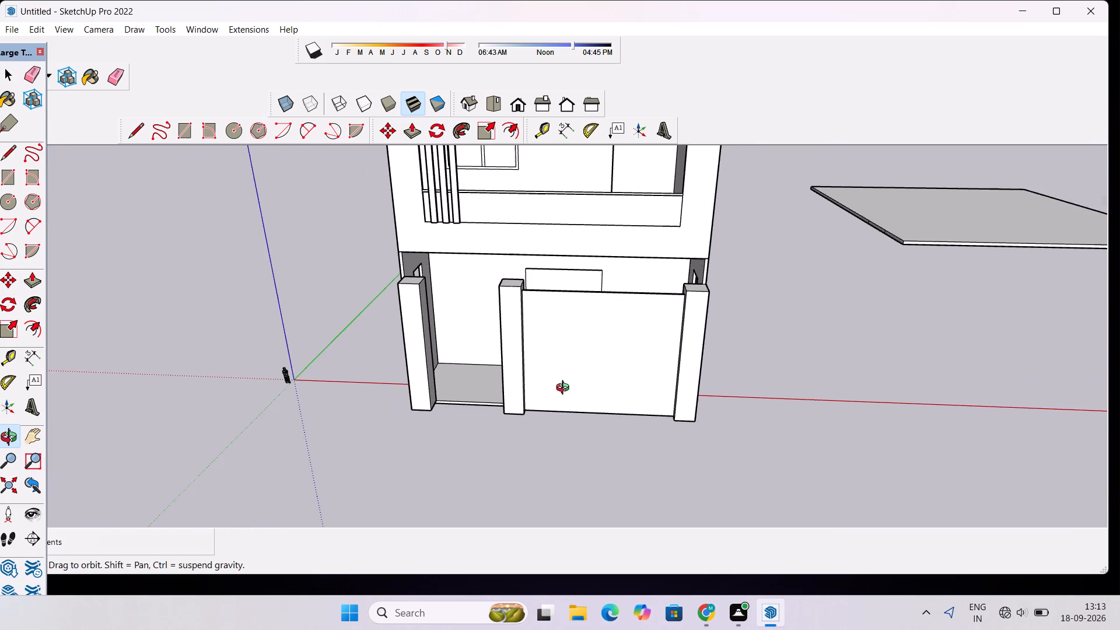
scroll(565, 427, up, 10)
drag(582, 422, 597, 390)
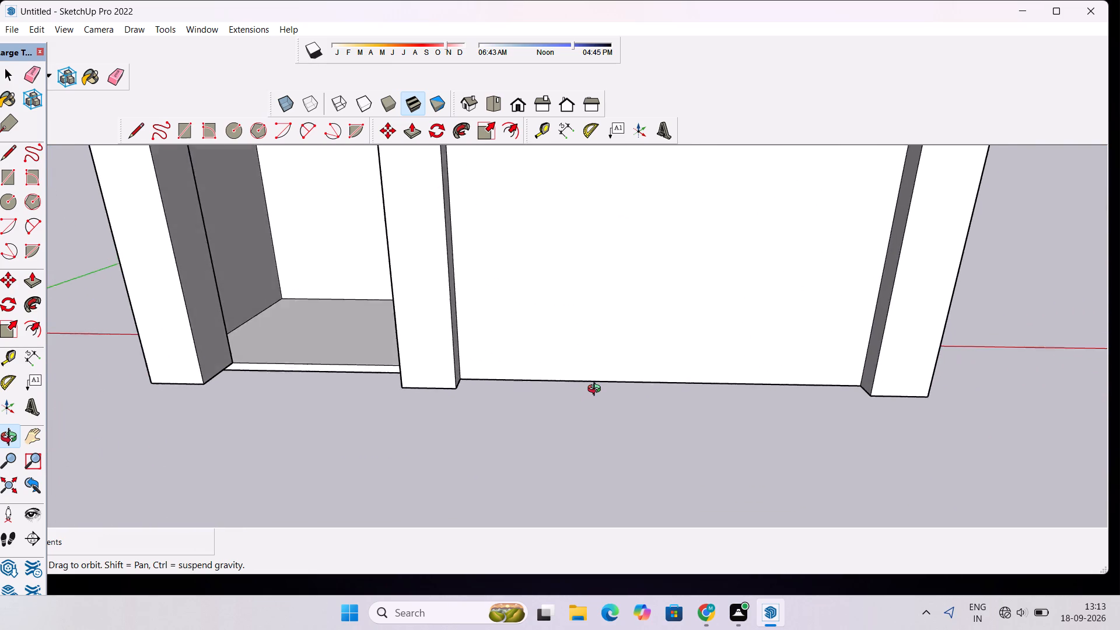
drag(597, 390, 597, 388)
scroll(597, 388, down, 5)
shift+drag(606, 381, 576, 400)
scroll(575, 401, down, 4)
shift+drag(576, 400, 526, 419)
scroll(534, 422, up, 5)
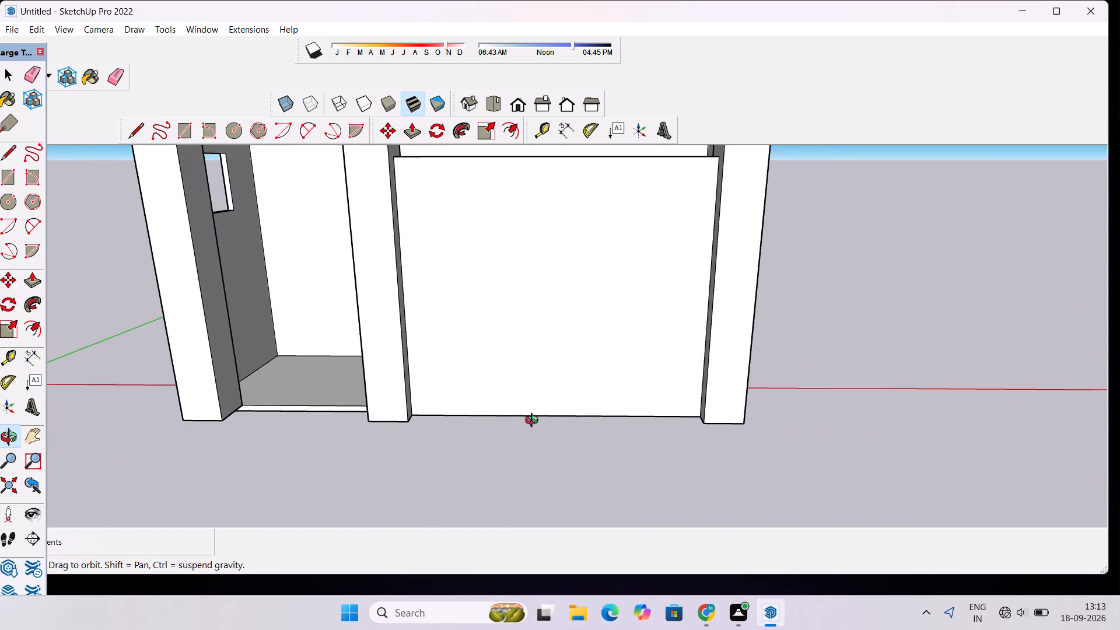
shift+drag(576, 422, 551, 428)
scroll(551, 424, up, 2)
Place a vertical guide on the panel about 22' 2" from its edge at the middle column.
key(t)
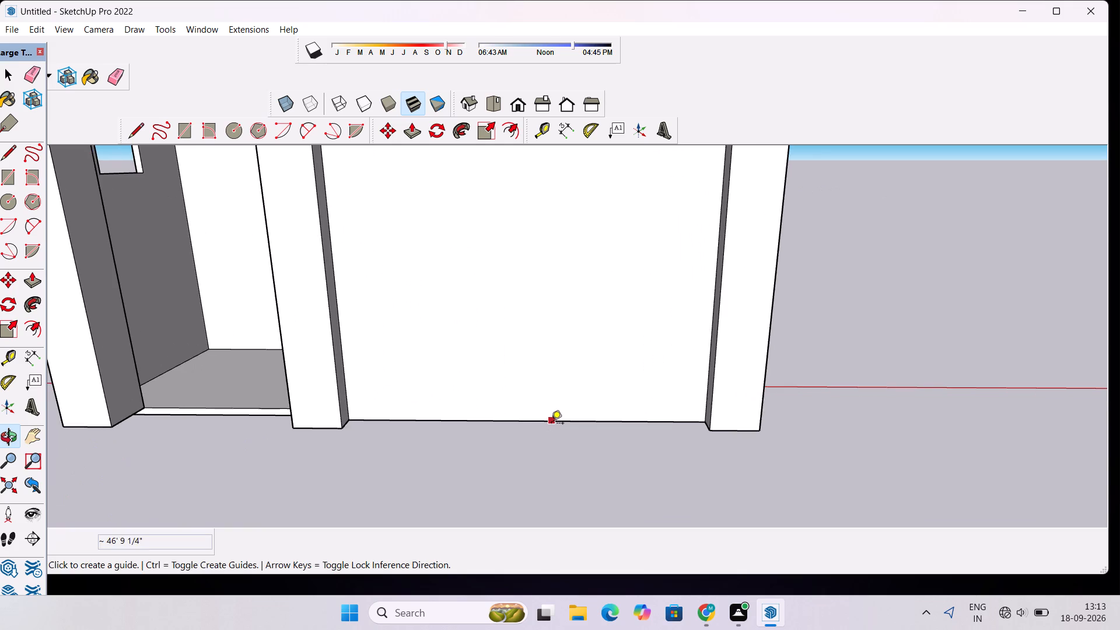
scroll(551, 424, down, 3)
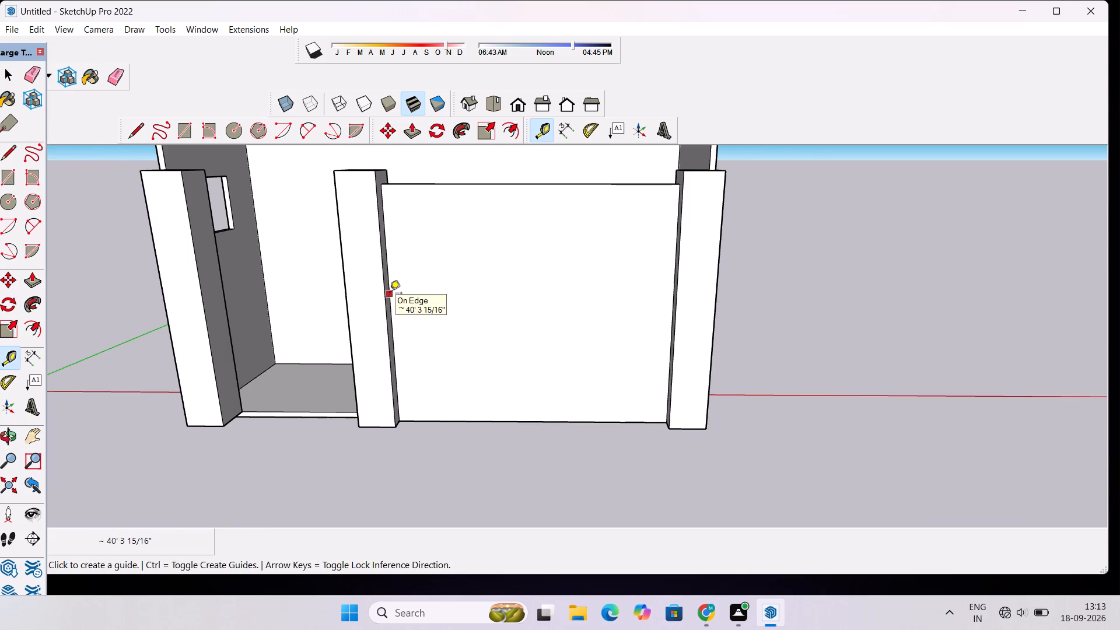
click(390, 288)
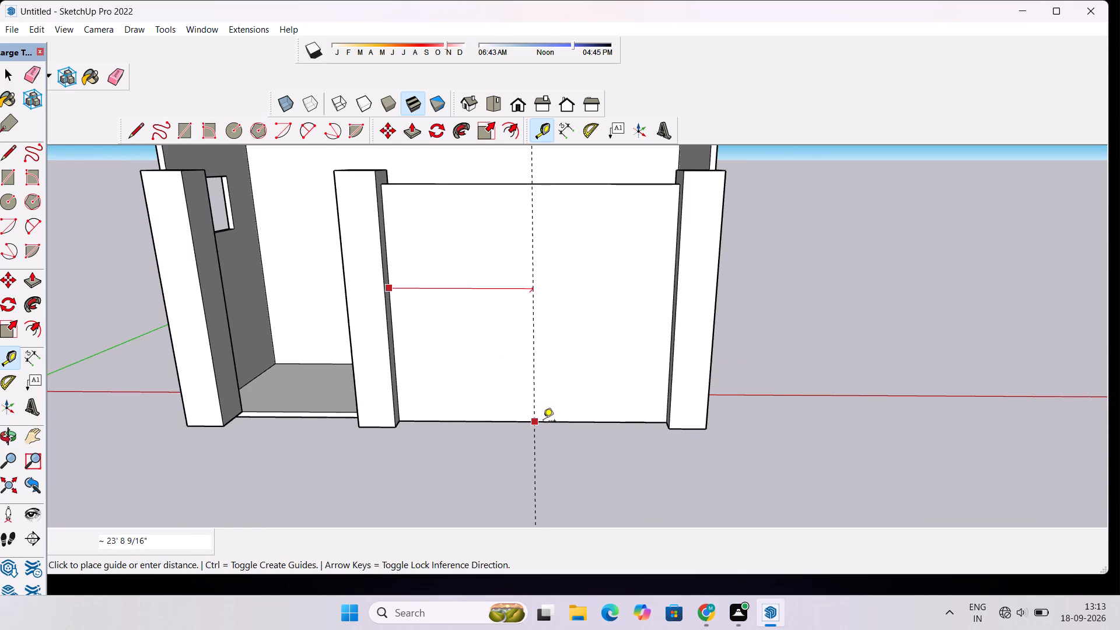
scroll(560, 429, up, 8)
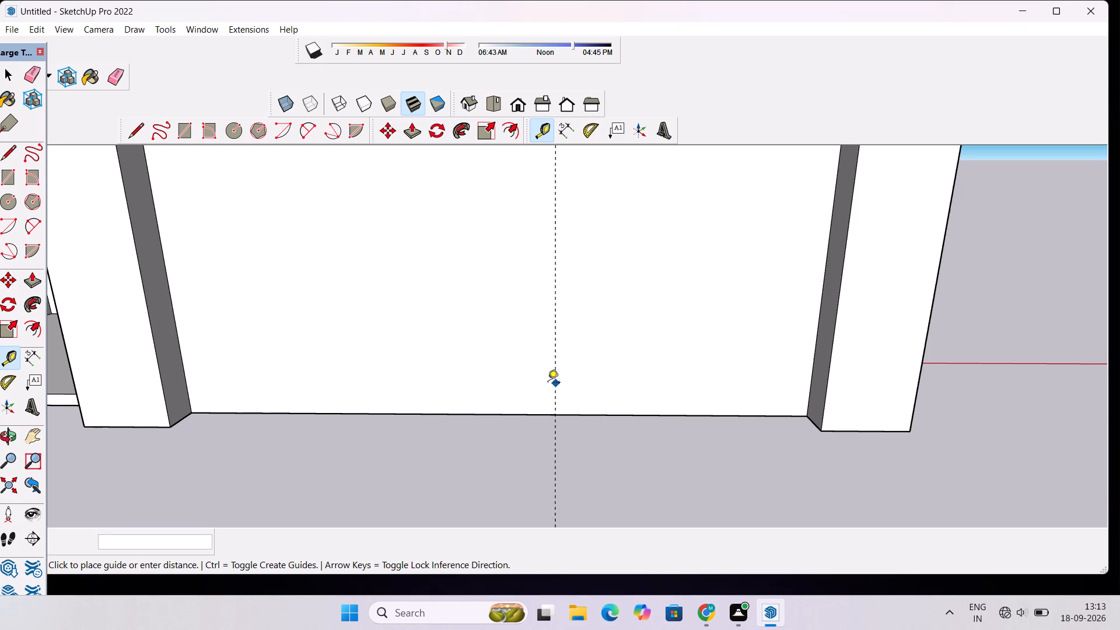
scroll(498, 413, down, 4)
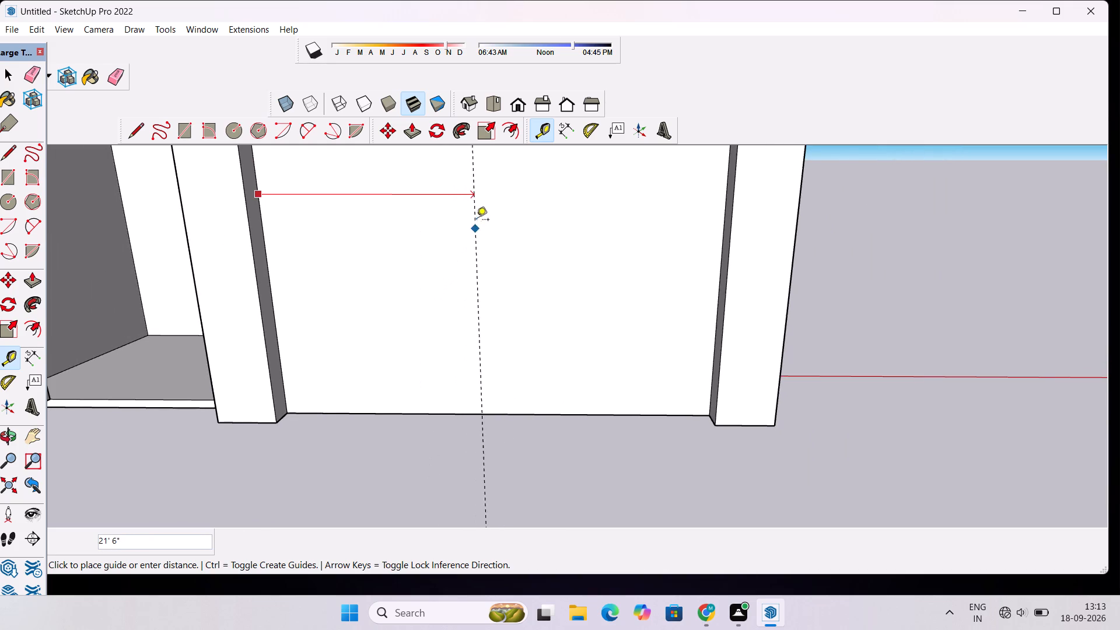
click(479, 195)
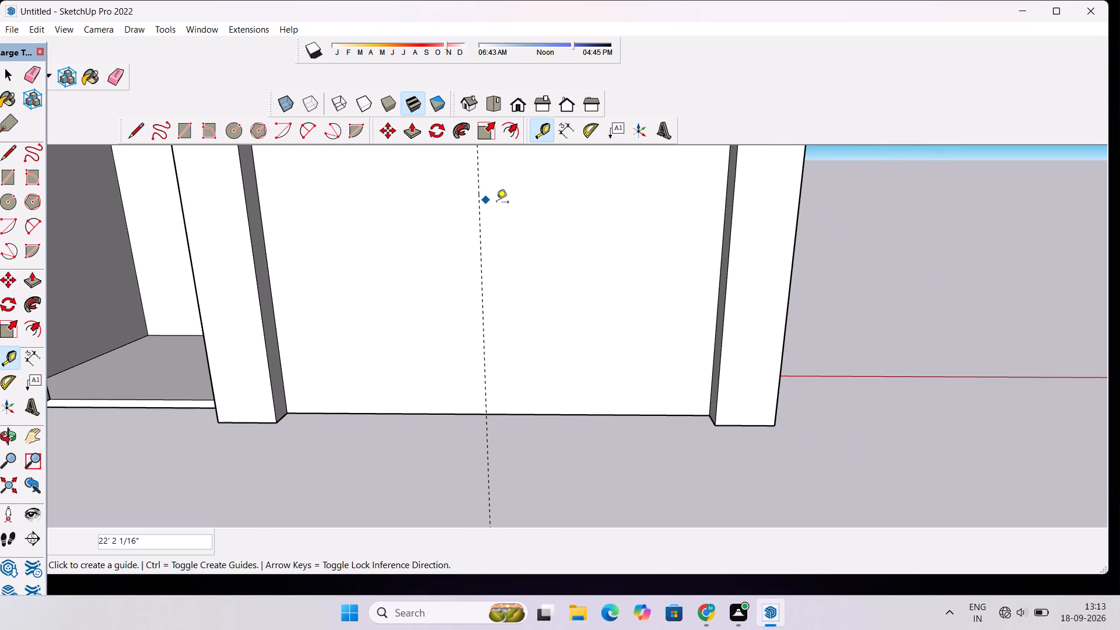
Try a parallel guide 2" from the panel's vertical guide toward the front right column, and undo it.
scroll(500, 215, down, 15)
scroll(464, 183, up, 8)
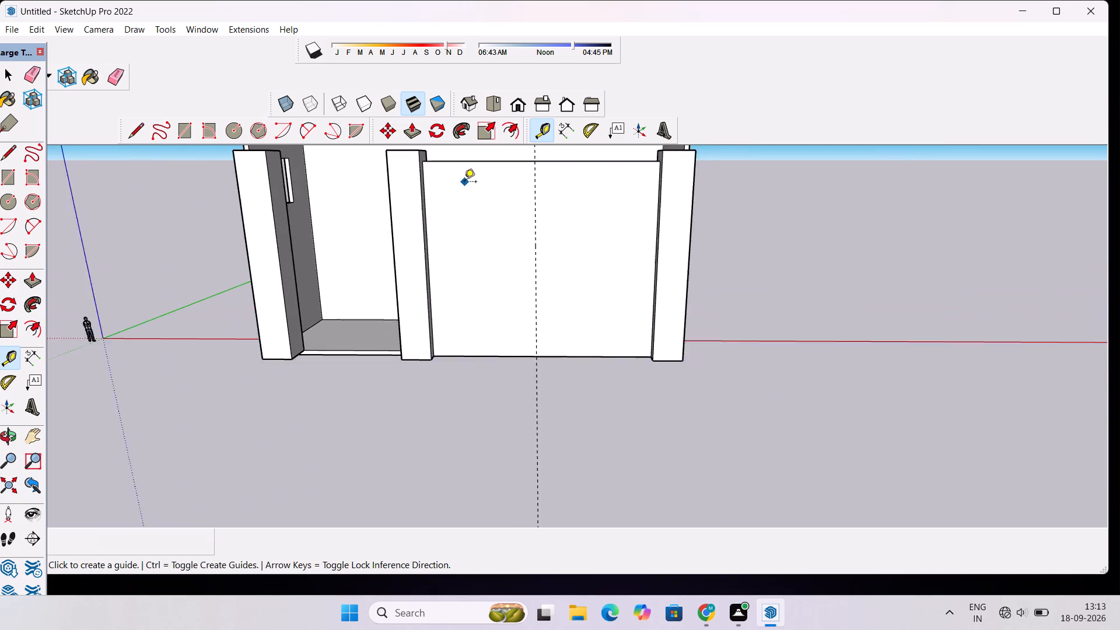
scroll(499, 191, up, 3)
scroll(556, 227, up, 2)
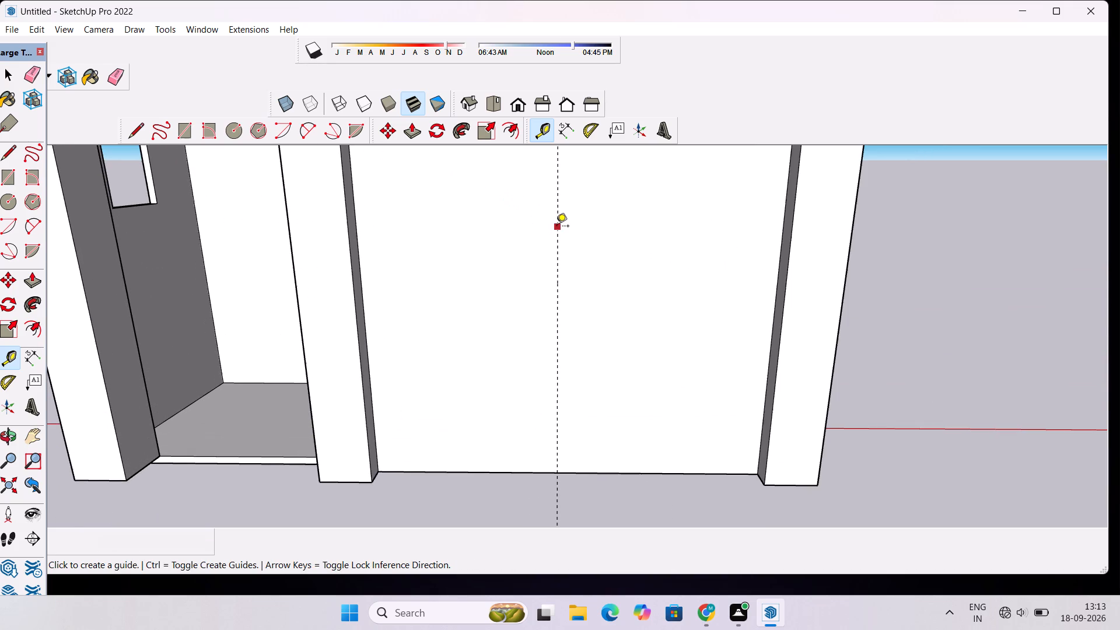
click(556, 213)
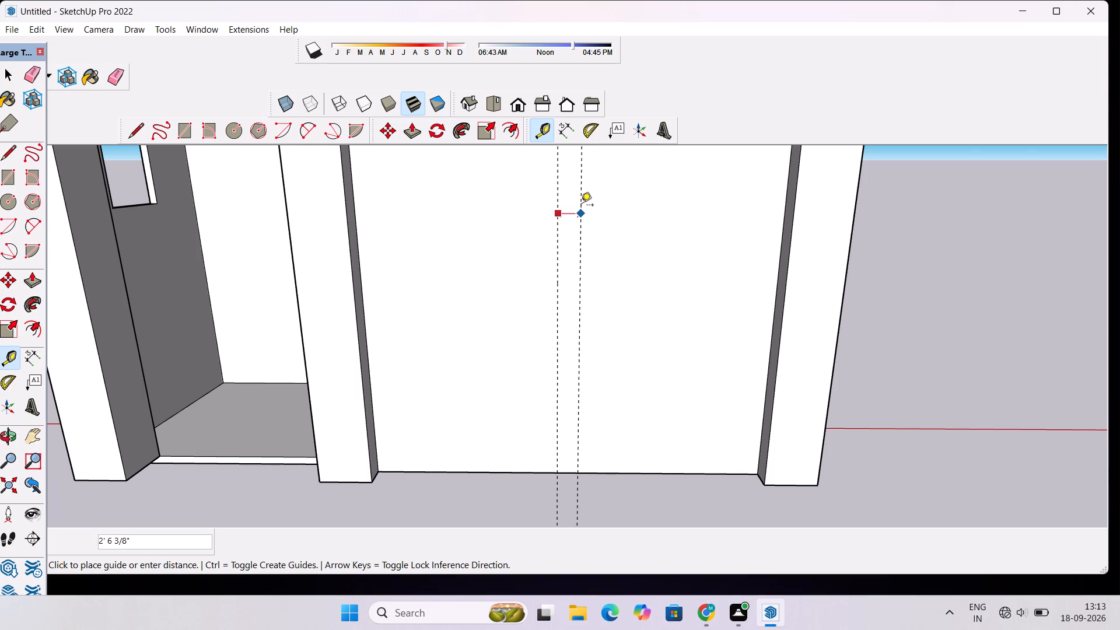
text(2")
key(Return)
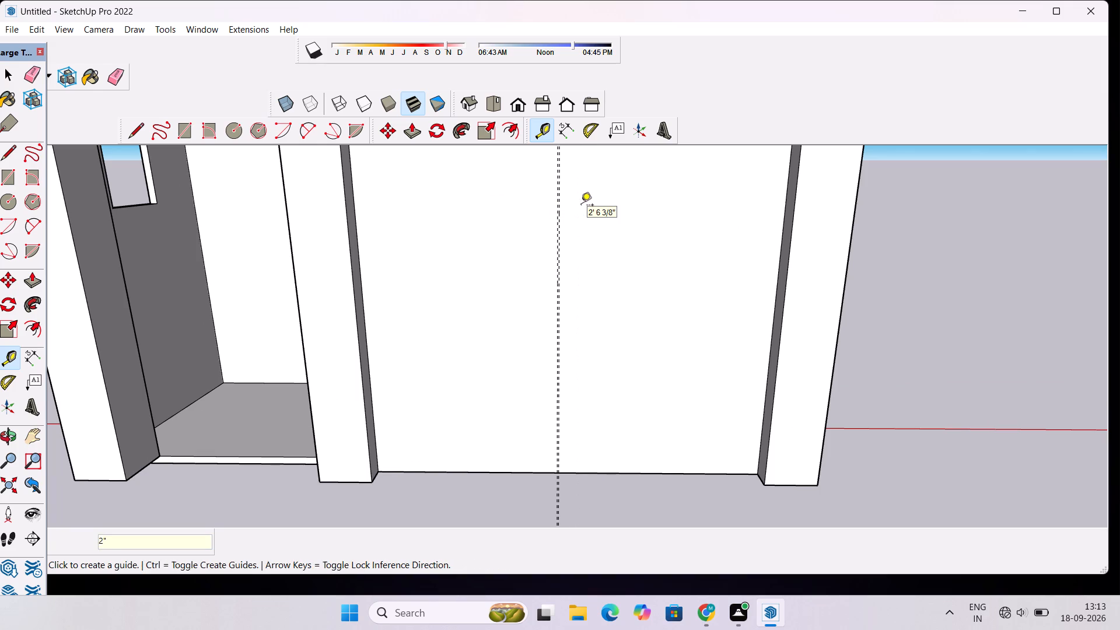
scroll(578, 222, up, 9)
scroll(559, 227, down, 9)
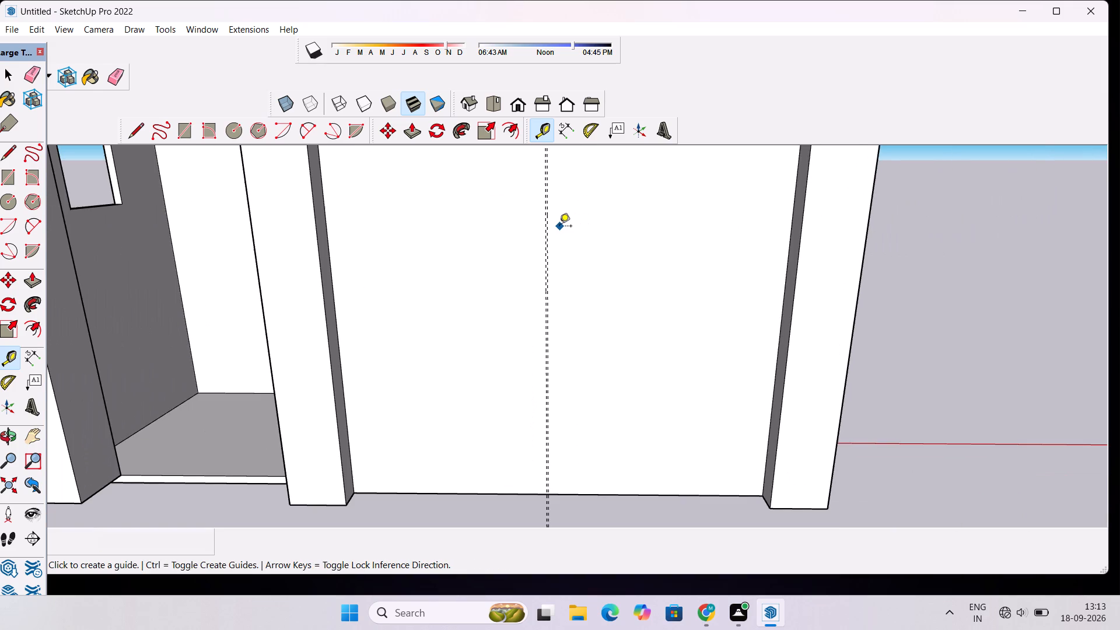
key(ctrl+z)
Place a parallel guide 4" from the panel's vertical guide, toward the front right column.
click(542, 211)
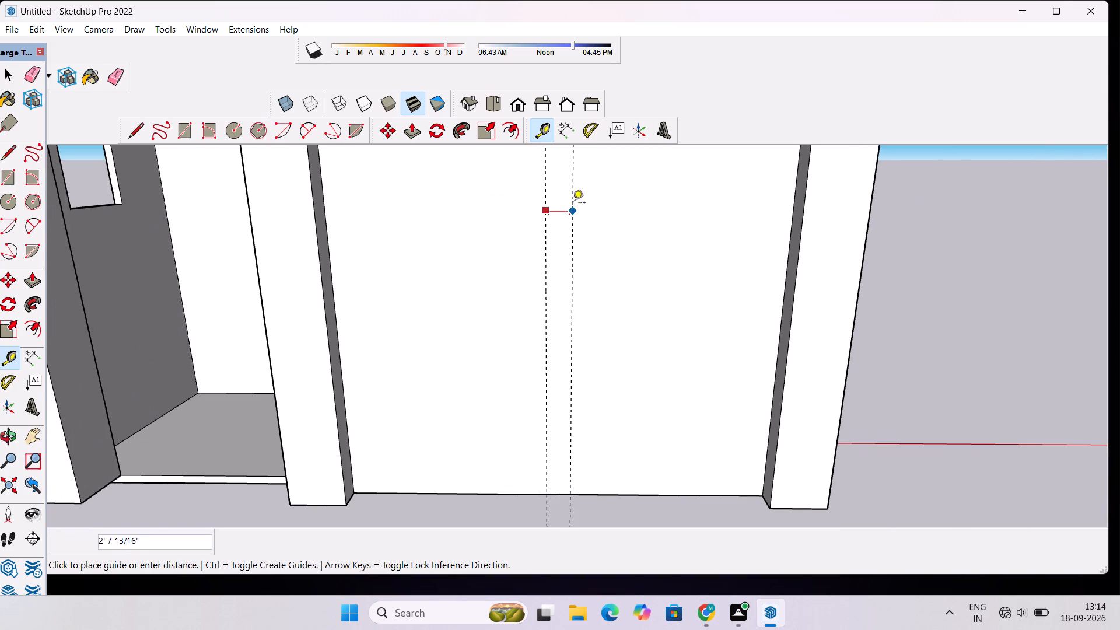
text(4")
key(Return)
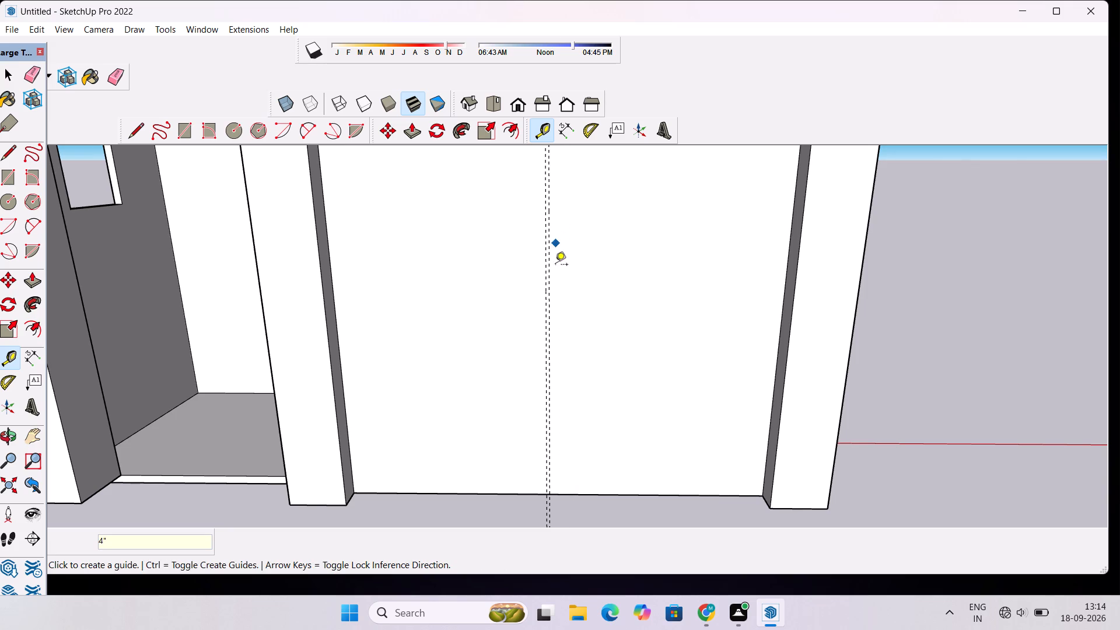
Place two more vertical guides toward the front right column: one 1' beyond the last guide, and another 4" beyond it.
scroll(544, 314, up, 8)
click(555, 281)
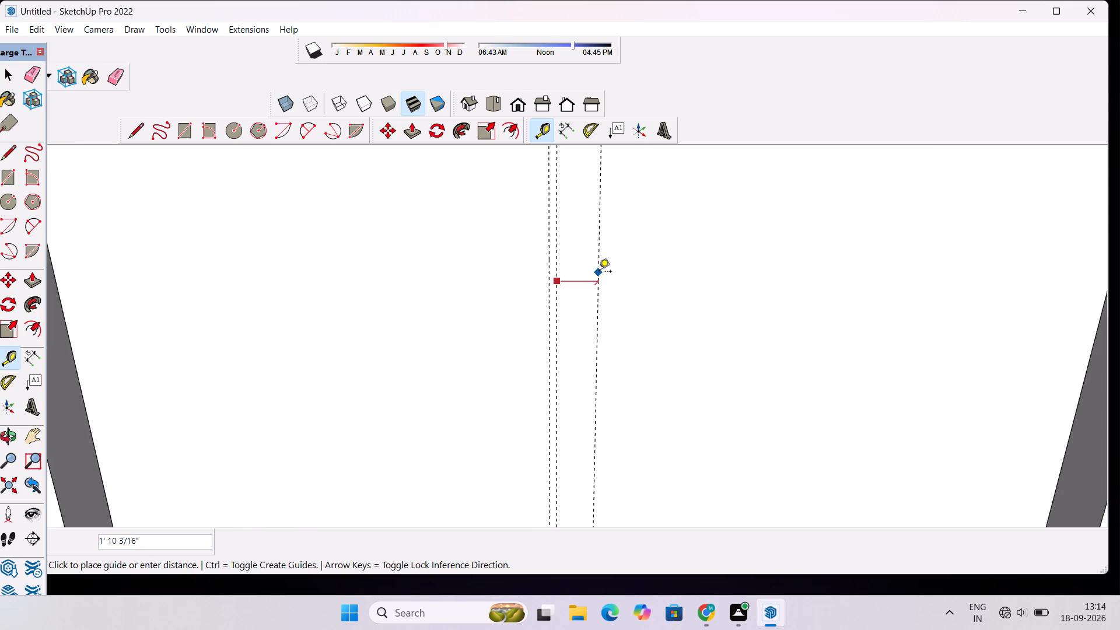
scroll(599, 272, down, 10)
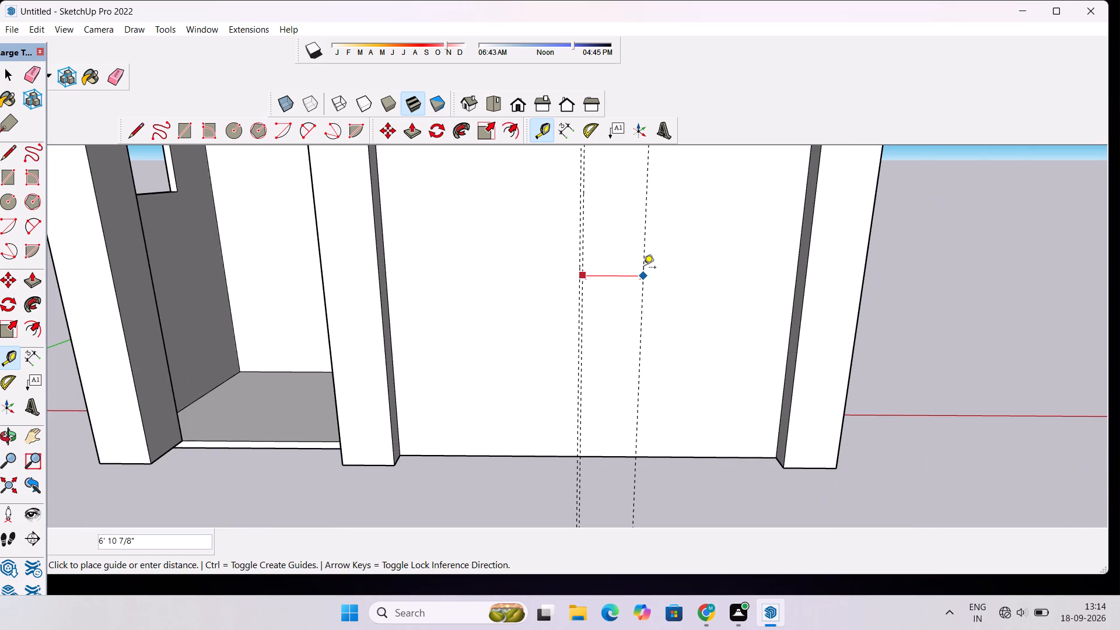
text(1')
key(Return)
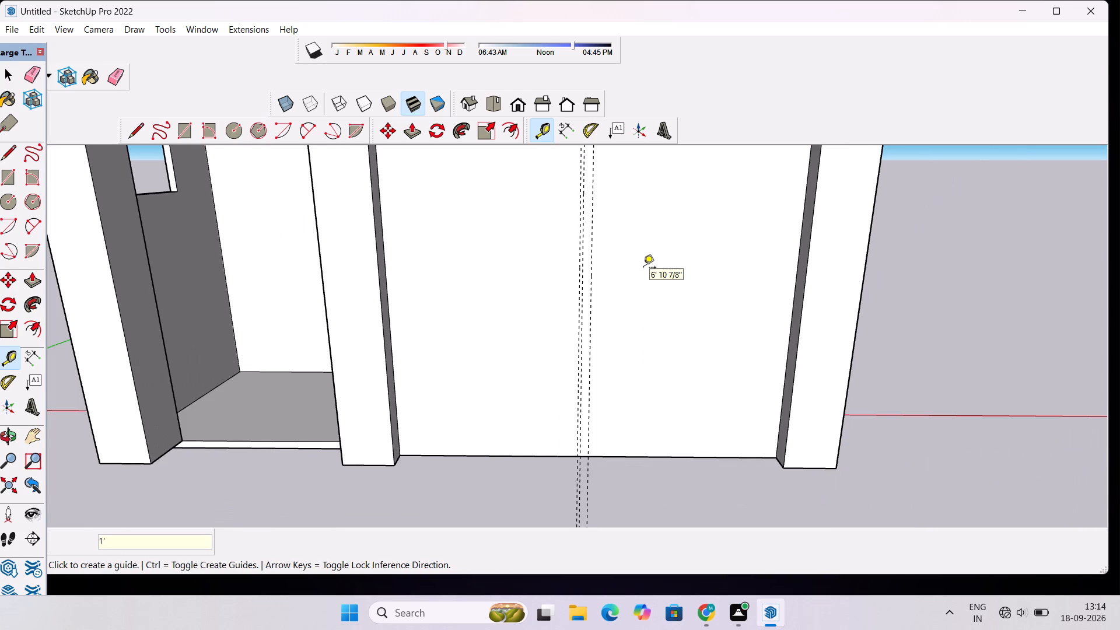
click(595, 205)
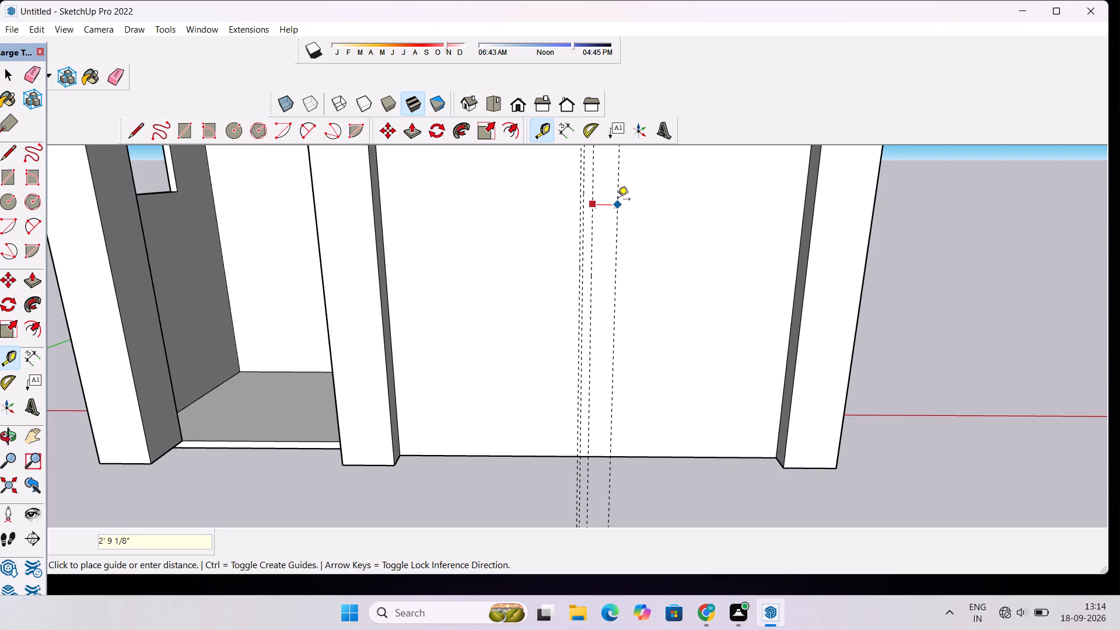
text(4")
key(Return)
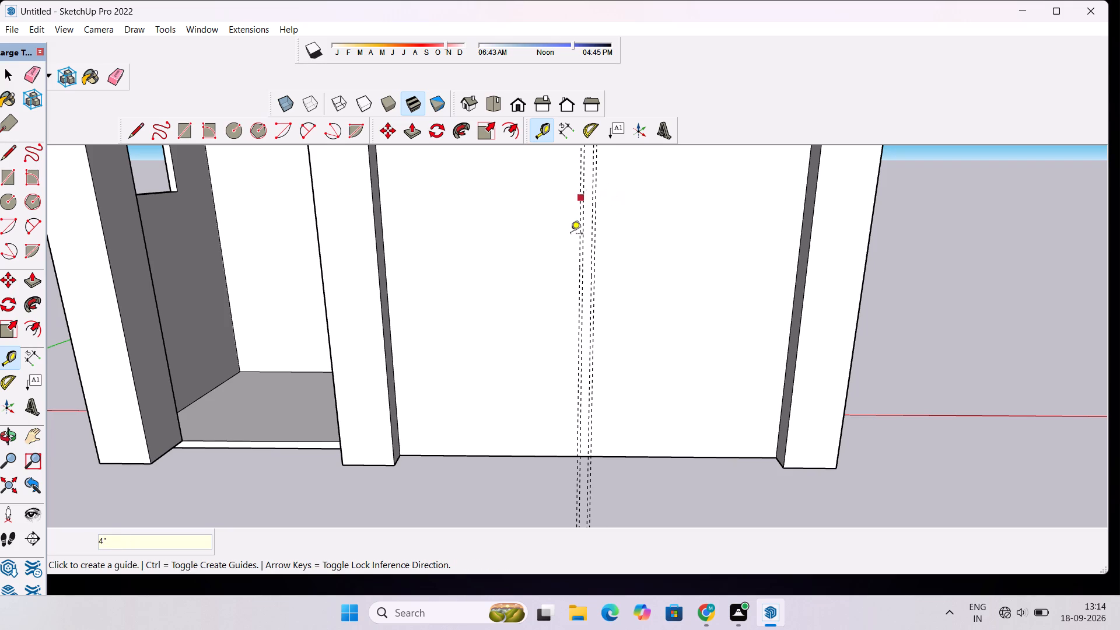
Place two horizontal guides across the panel, parallel to its bottom edge, with the upper one about 16' 9" above the lower.
scroll(569, 245, down, 9)
scroll(533, 195, up, 2)
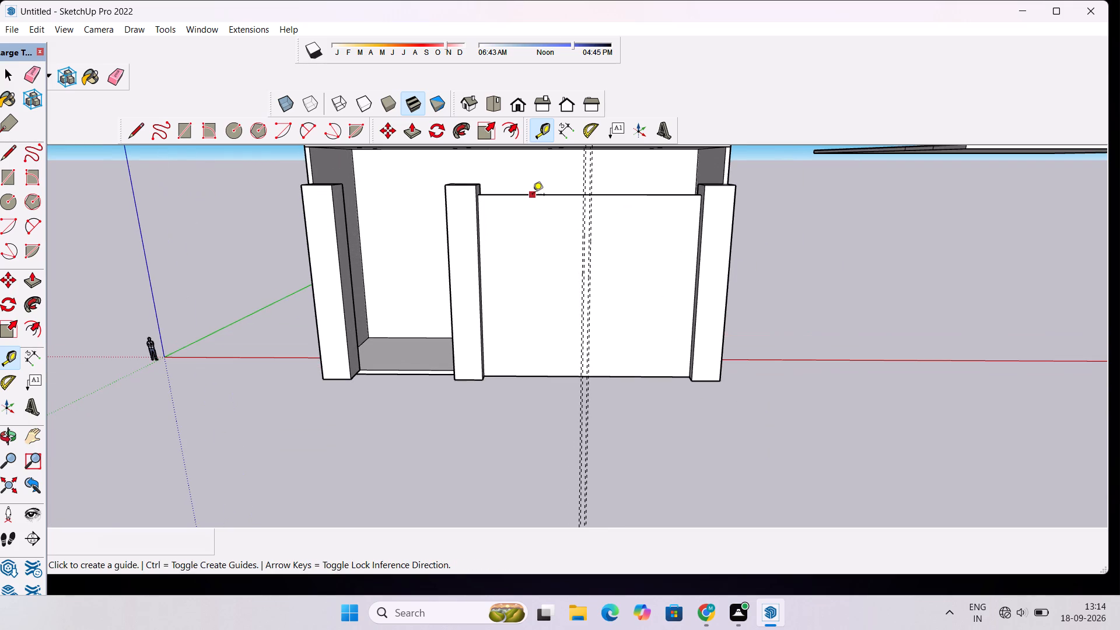
scroll(614, 405, up, 8)
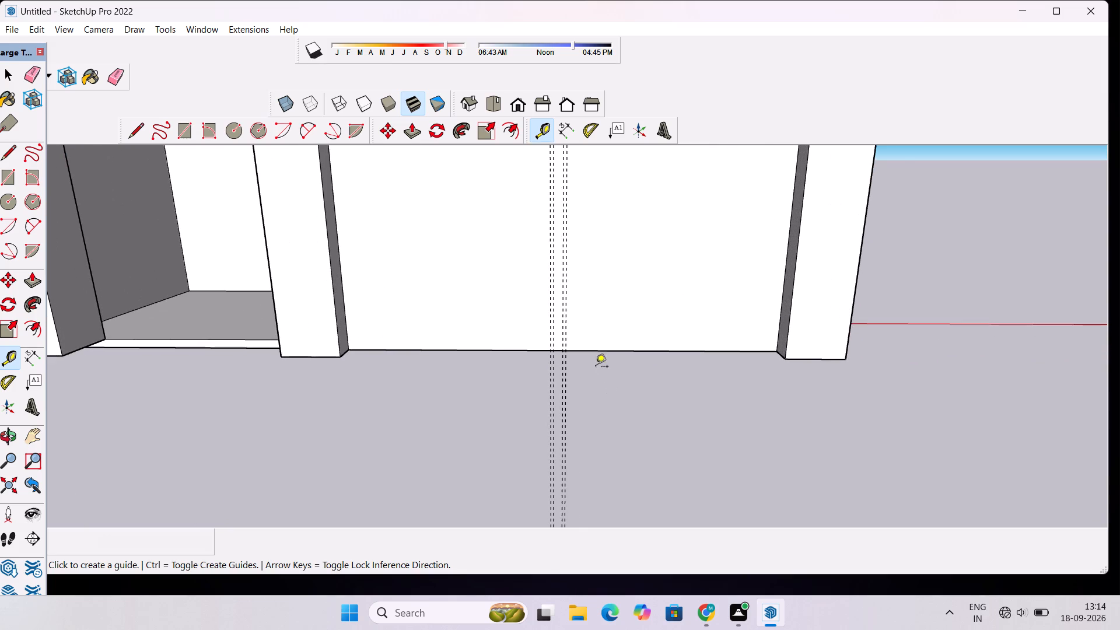
click(594, 349)
scroll(598, 304, down, 10)
scroll(586, 265, up, 3)
click(586, 265)
click(614, 267)
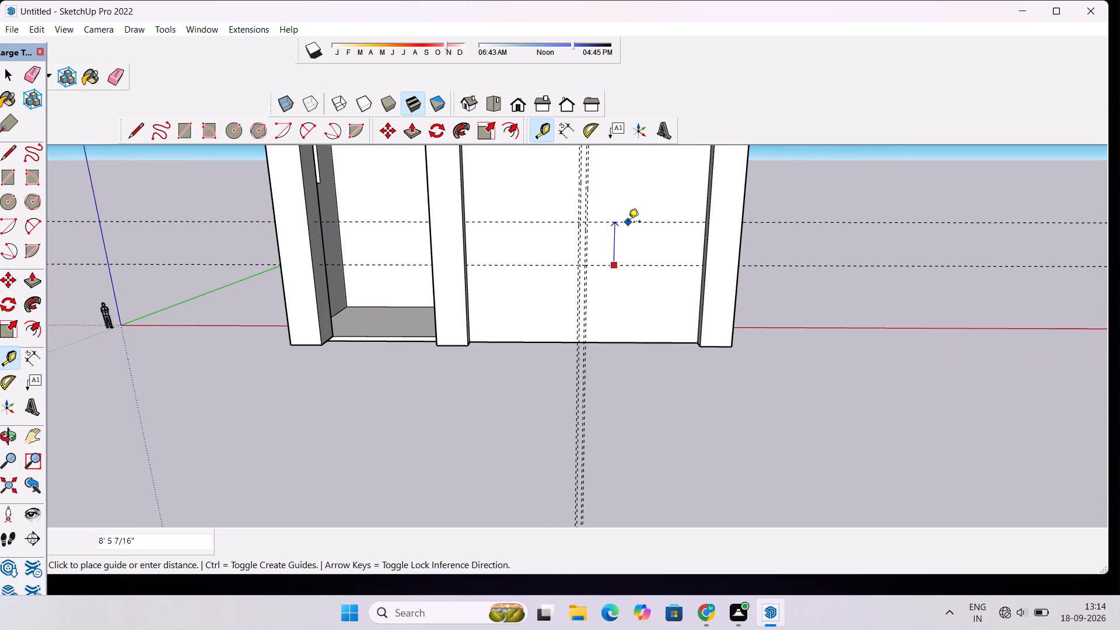
scroll(628, 222, down, 3)
click(629, 189)
Draw a narrow upright rectangle 16' 9" tall between the horizontal guides, within the pair of vertical guides nearer the middle column.
scroll(587, 159, up, 15)
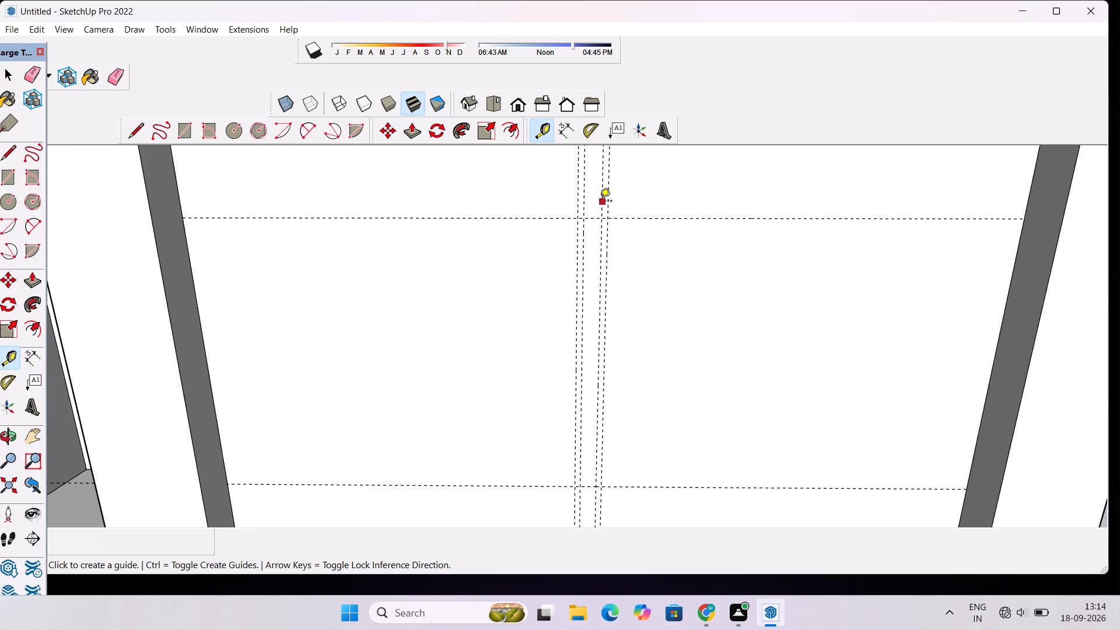
key(l)
scroll(570, 231, up, 5)
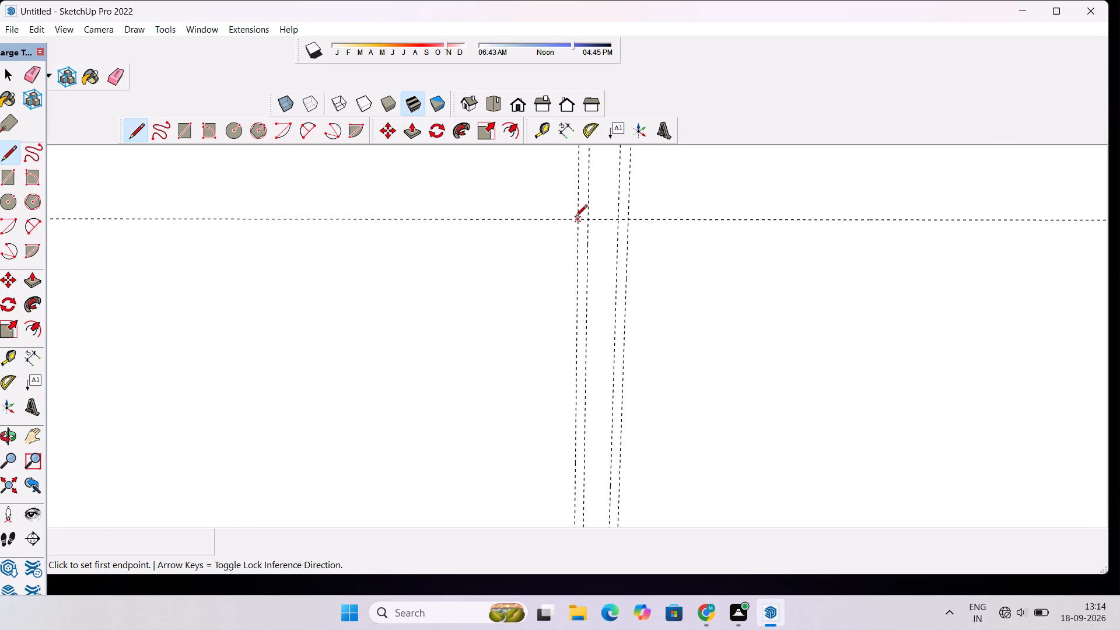
click(576, 222)
click(590, 218)
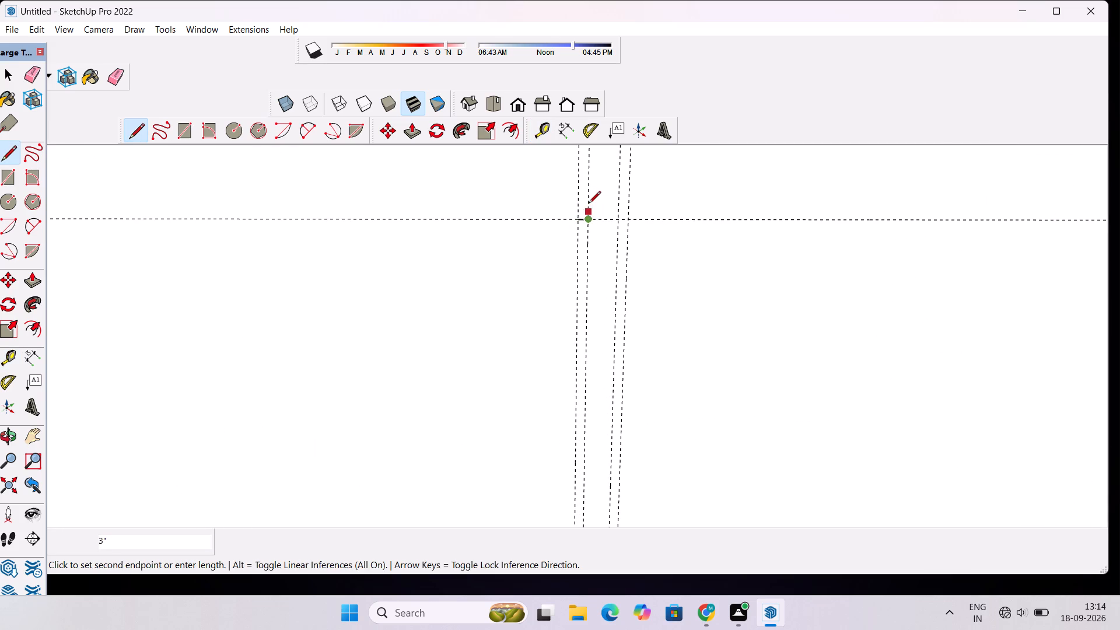
scroll(589, 198, down, 14)
scroll(590, 338, up, 10)
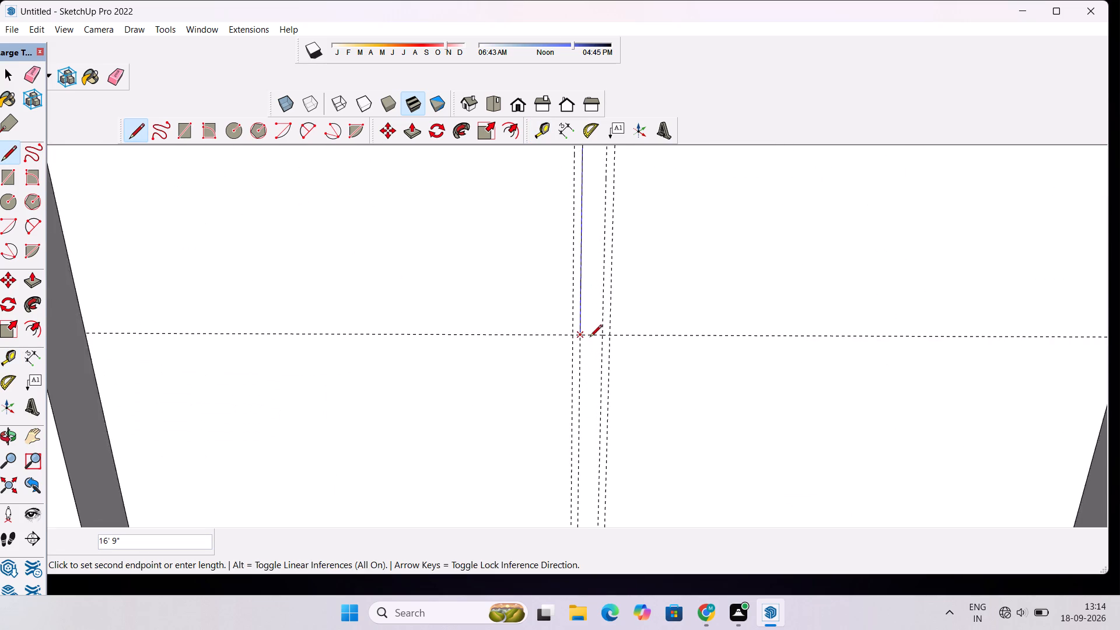
scroll(590, 338, up, 3)
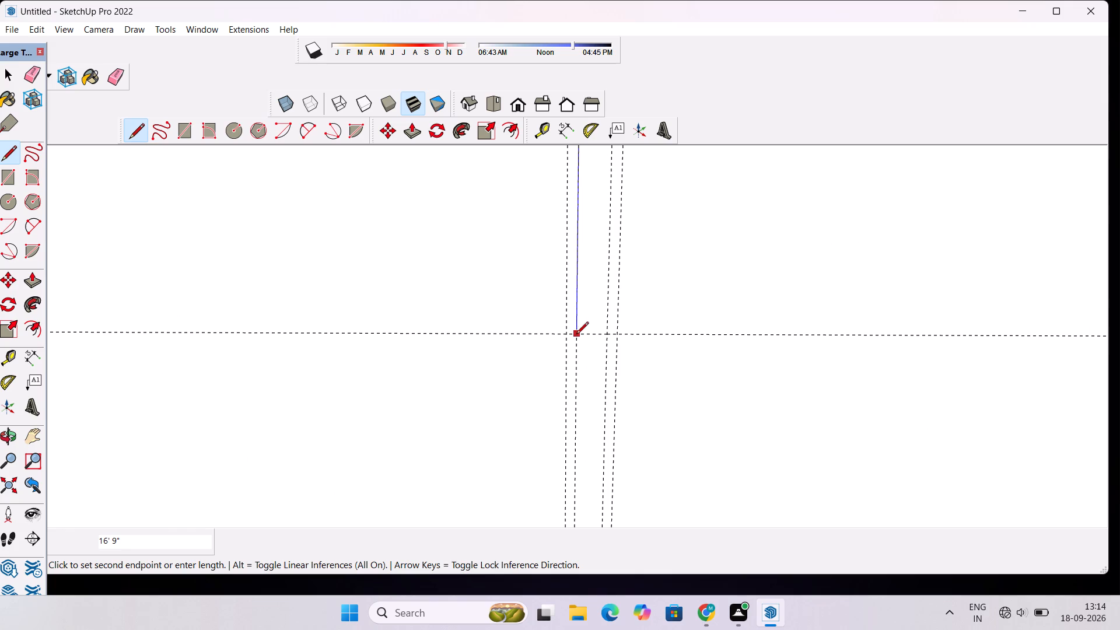
click(576, 335)
click(565, 334)
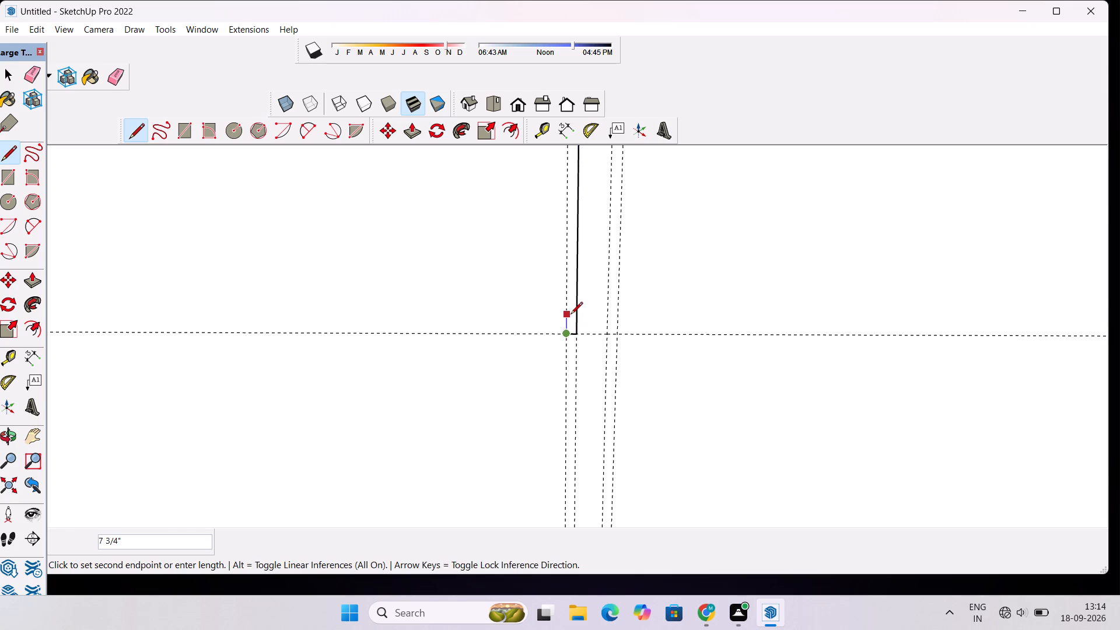
scroll(570, 315, down, 12)
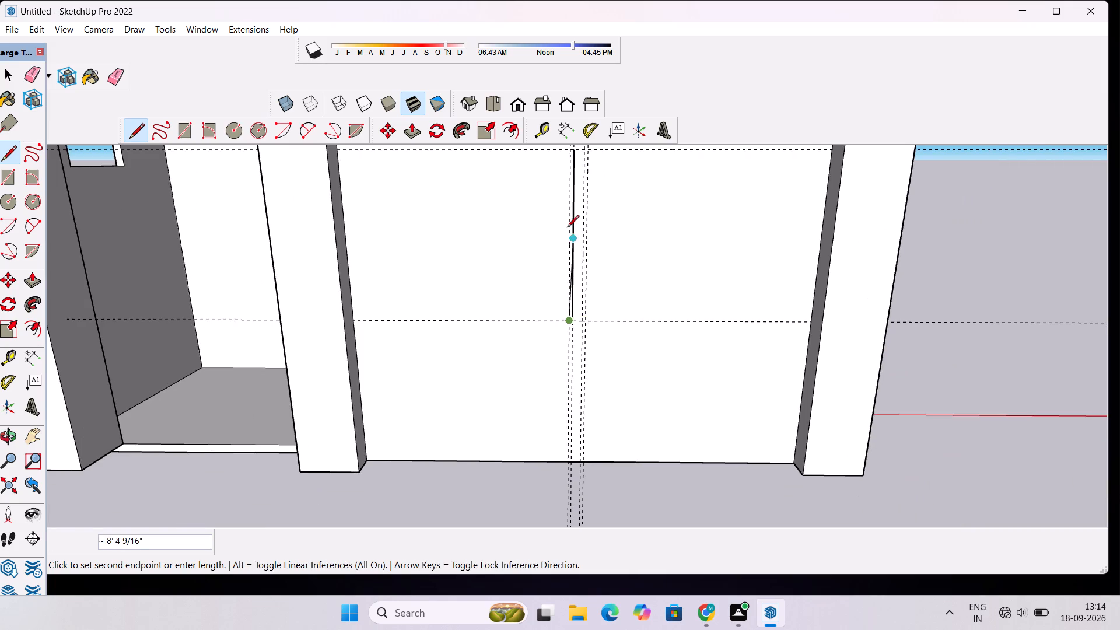
scroll(567, 228, down, 6)
scroll(567, 169, up, 16)
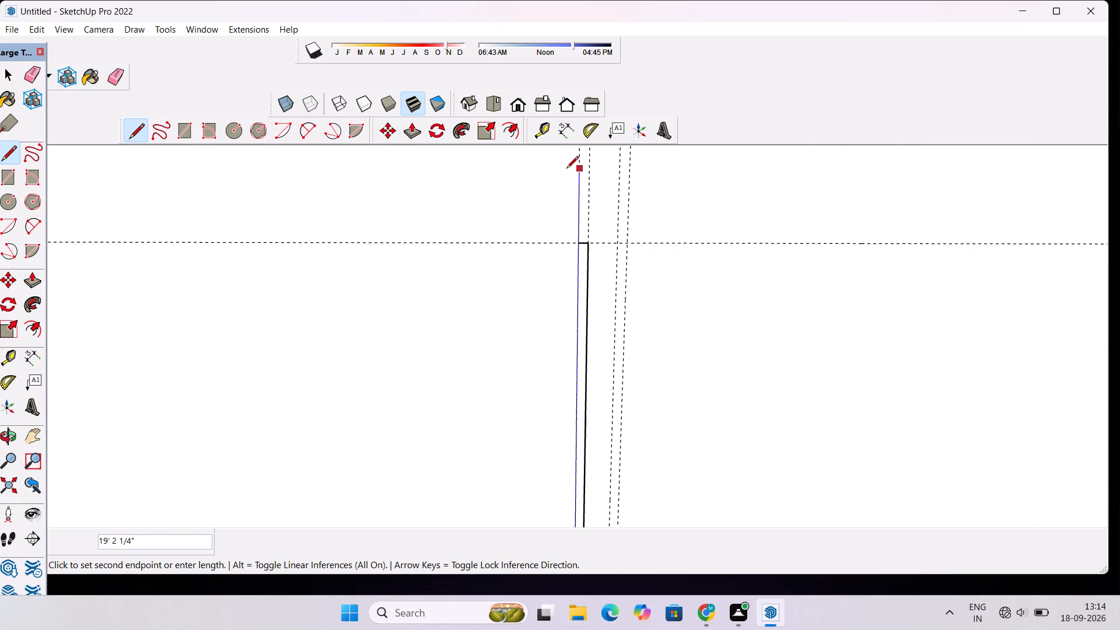
click(580, 243)
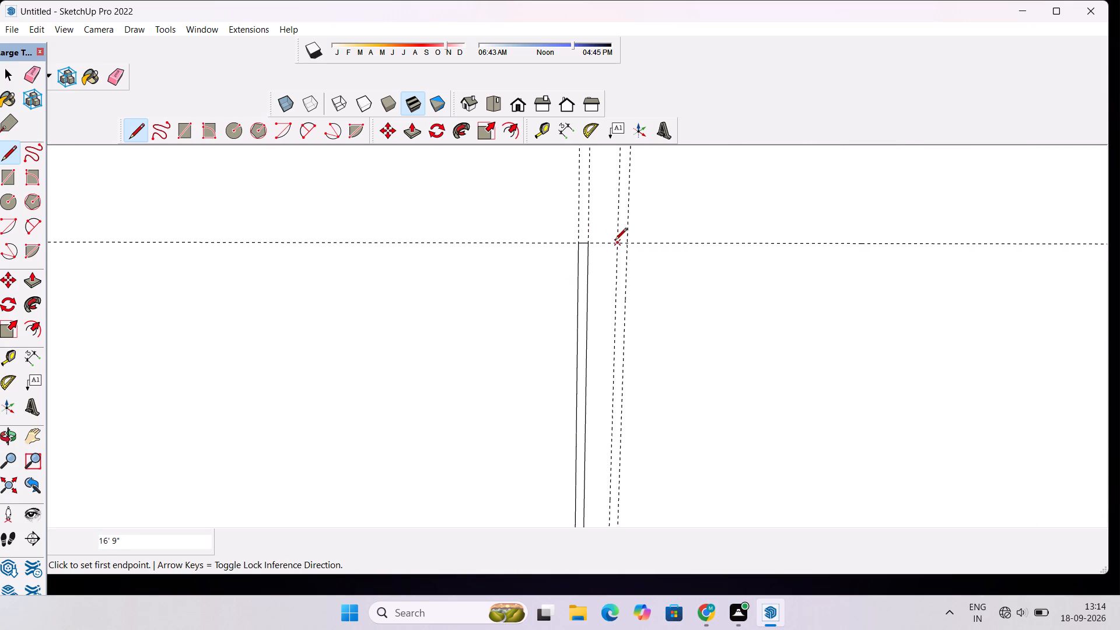
Draw a matching 16' 9" tall narrow rectangle within the pair of vertical guides nearer the front right column.
click(618, 244)
click(627, 245)
scroll(615, 212, down, 4)
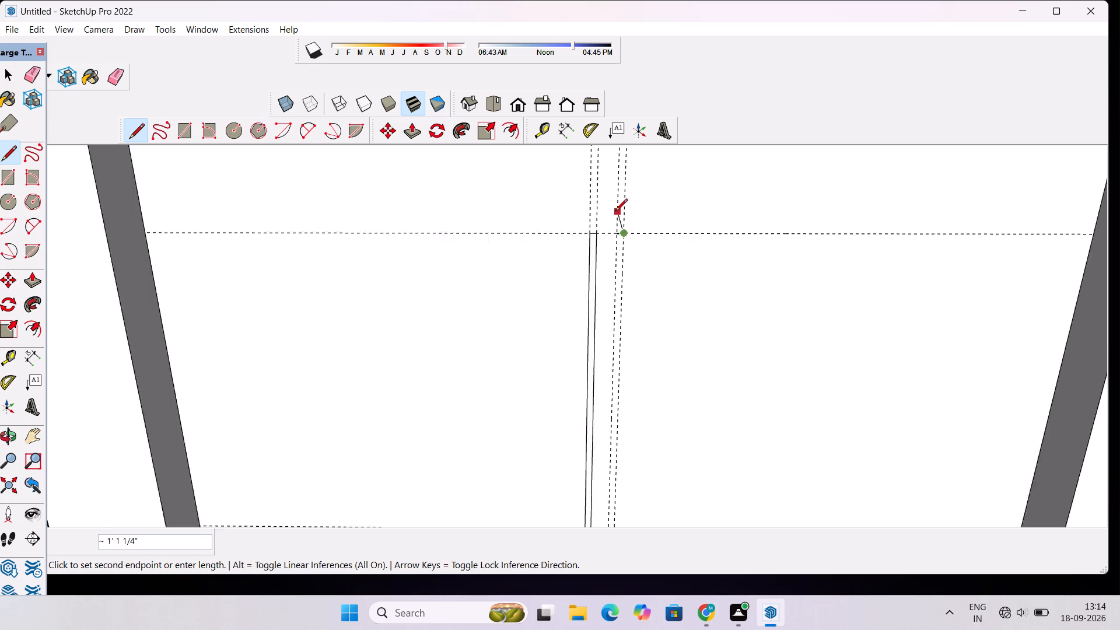
scroll(615, 212, down, 7)
scroll(615, 208, up, 1)
scroll(618, 205, down, 4)
scroll(612, 340, up, 4)
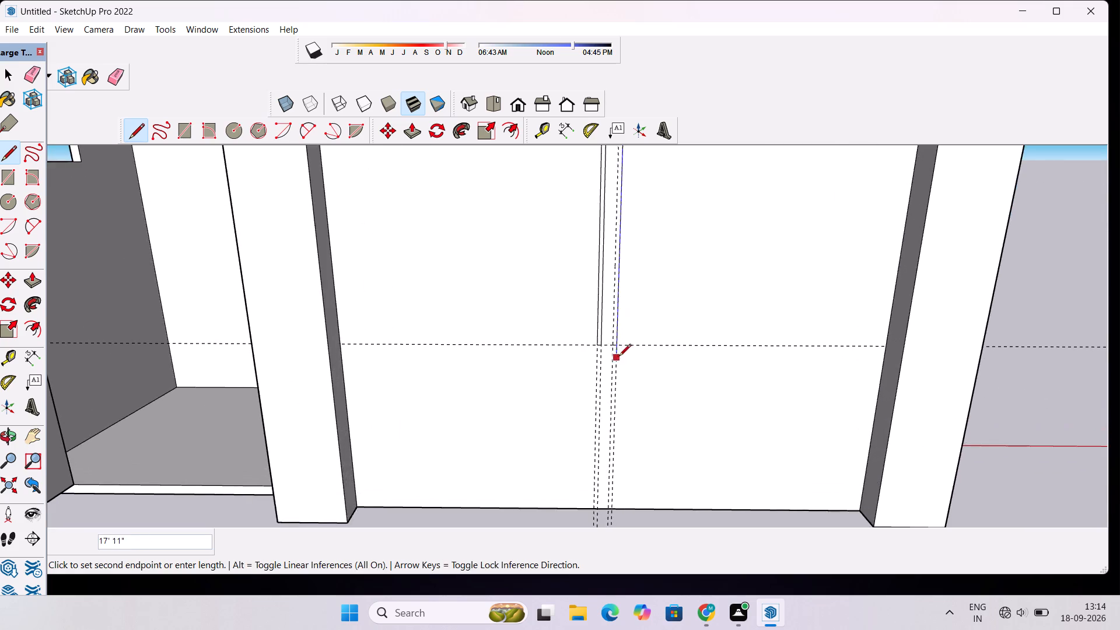
scroll(621, 353, up, 12)
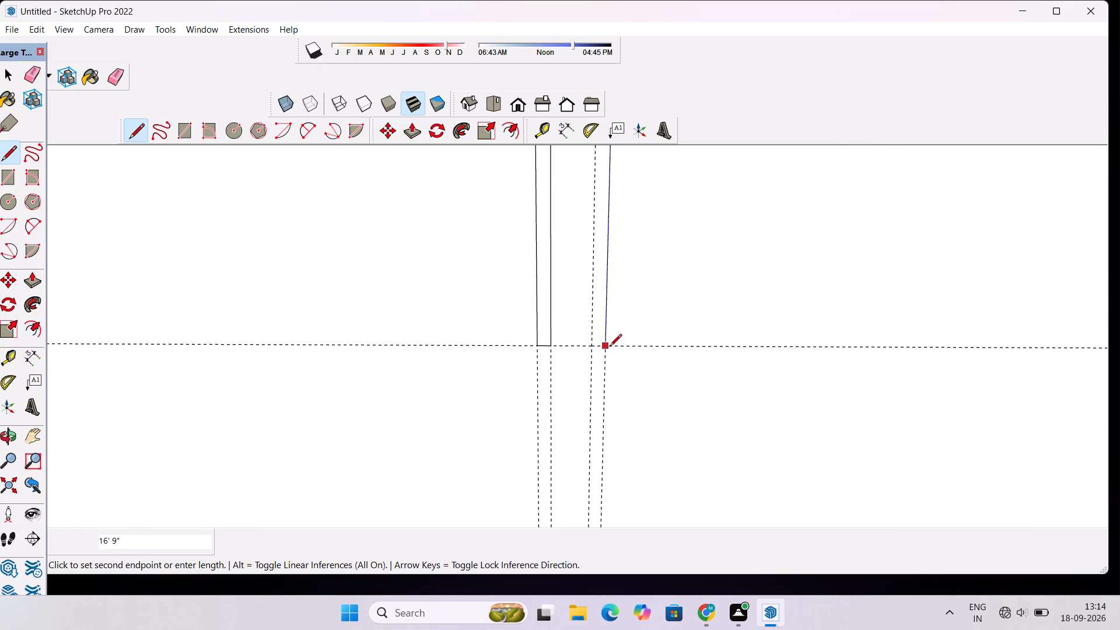
click(605, 347)
click(593, 347)
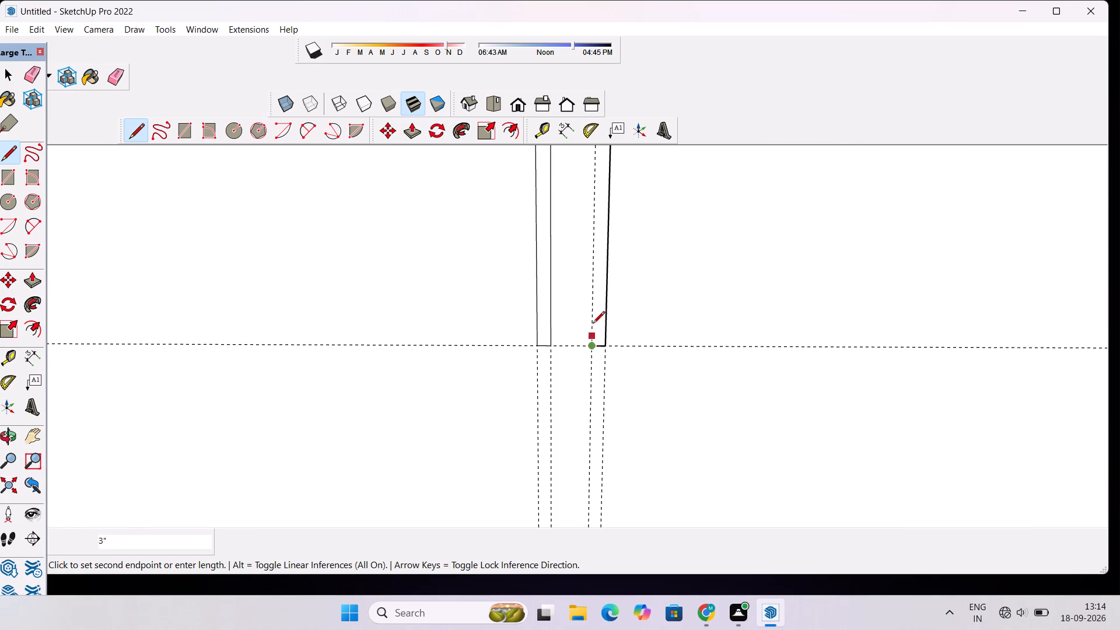
scroll(593, 324, down, 20)
scroll(593, 324, down, 3)
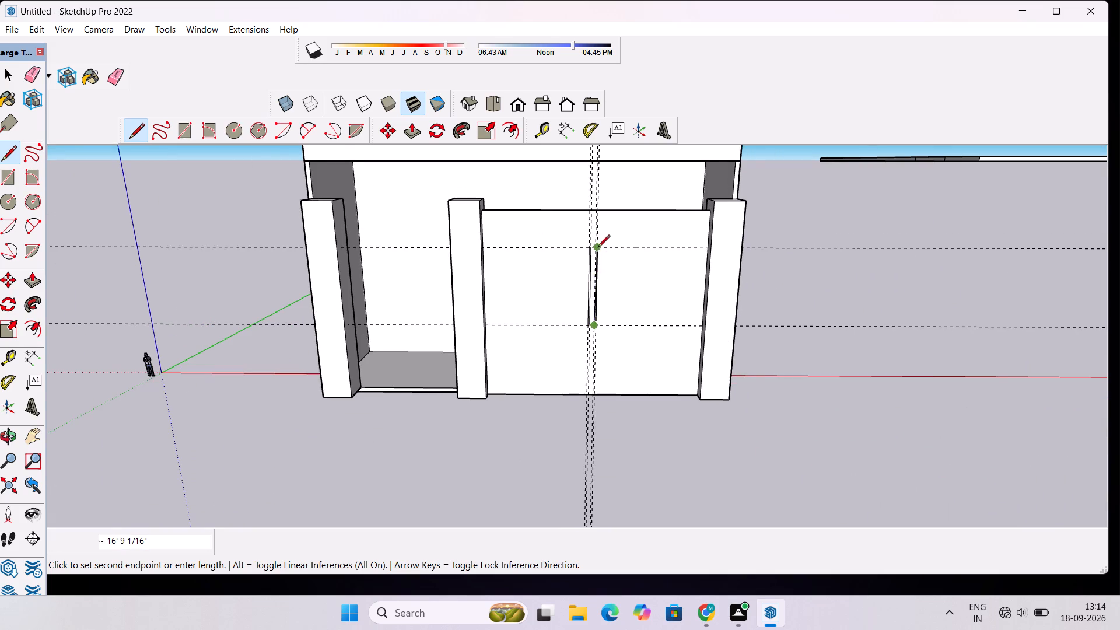
scroll(598, 248, up, 17)
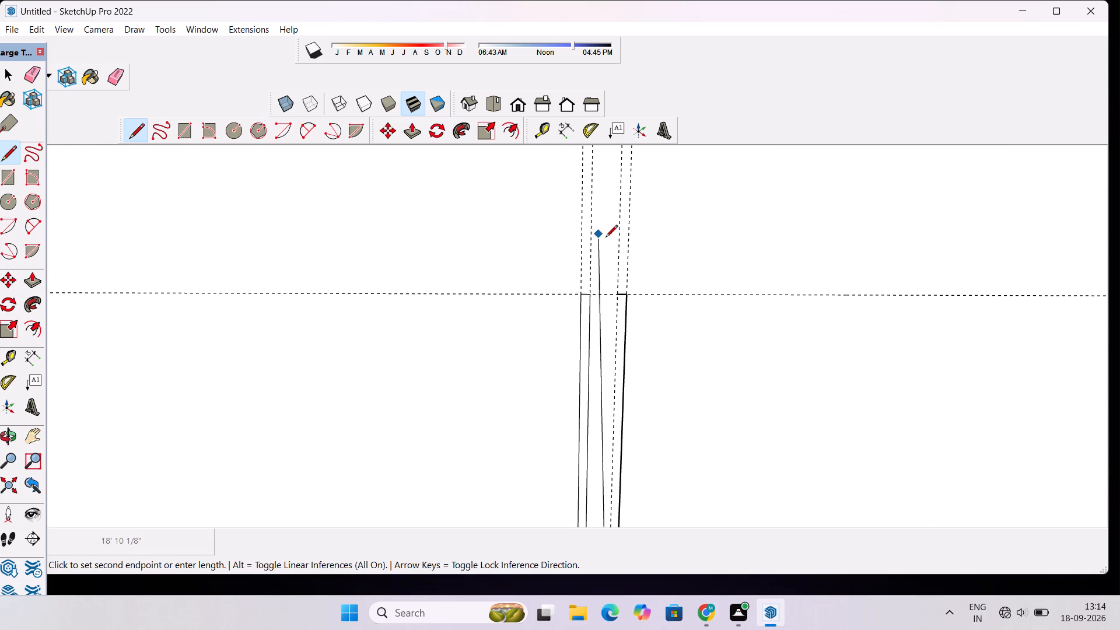
scroll(619, 287, up, 3)
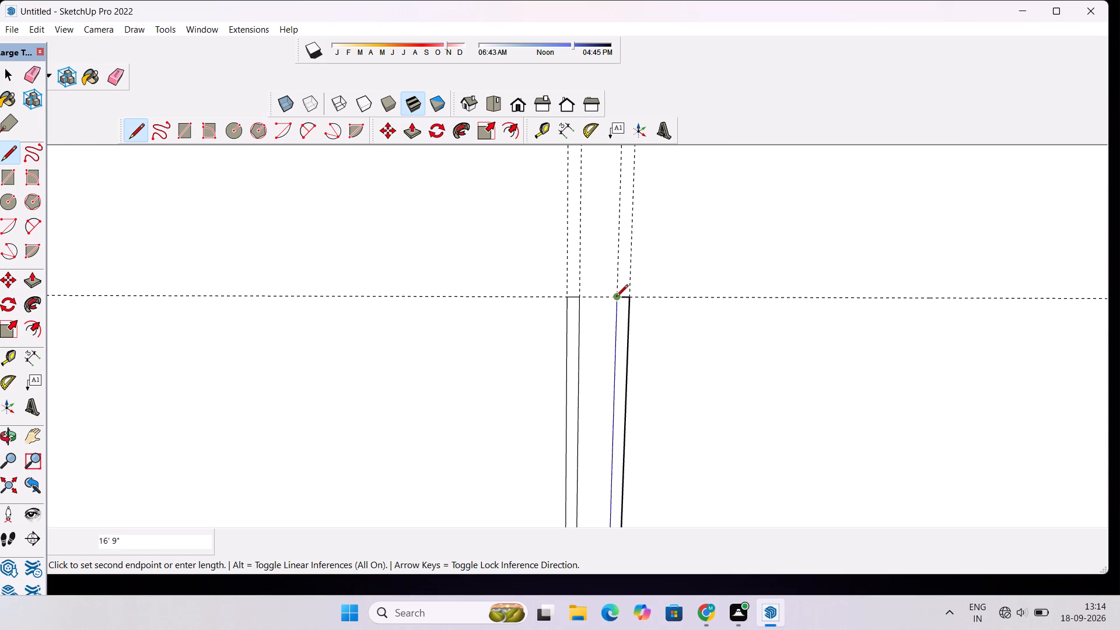
click(616, 297)
key(space)
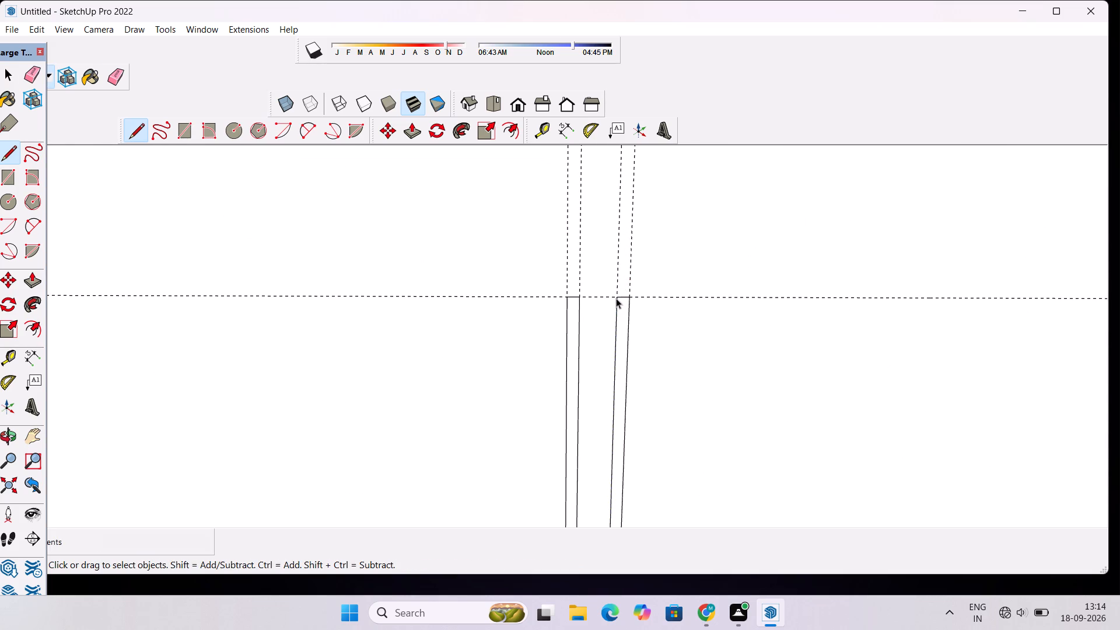
Erase all the vertical and horizontal guides around the two narrow rectangles.
text(e)
drag(642, 219, 496, 323)
scroll(586, 245, down, 6)
drag(656, 257, 660, 283)
scroll(658, 256, down, 7)
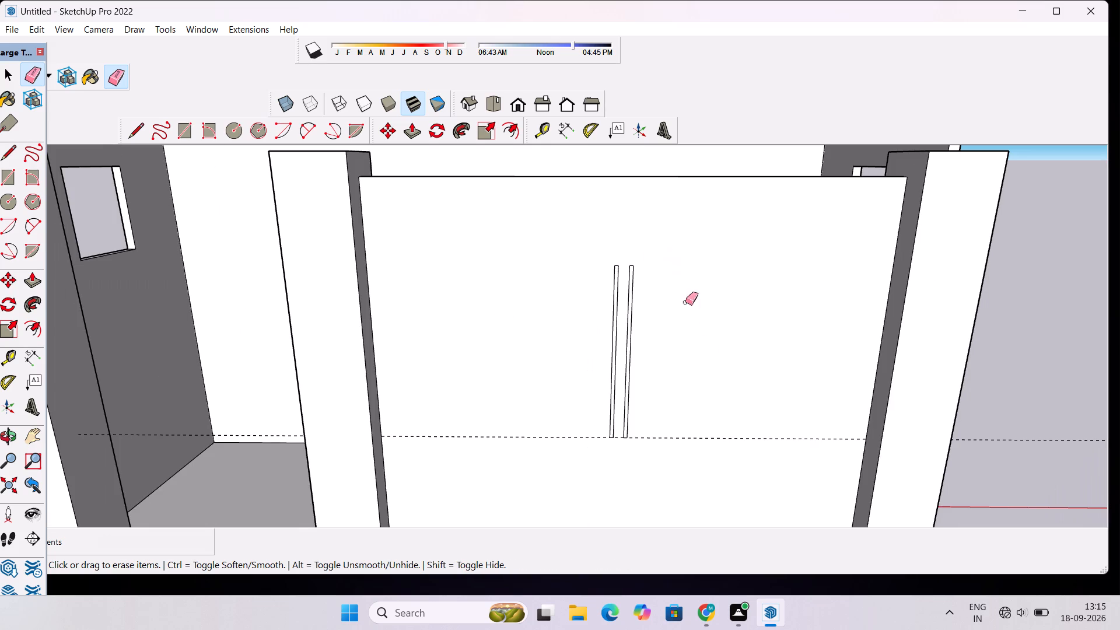
drag(709, 380, 717, 446)
Extrude both narrow rectangles 9" outward from the panel as gate handles.
scroll(614, 394, up, 5)
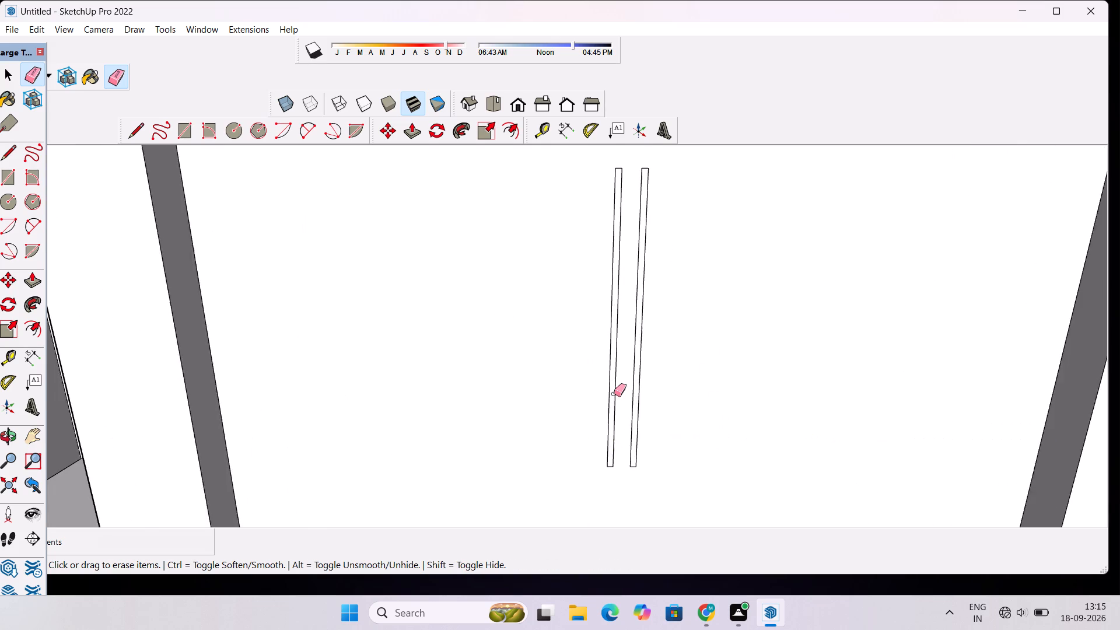
scroll(614, 394, up, 1)
key(p)
click(614, 373)
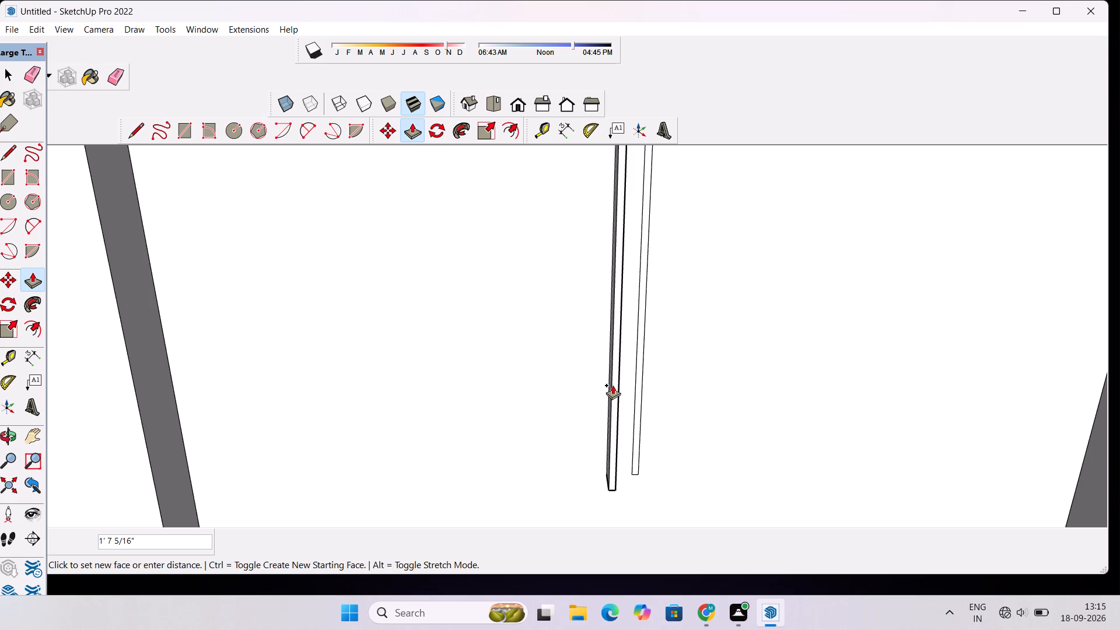
text(9")
key(Return)
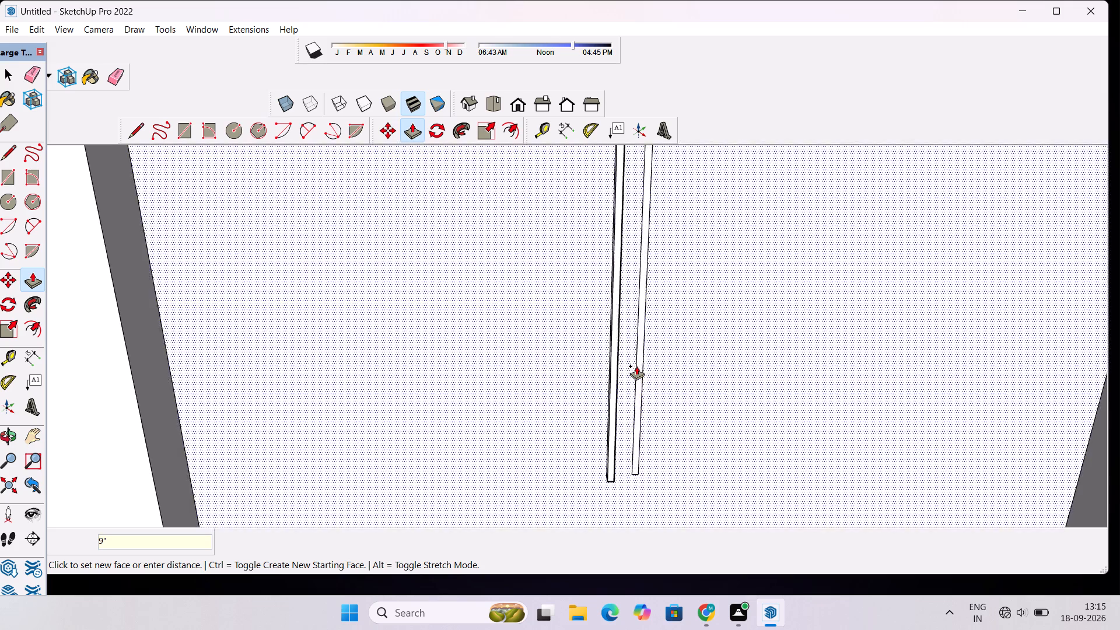
click(639, 363)
click(617, 374)
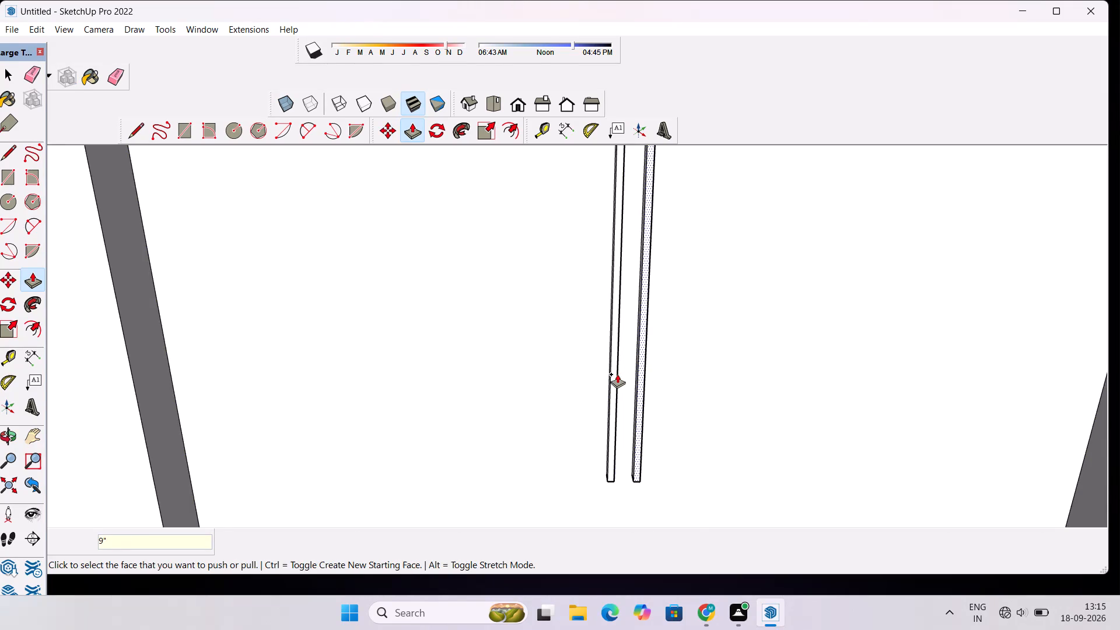
Examine the gate panel, its two handles and the building's front from several angles.
key(o)
scroll(618, 373, down, 6)
drag(591, 389, 706, 398)
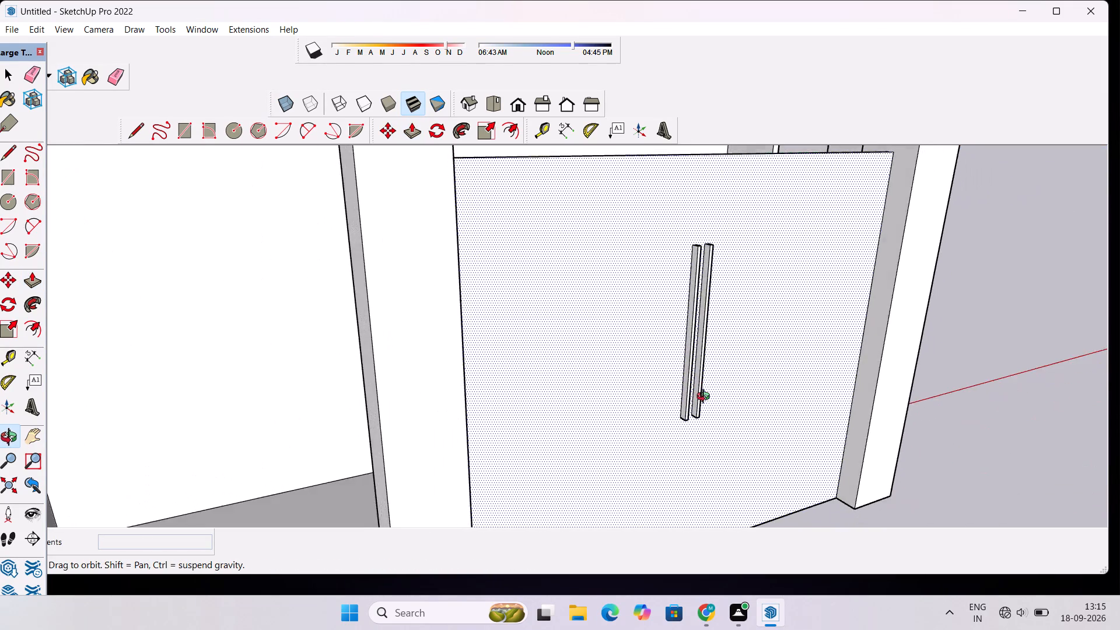
drag(706, 398, 746, 434)
scroll(687, 442, down, 4)
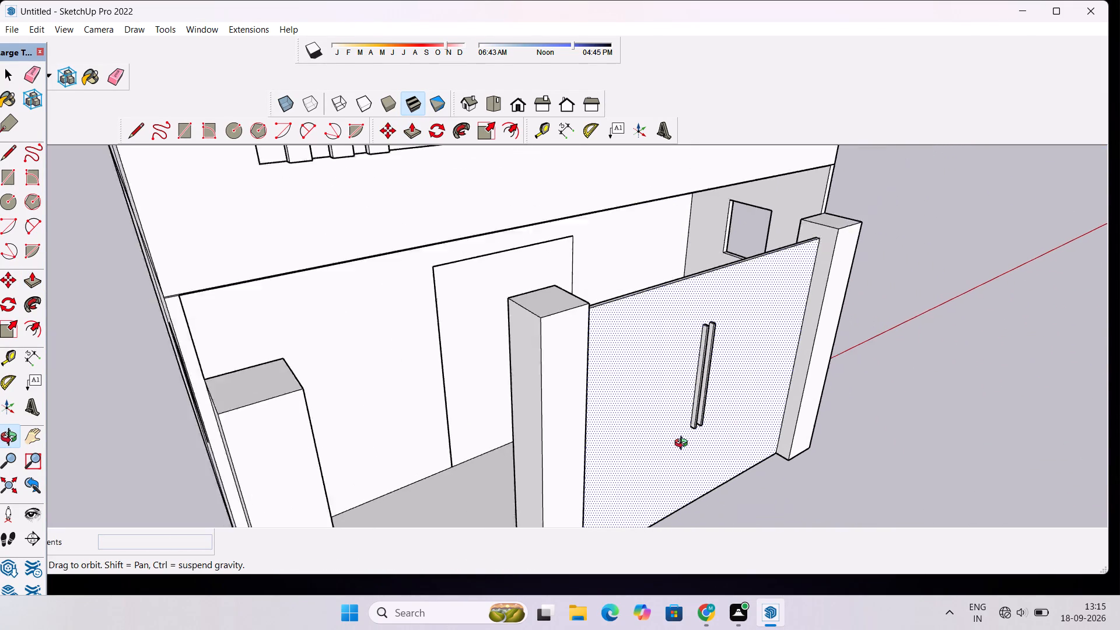
scroll(684, 444, down, 1)
drag(713, 463, 598, 353)
scroll(716, 405, up, 3)
scroll(716, 397, down, 7)
drag(696, 382, 682, 429)
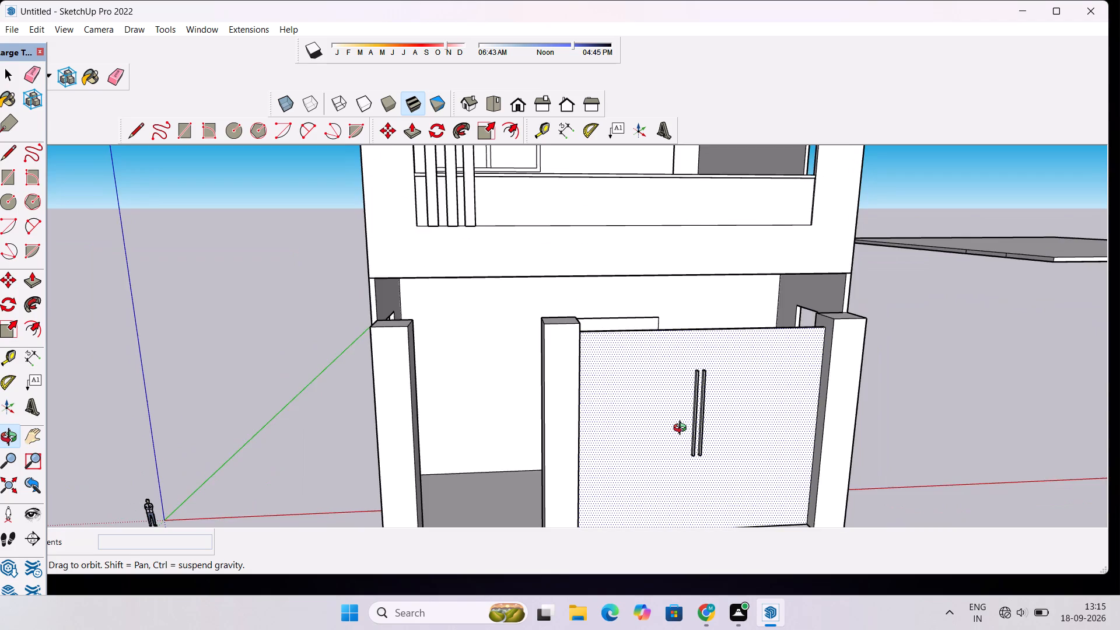
scroll(682, 429, down, 5)
drag(730, 413, 666, 380)
scroll(663, 377, up, 3)
scroll(660, 393, down, 3)
drag(673, 405, 578, 435)
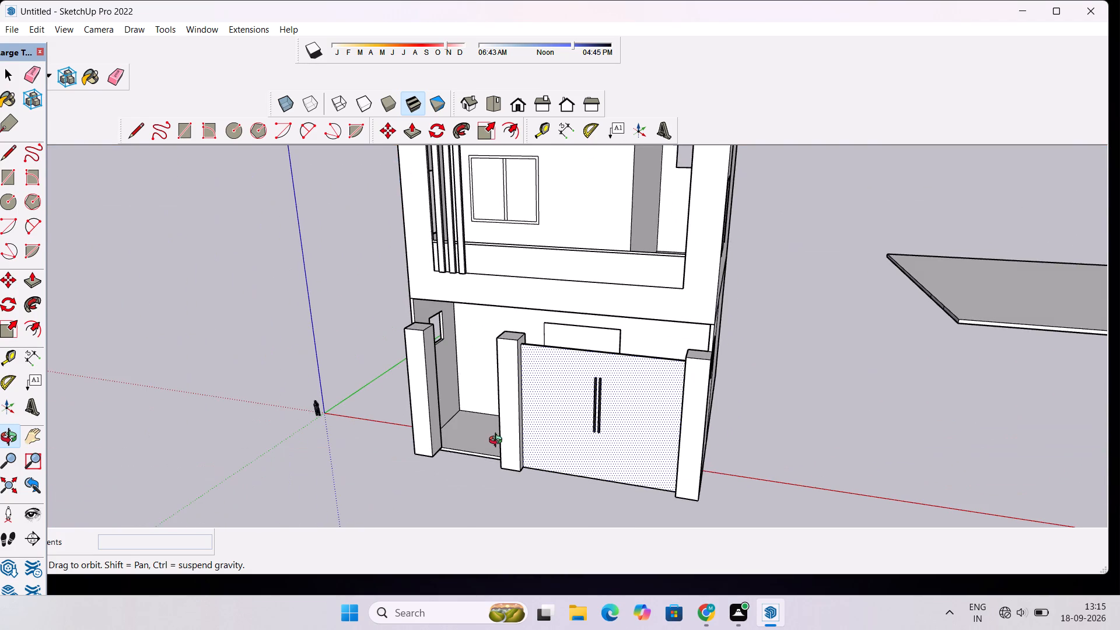
scroll(496, 440, up, 1)
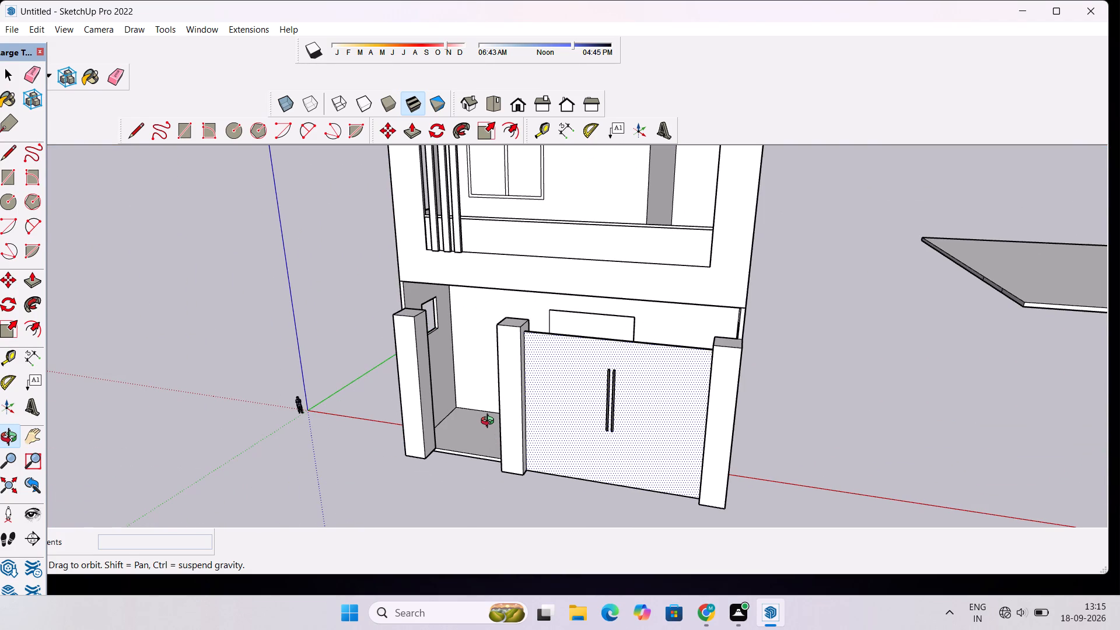
Examine the building's front and the open bay beside the gate, down to the base of the middle column.
scroll(389, 408, up, 4)
drag(352, 437, 449, 429)
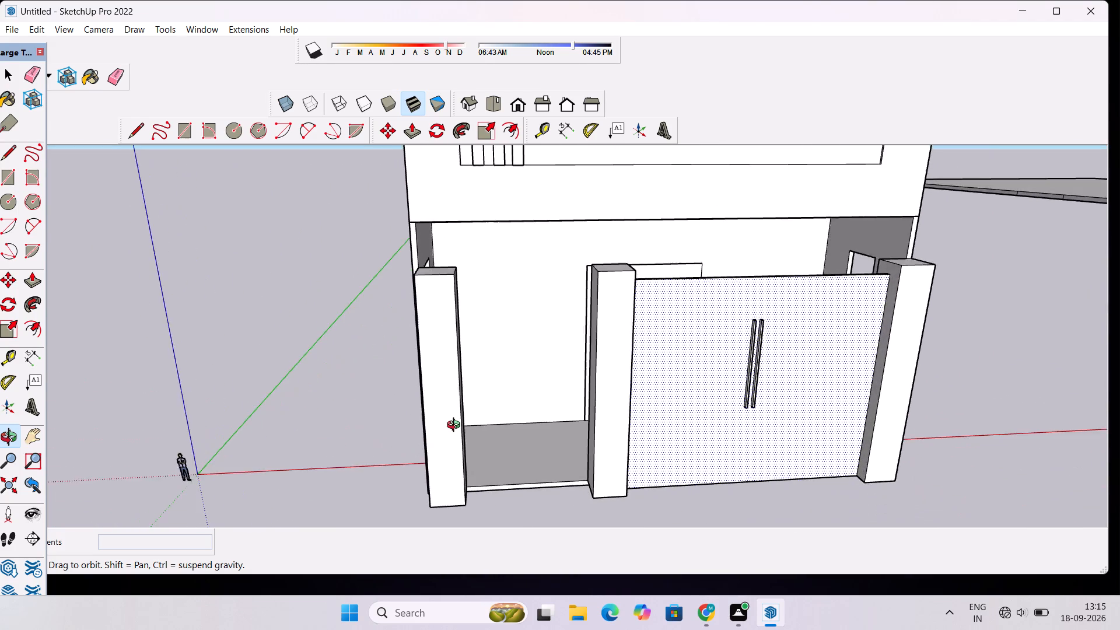
scroll(456, 426, down, 3)
scroll(547, 409, up, 8)
scroll(547, 412, down, 6)
drag(547, 412, 524, 488)
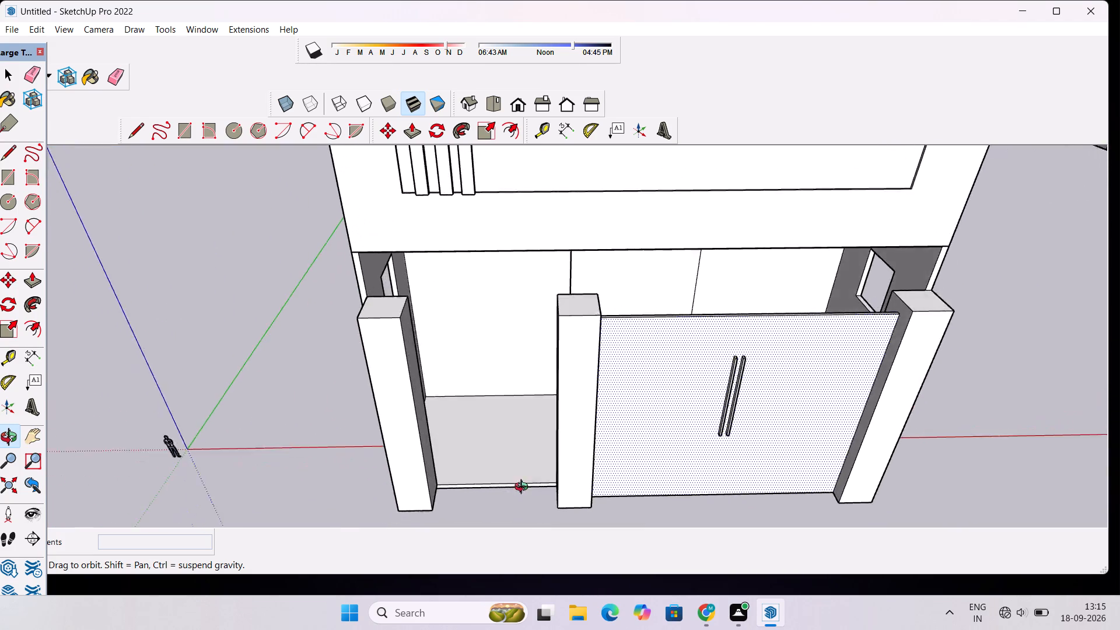
drag(524, 488, 686, 471)
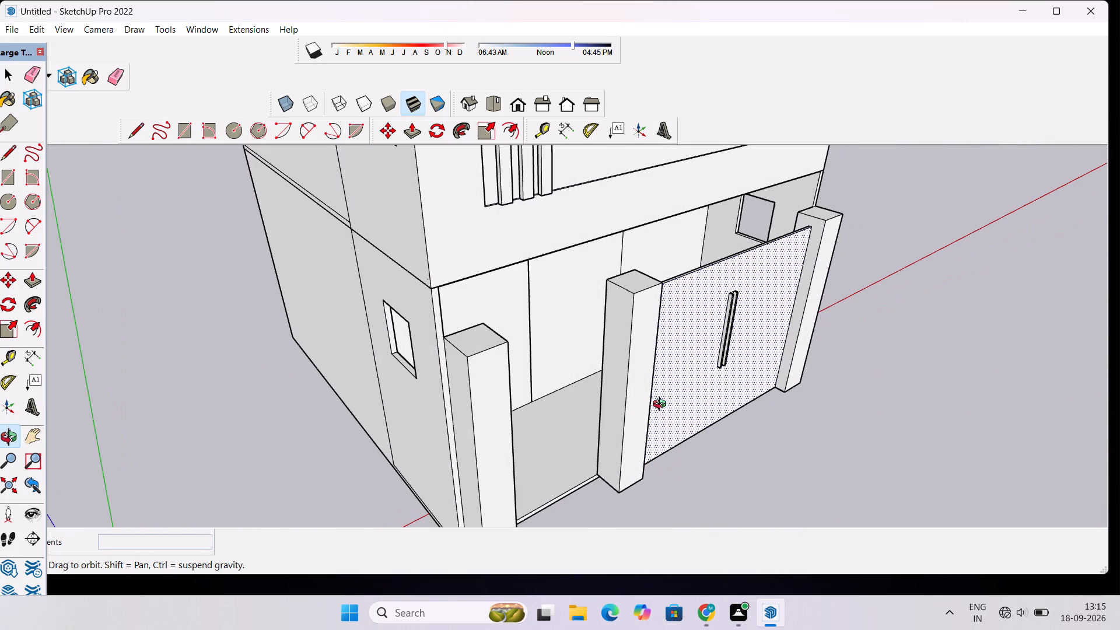
scroll(618, 404, up, 3)
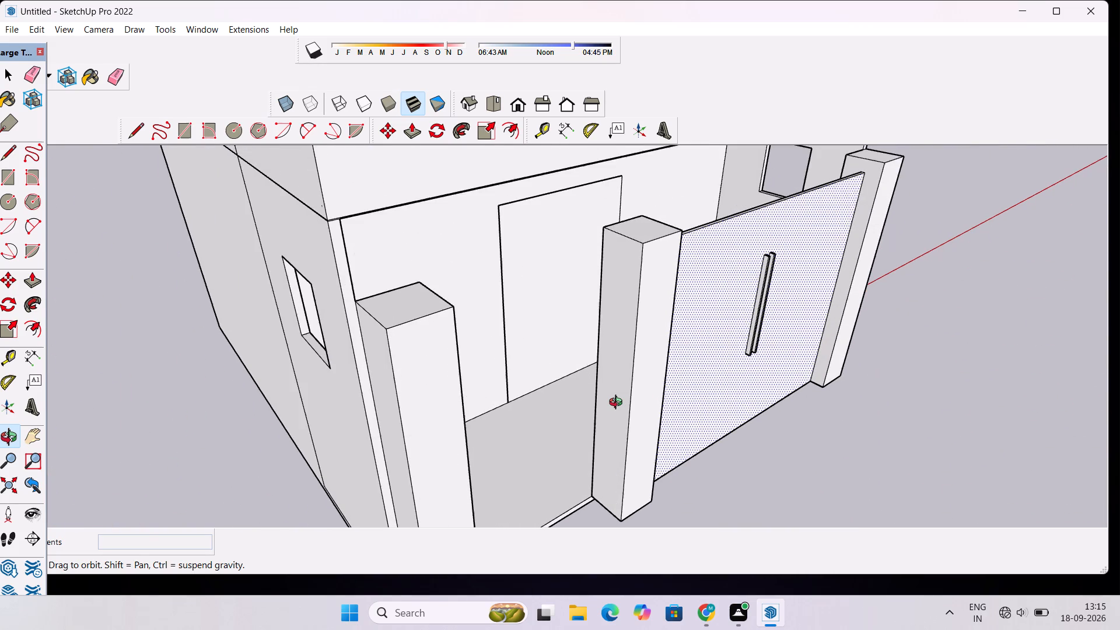
scroll(618, 404, down, 4)
drag(632, 395, 655, 429)
scroll(654, 442, up, 3)
drag(653, 449, 608, 365)
scroll(564, 379, up, 3)
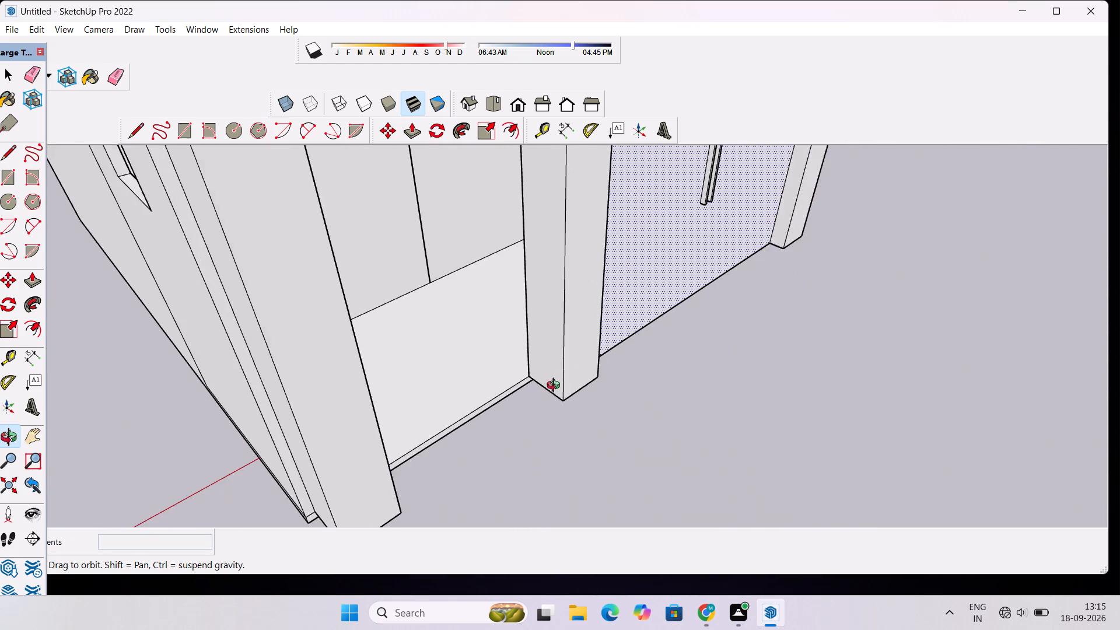
drag(549, 390, 590, 397)
scroll(590, 397, up, 3)
shift+drag(590, 397, 572, 377)
scroll(572, 377, up, 2)
drag(572, 377, 596, 378)
scroll(596, 378, down, 4)
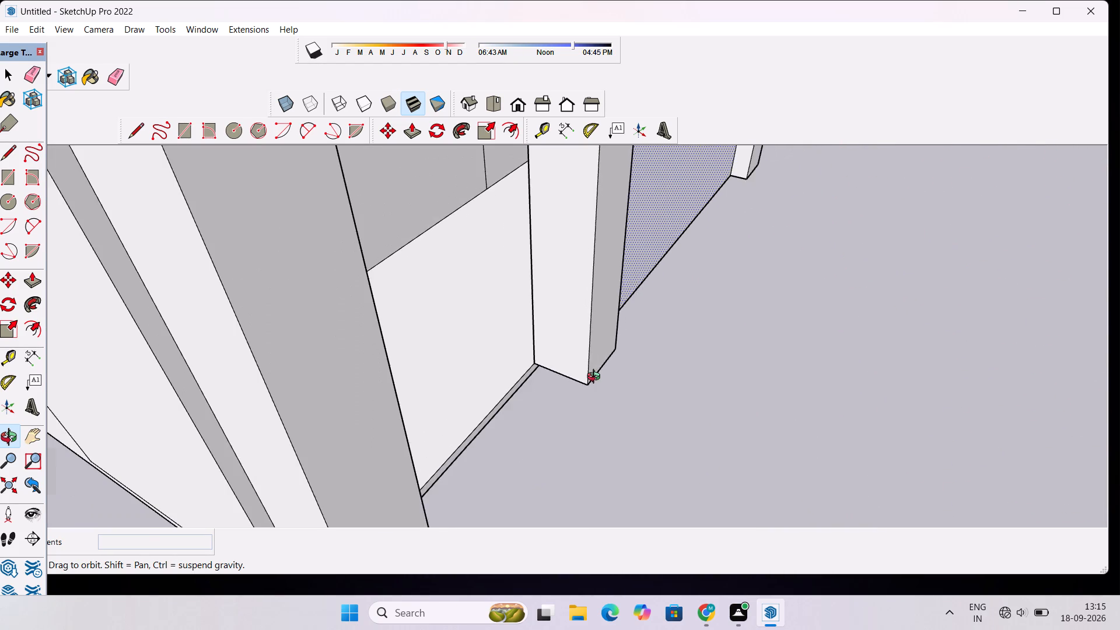
shift+drag(588, 379, 589, 388)
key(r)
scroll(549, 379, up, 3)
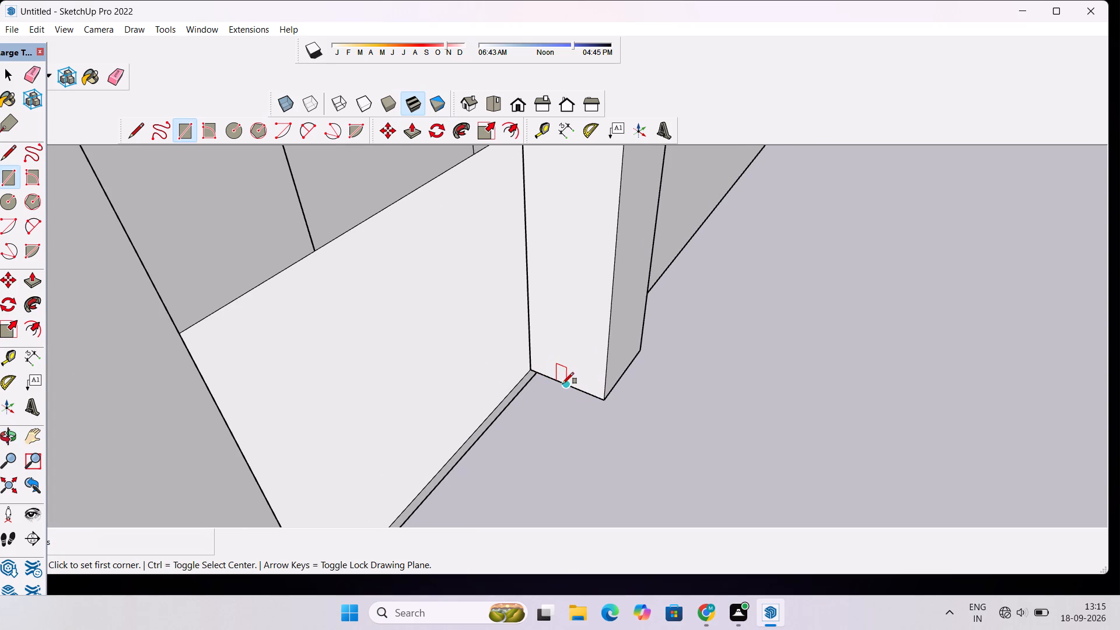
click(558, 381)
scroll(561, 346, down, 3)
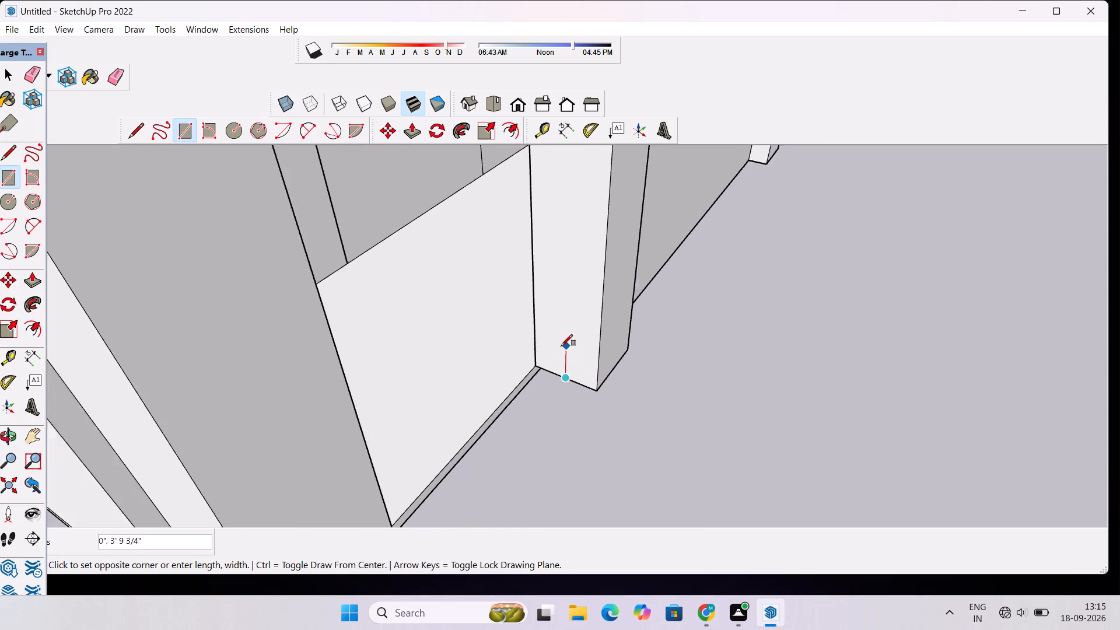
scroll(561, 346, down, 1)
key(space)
Draw a rectangle on the middle column's side face towards the open bay, starting from the face's bottom edge.
text(r)
scroll(552, 372, up, 8)
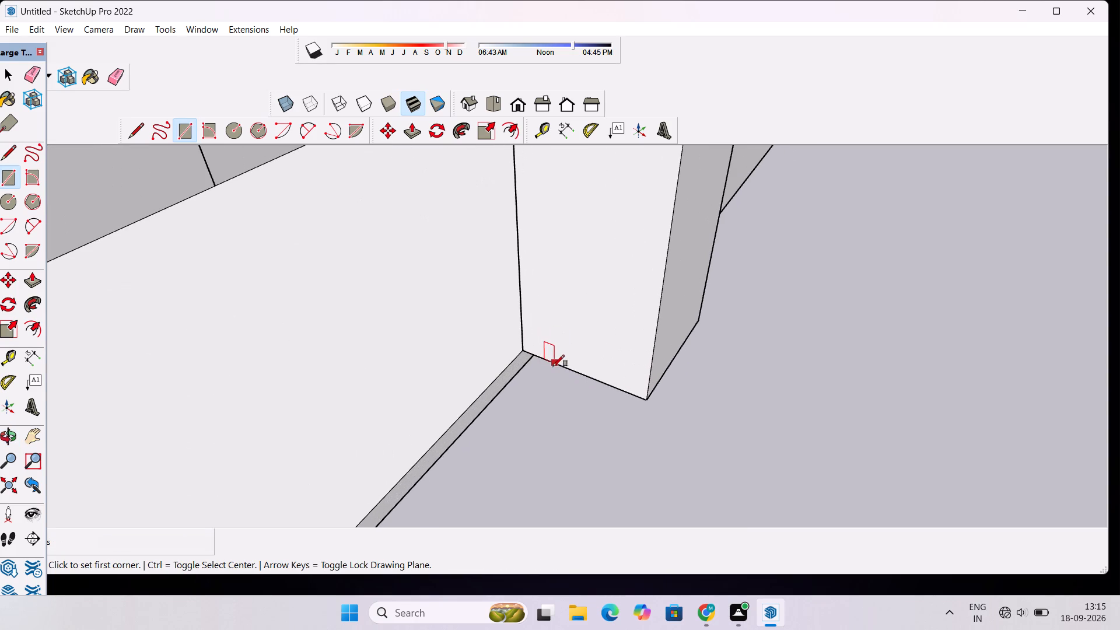
click(563, 366)
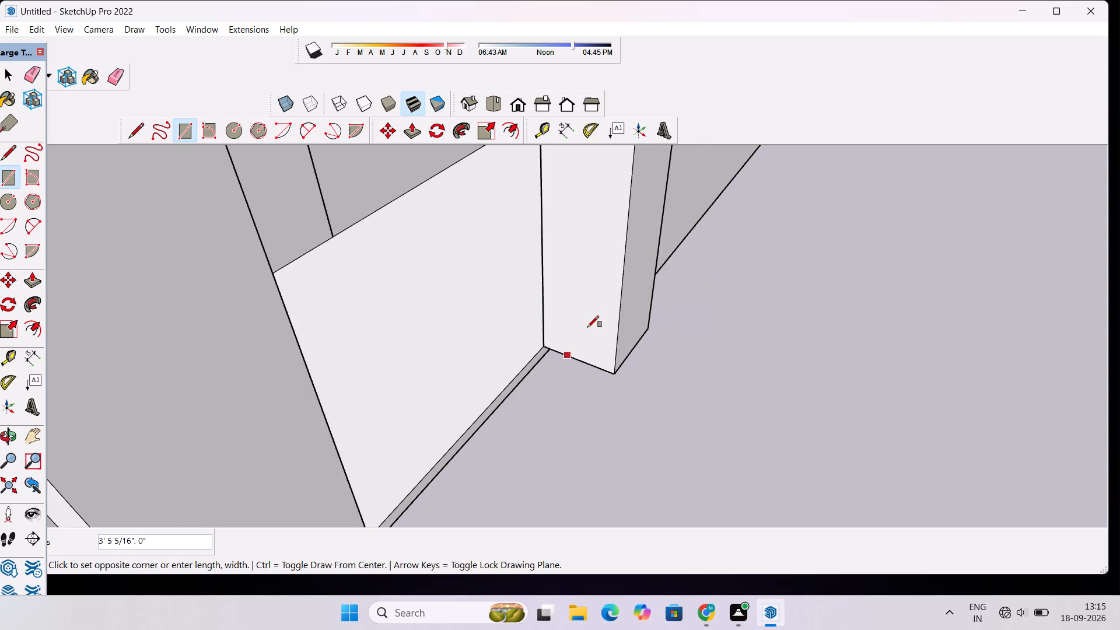
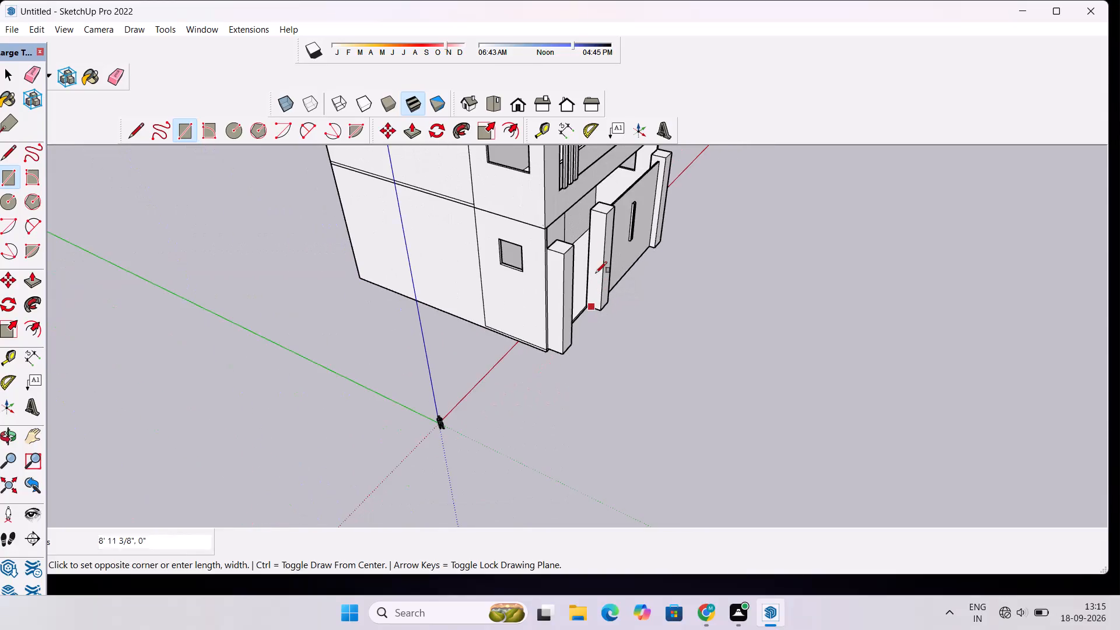
Draw a narrow rectangle about 11 5/8" by 39' 6" up the inner side face of the middle gate pillar.
scroll(594, 230, up, 15)
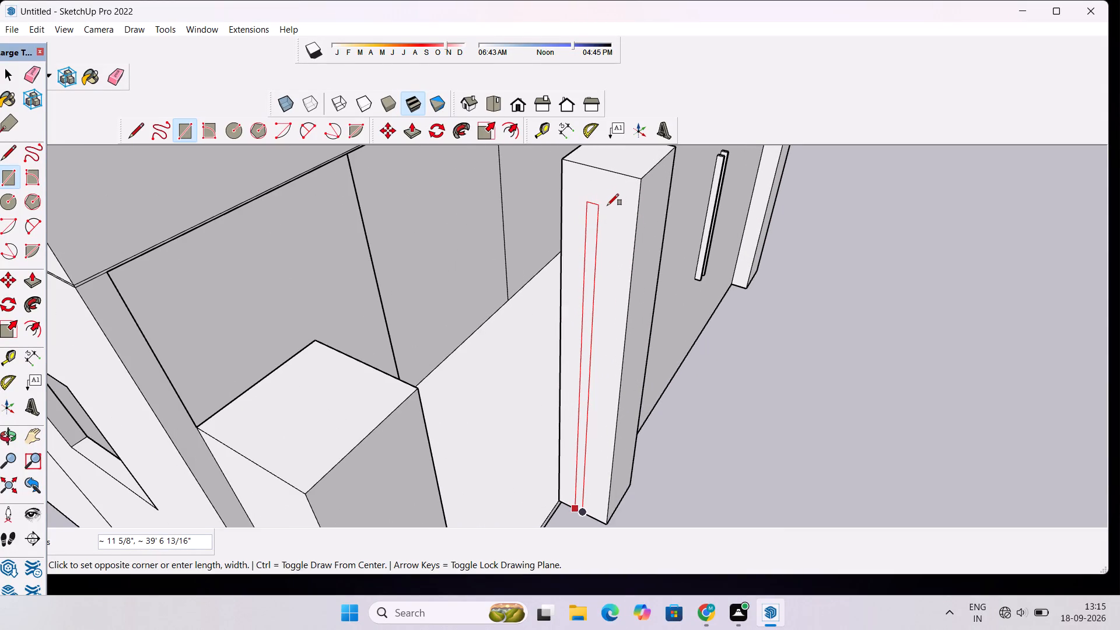
click(607, 206)
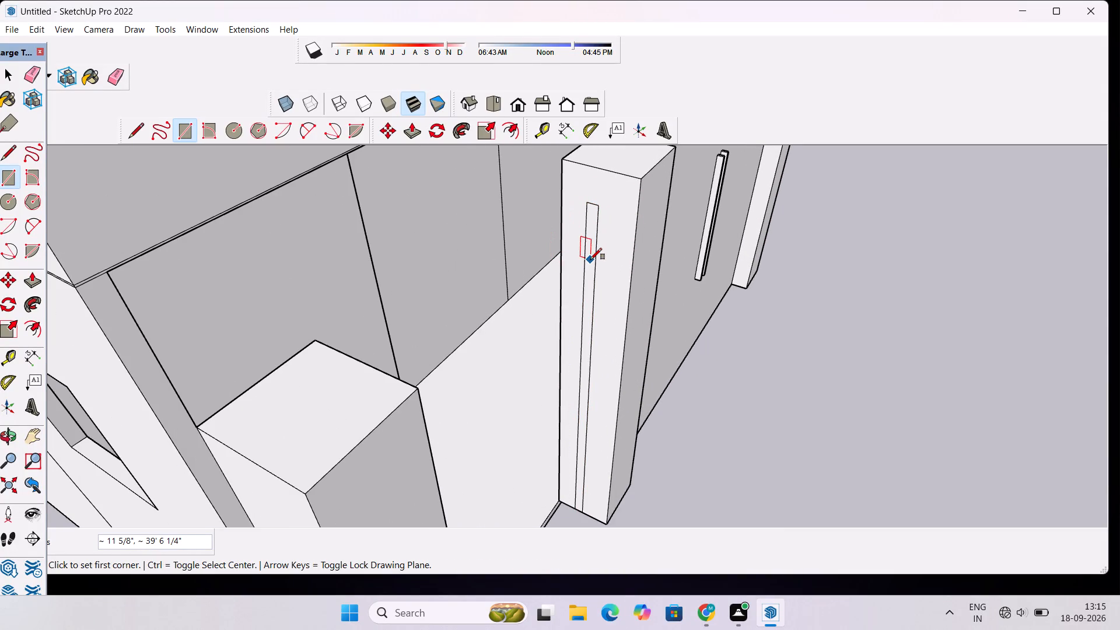
Extrude the narrow strip about 23' 4 5/8" across to the neighbouring corner pillar, forming the small gate panel.
key(space)
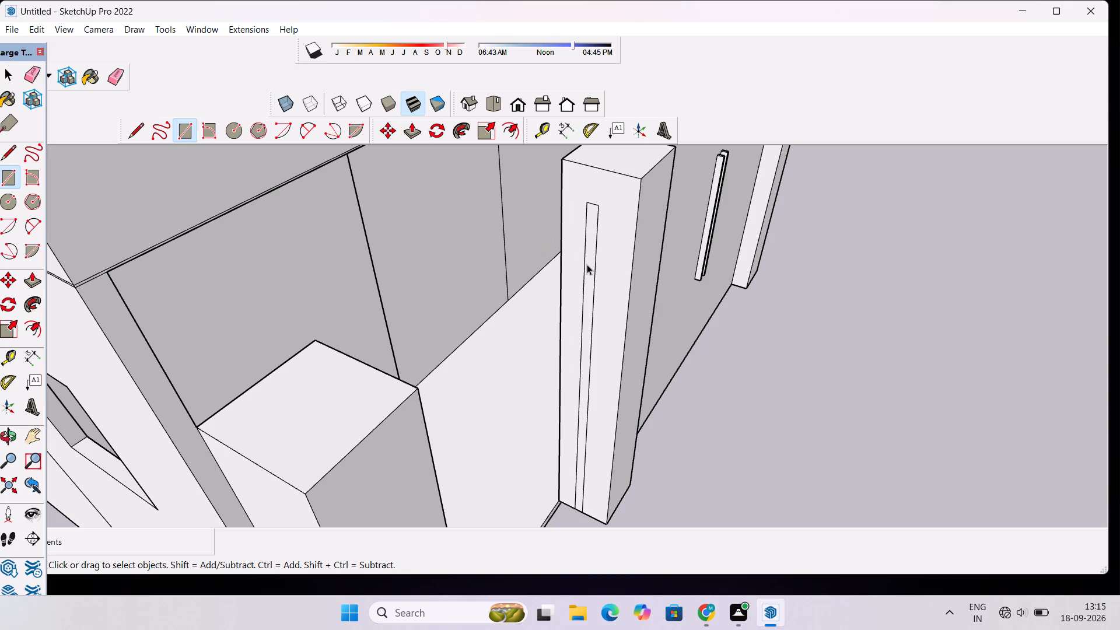
click(587, 264)
key(p)
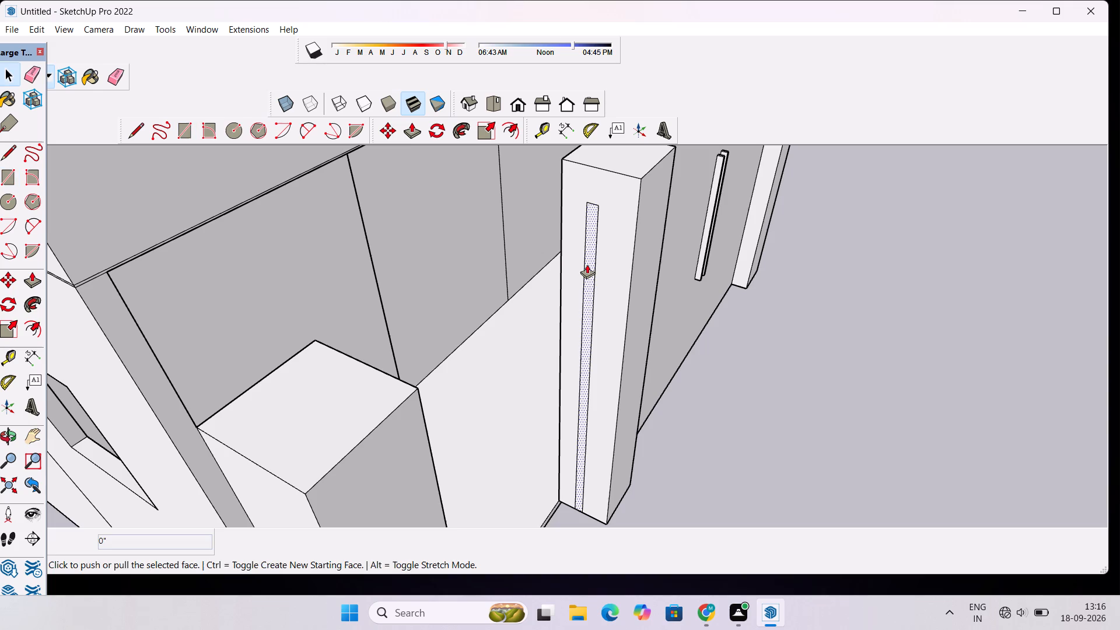
key(o)
drag(625, 303, 477, 290)
drag(496, 311, 473, 318)
key(p)
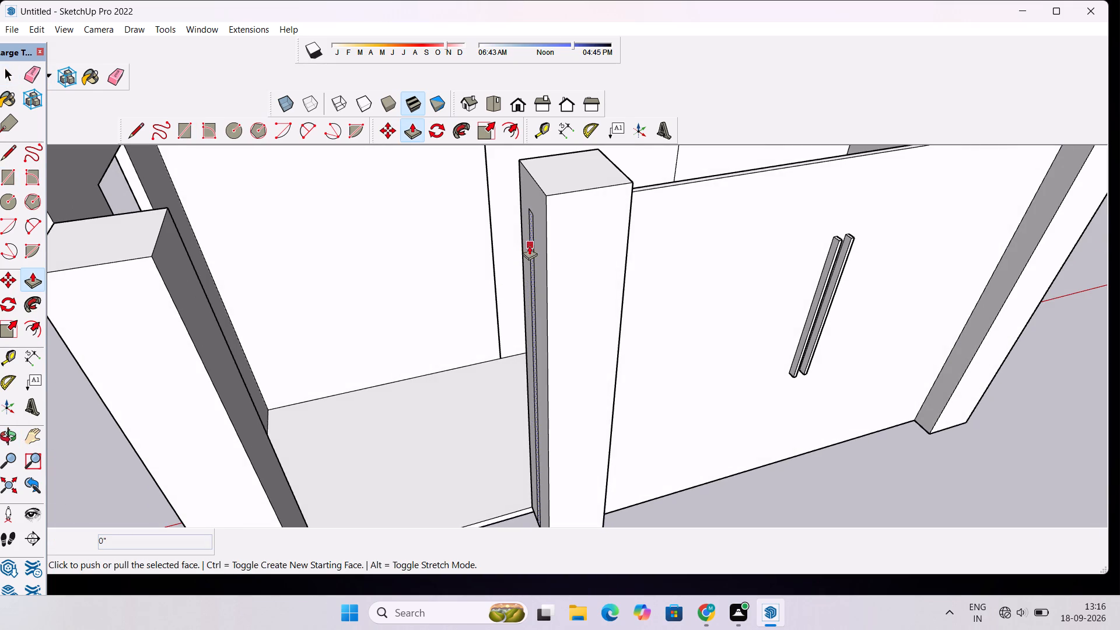
click(529, 246)
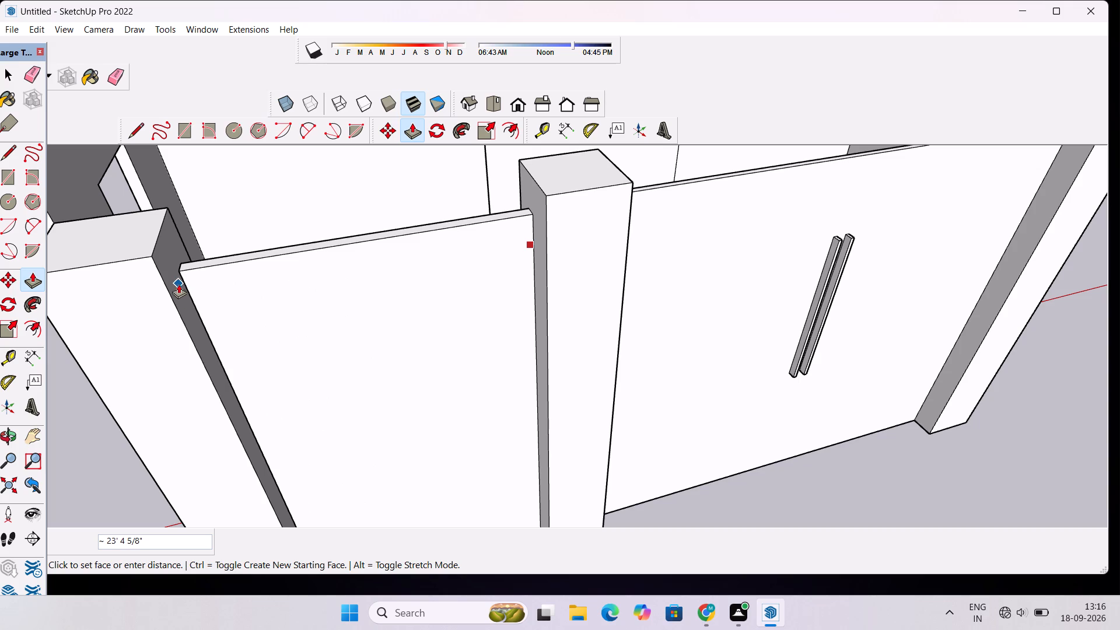
click(175, 279)
key(space)
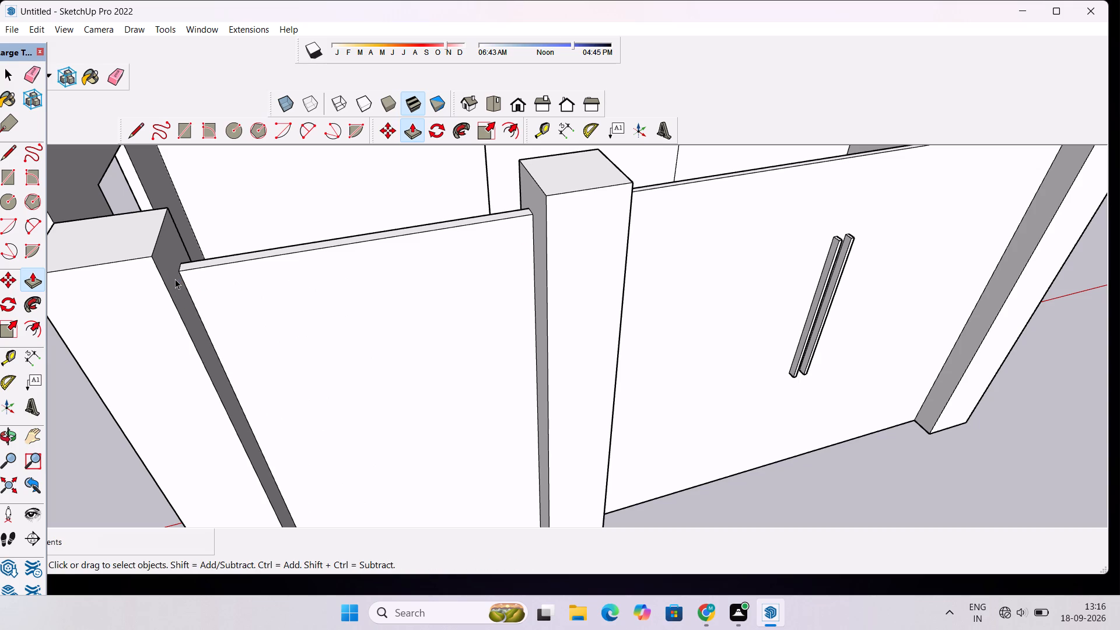
Examine the small gate panel between its pillars and compare it with the large gate from the front.
text(o)
drag(254, 339, 227, 278)
scroll(228, 270, down, 5)
shift+drag(227, 283, 325, 284)
scroll(327, 285, down, 5)
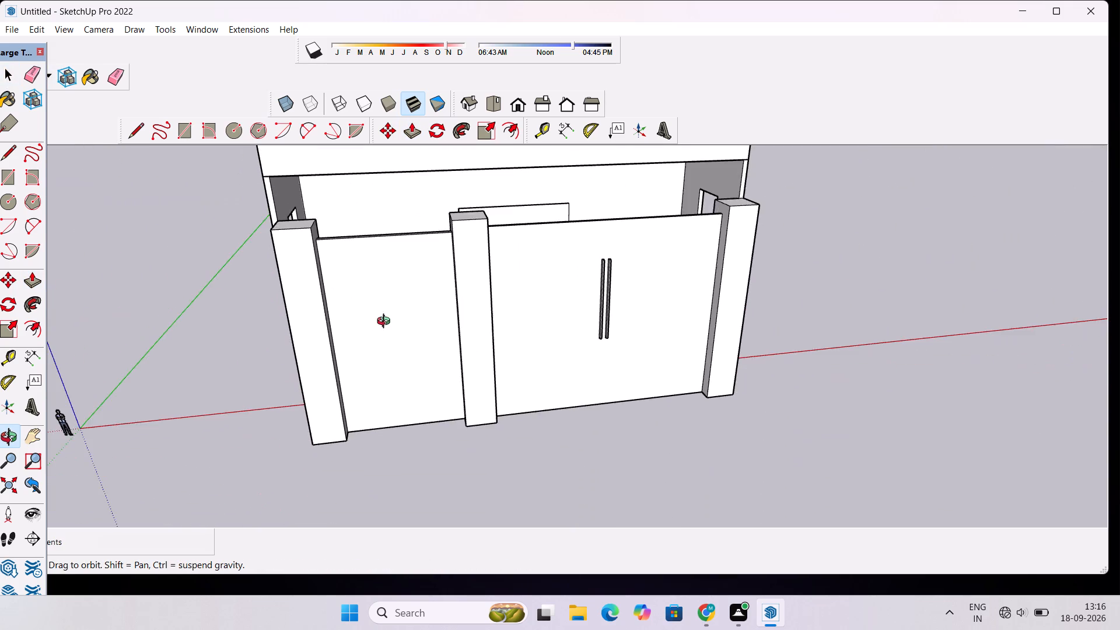
drag(386, 342, 349, 354)
scroll(346, 330, up, 1)
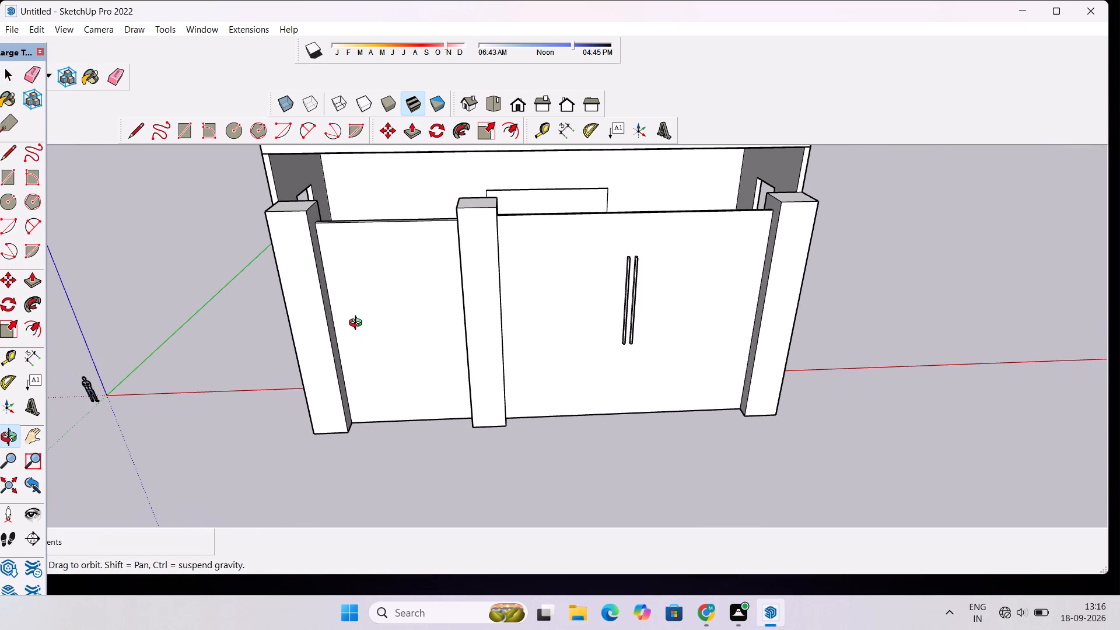
scroll(358, 324, up, 1)
drag(367, 321, 335, 317)
scroll(331, 311, up, 3)
drag(339, 307, 385, 295)
scroll(387, 293, down, 4)
shift+drag(437, 282, 456, 316)
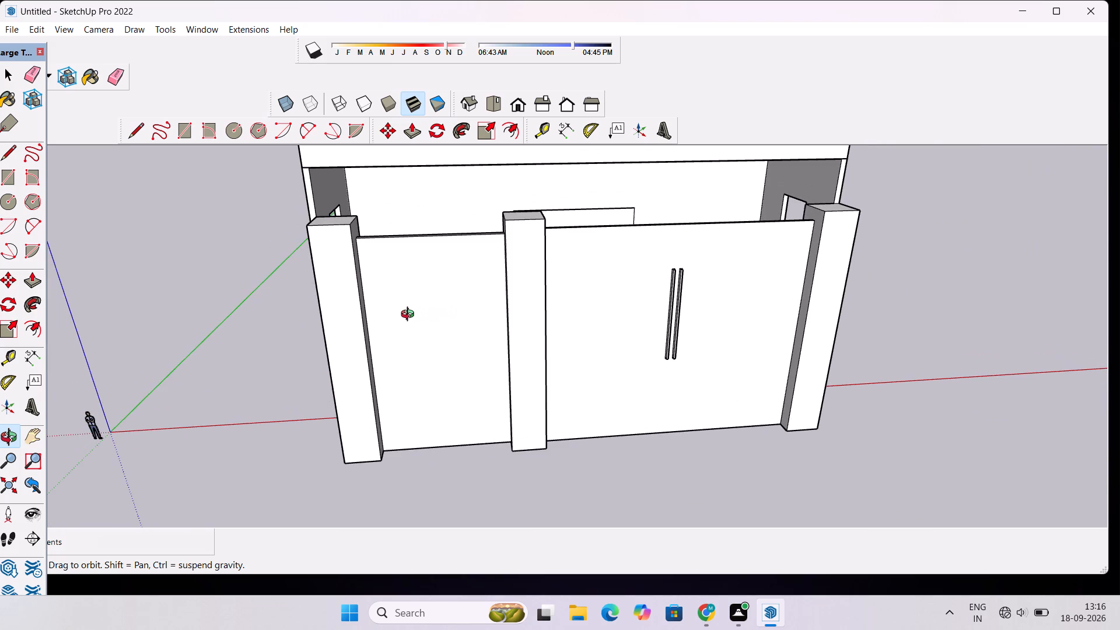
scroll(410, 316, up, 5)
scroll(410, 316, down, 4)
drag(447, 333, 384, 331)
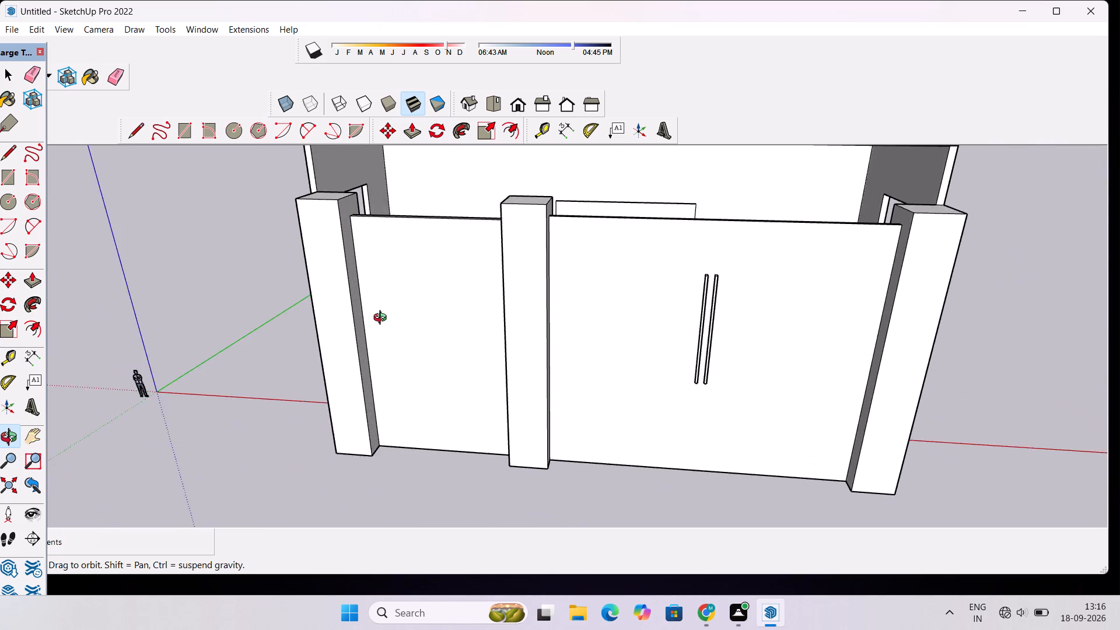
scroll(383, 319, up, 3)
drag(419, 318, 437, 318)
scroll(439, 315, down, 4)
shift+drag(470, 317, 487, 330)
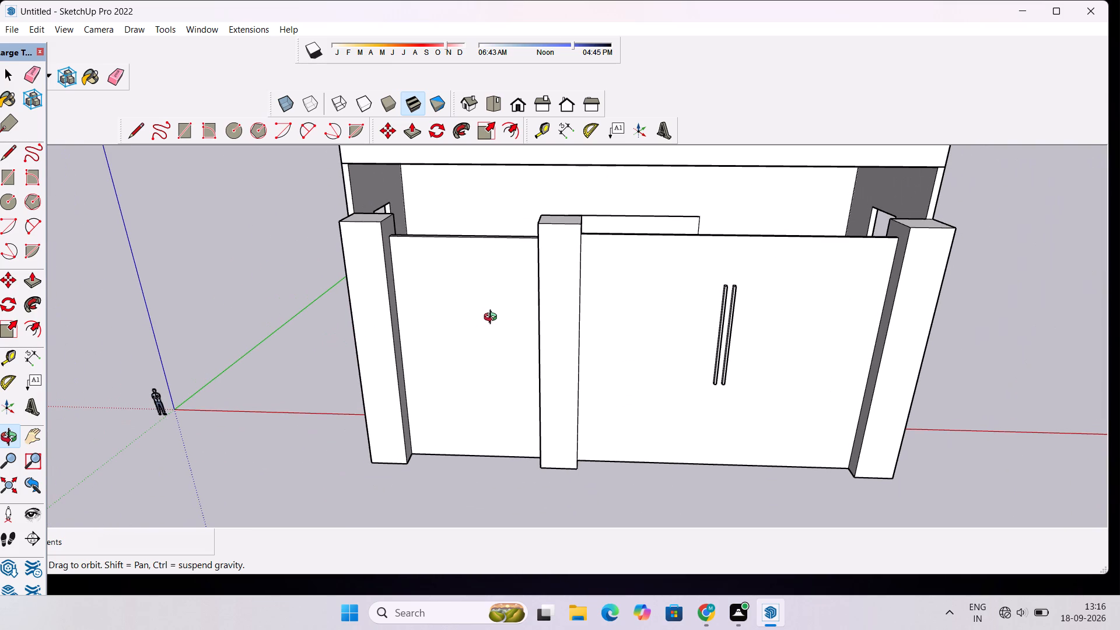
drag(480, 378, 489, 320)
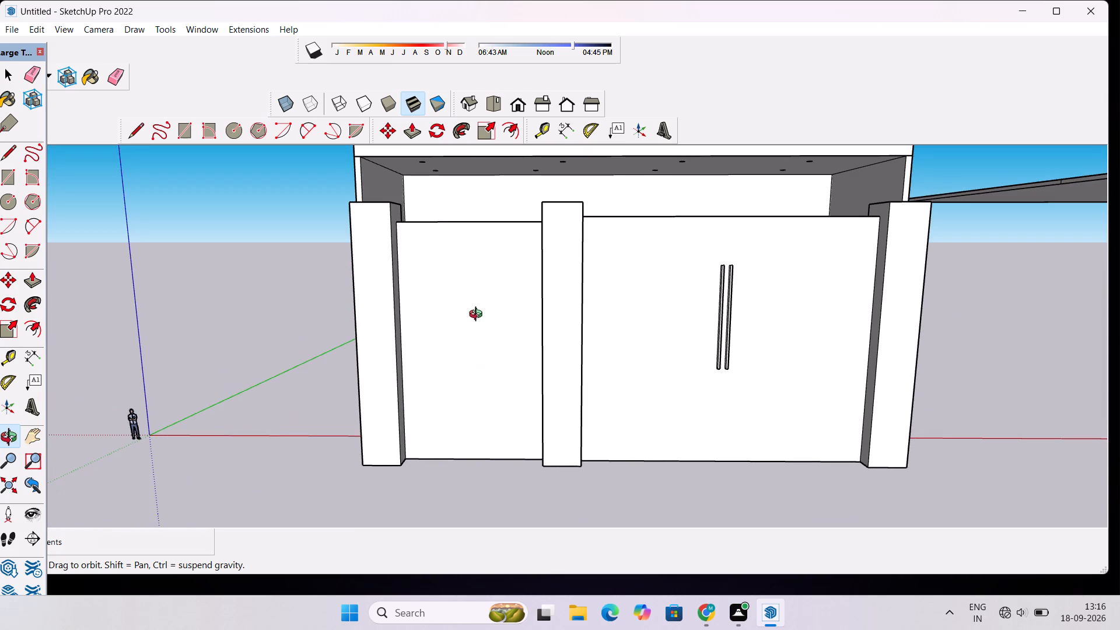
shift+drag(469, 318, 515, 313)
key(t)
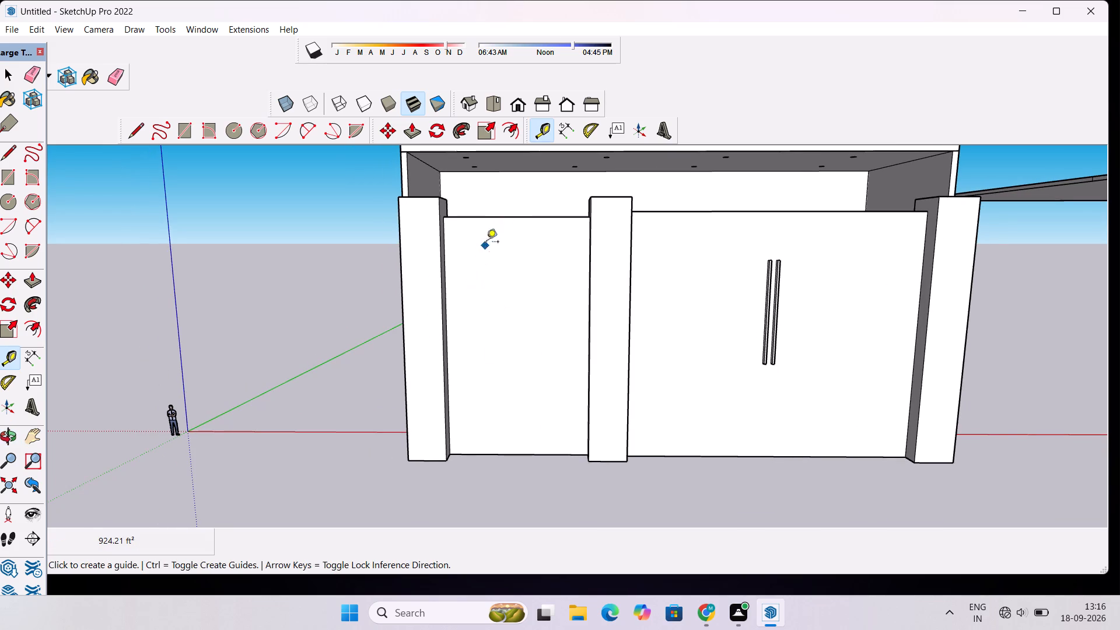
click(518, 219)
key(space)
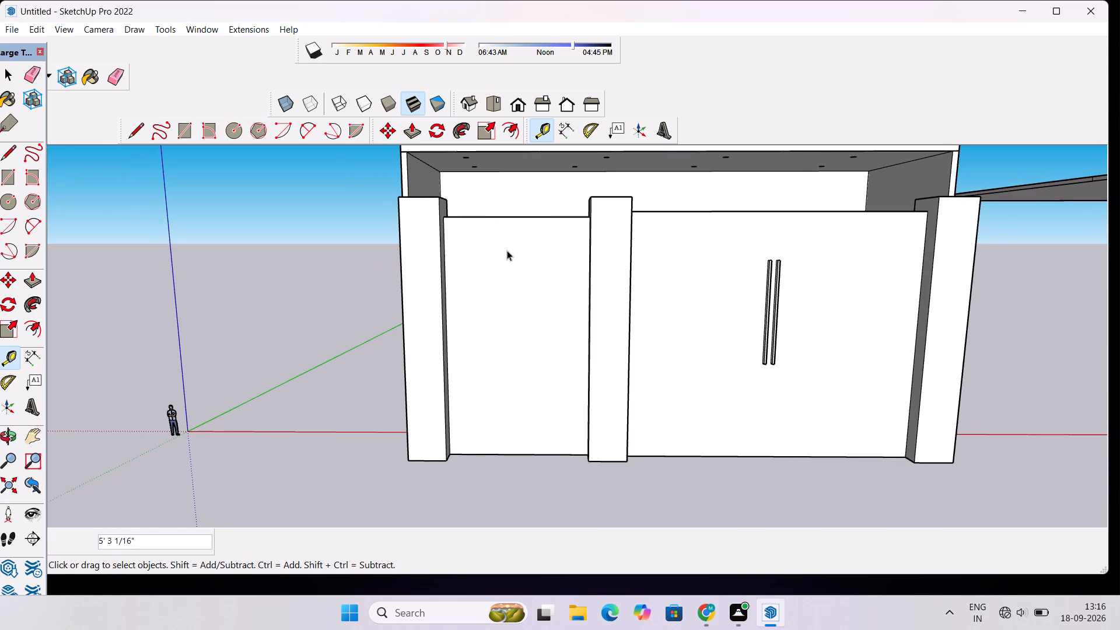
Draw a vertical handle rectangle about 12' 8" by 1' 2" on the small gate panel, close to the middle pillar.
key(o)
drag(576, 257, 563, 324)
scroll(558, 335, up, 3)
drag(551, 346, 569, 346)
drag(568, 347, 570, 331)
scroll(570, 332, up, 2)
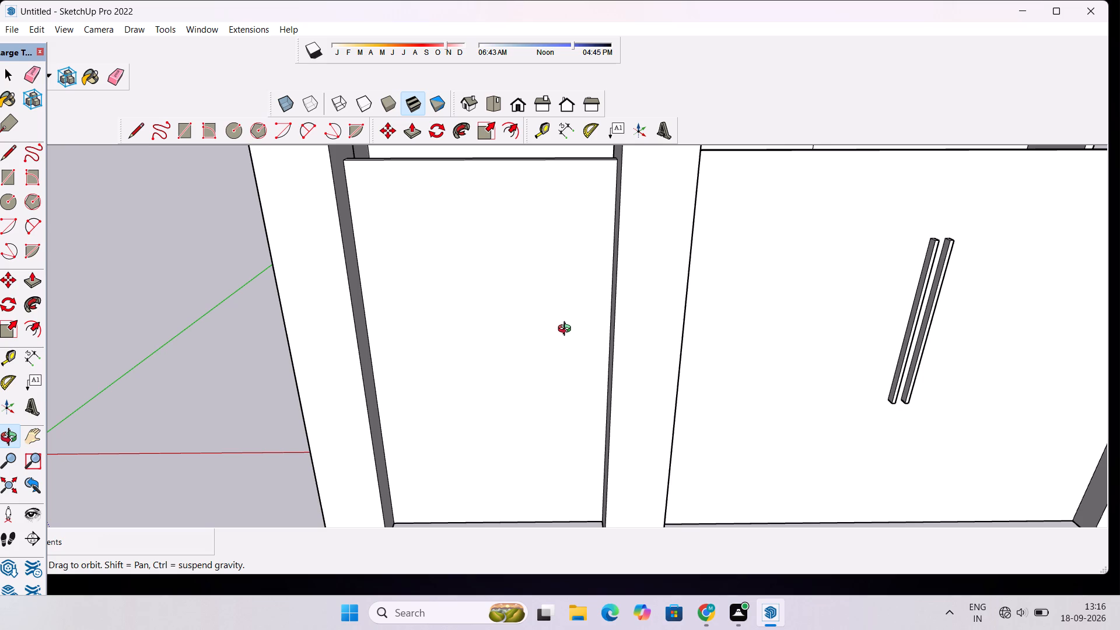
scroll(511, 345, down, 4)
scroll(428, 355, up, 2)
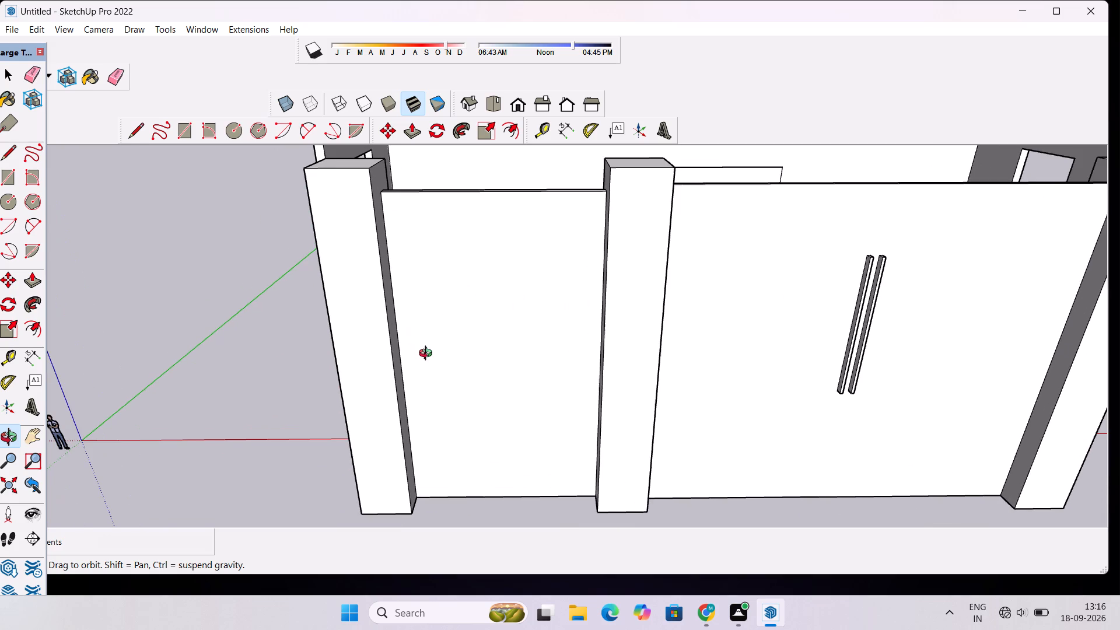
scroll(428, 355, up, 3)
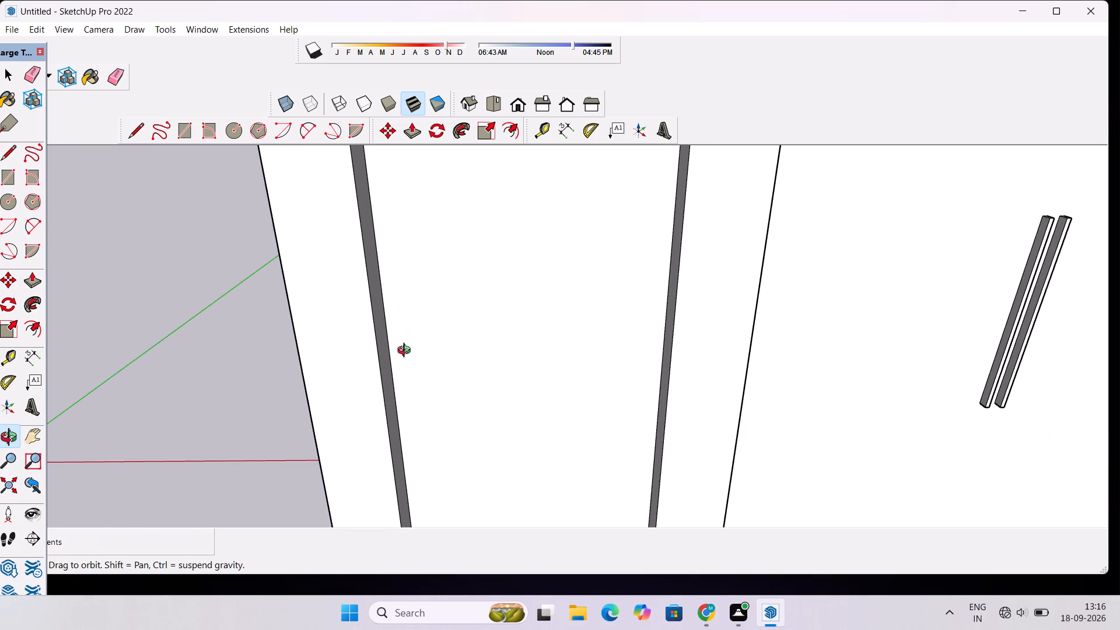
scroll(412, 346, down, 7)
drag(397, 357, 402, 331)
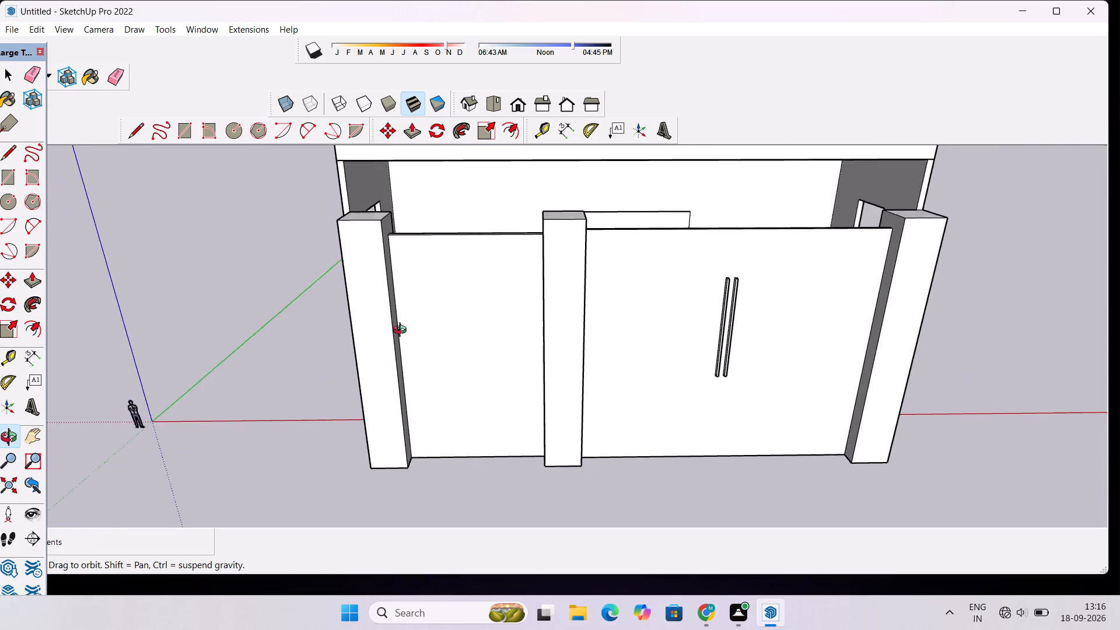
drag(402, 331, 405, 312)
scroll(497, 325, up, 5)
scroll(444, 337, up, 2)
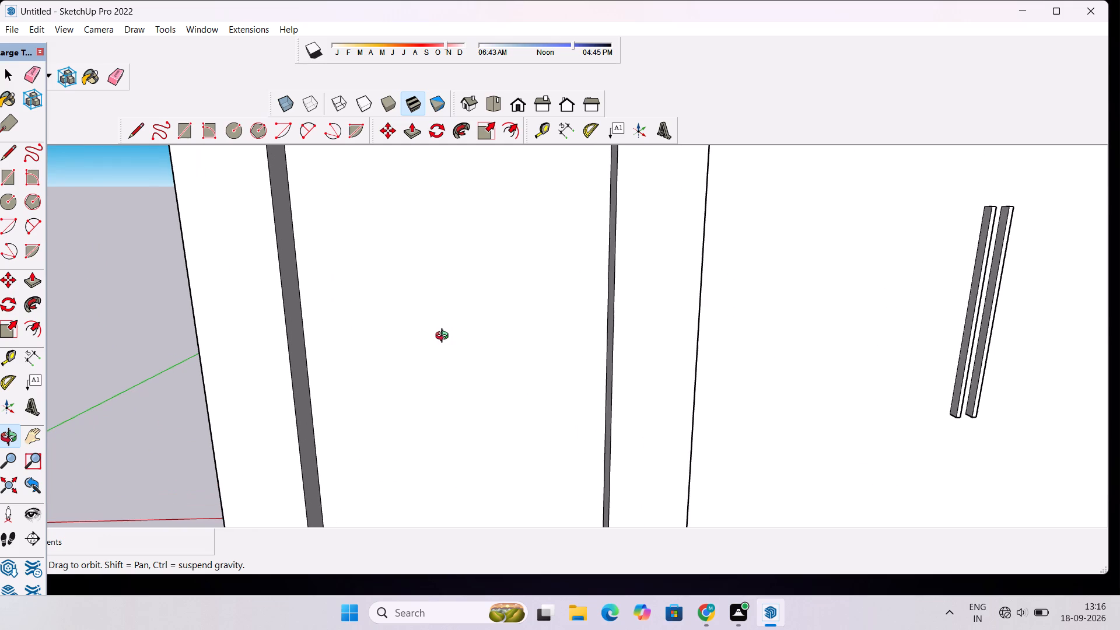
scroll(444, 337, up, 1)
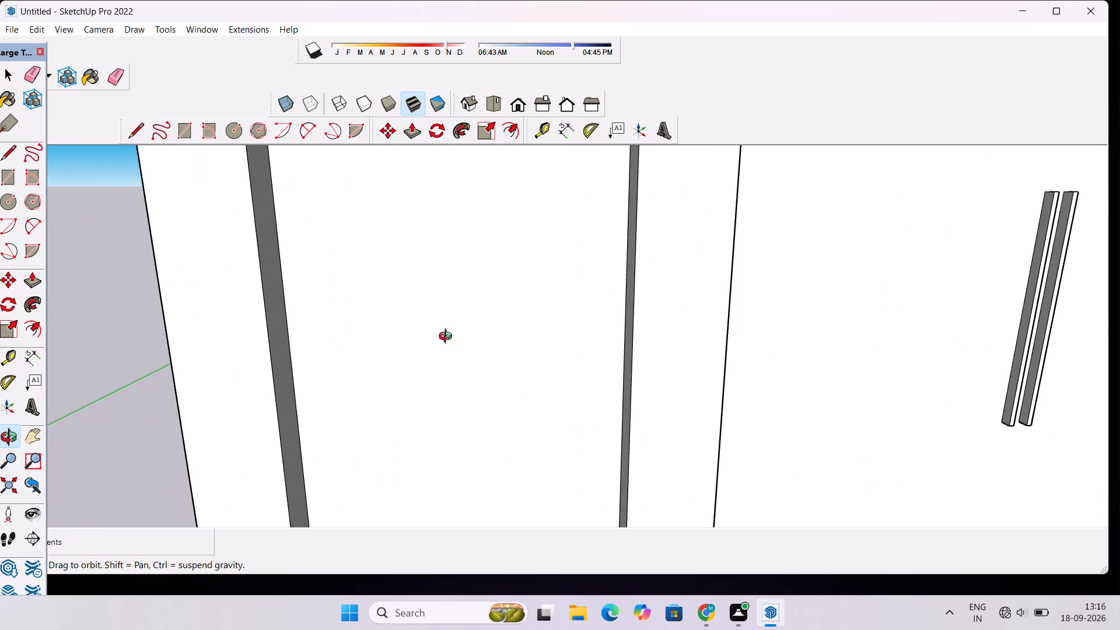
scroll(448, 338, down, 6)
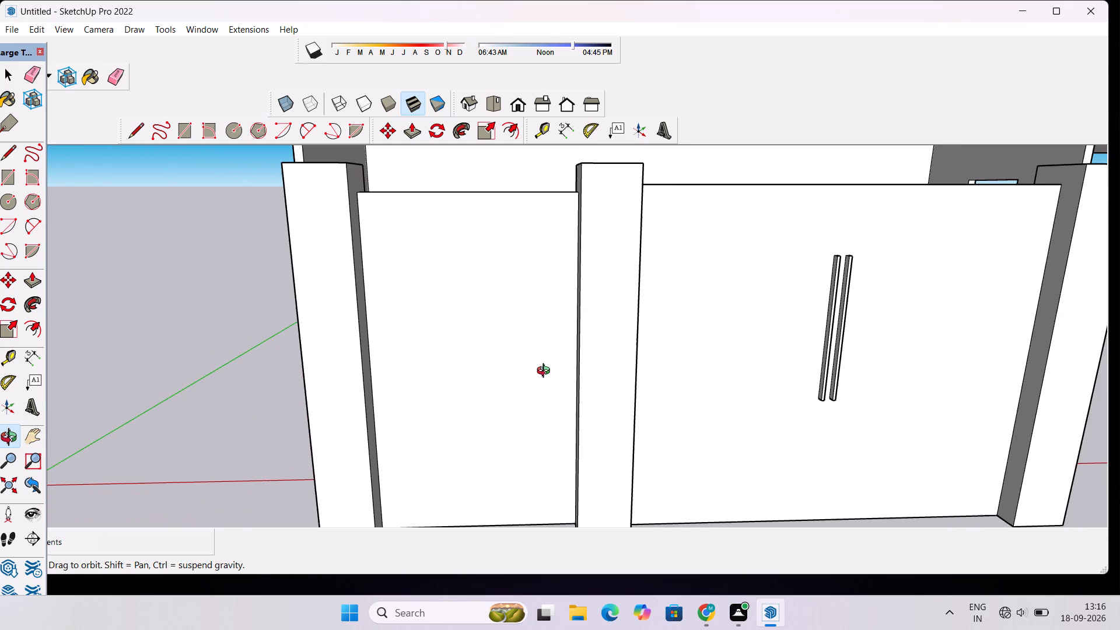
key(r)
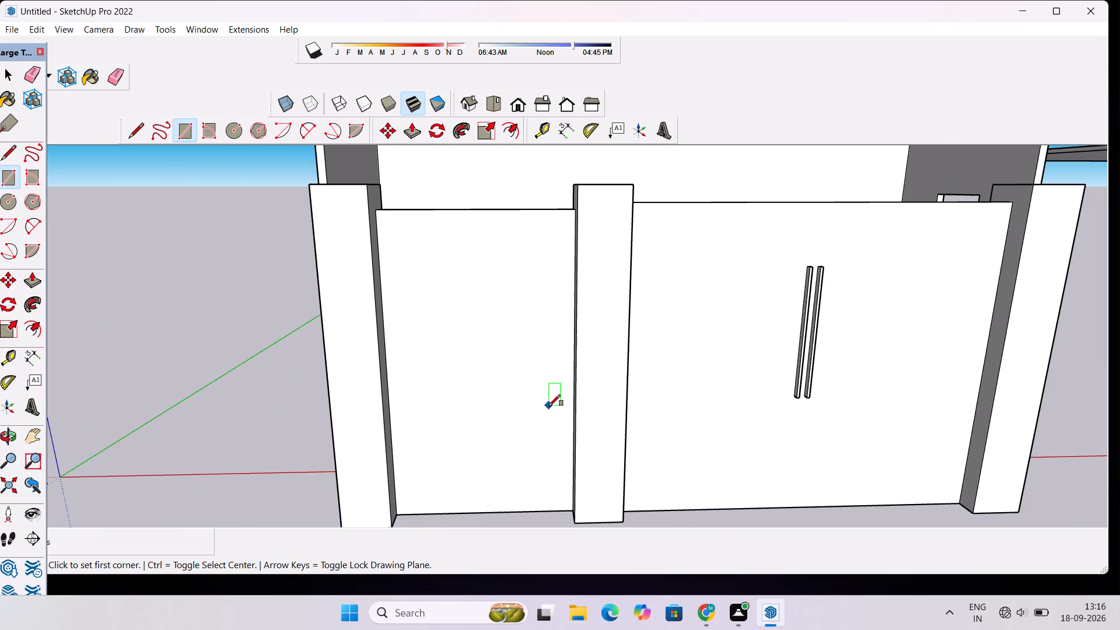
click(548, 409)
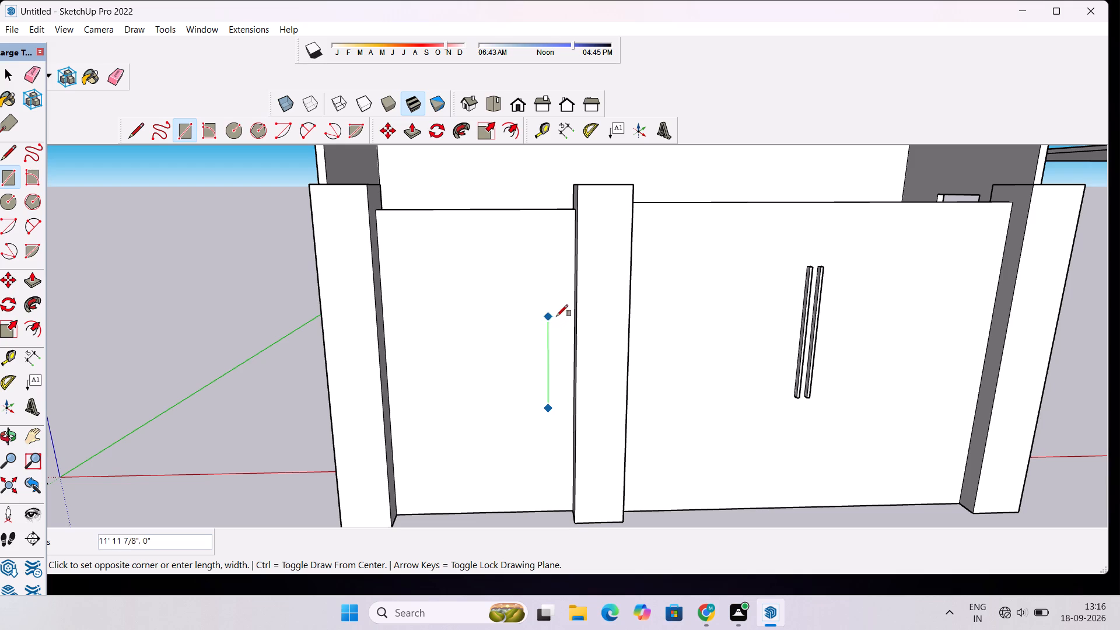
click(558, 312)
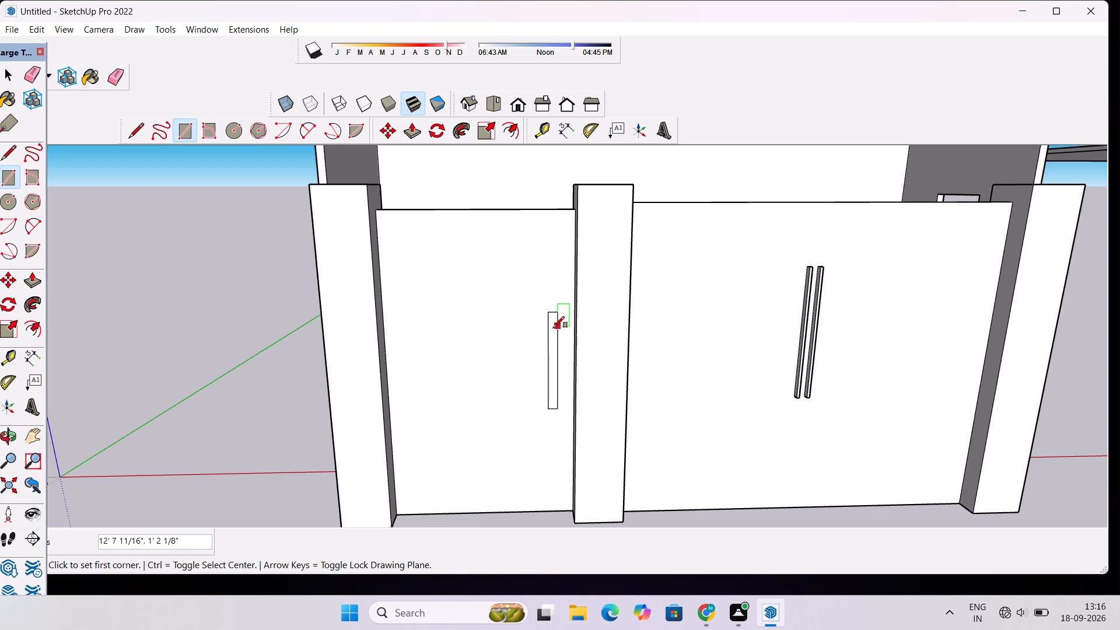
Extrude the handle rectangle on the small gate outward by 6".
key(space)
click(551, 343)
key(p)
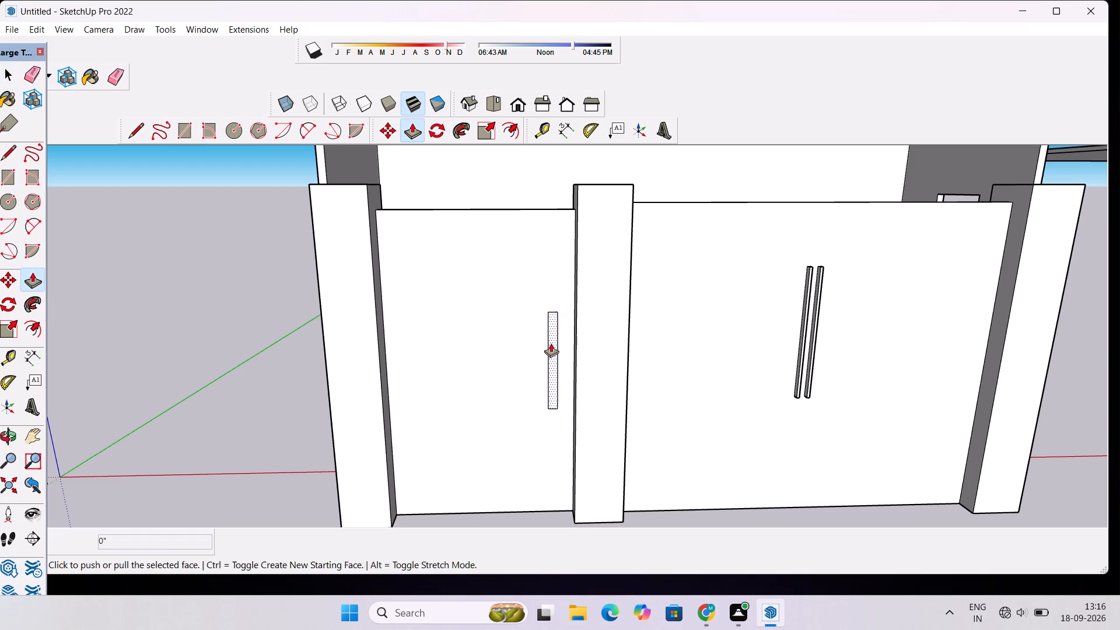
click(551, 343)
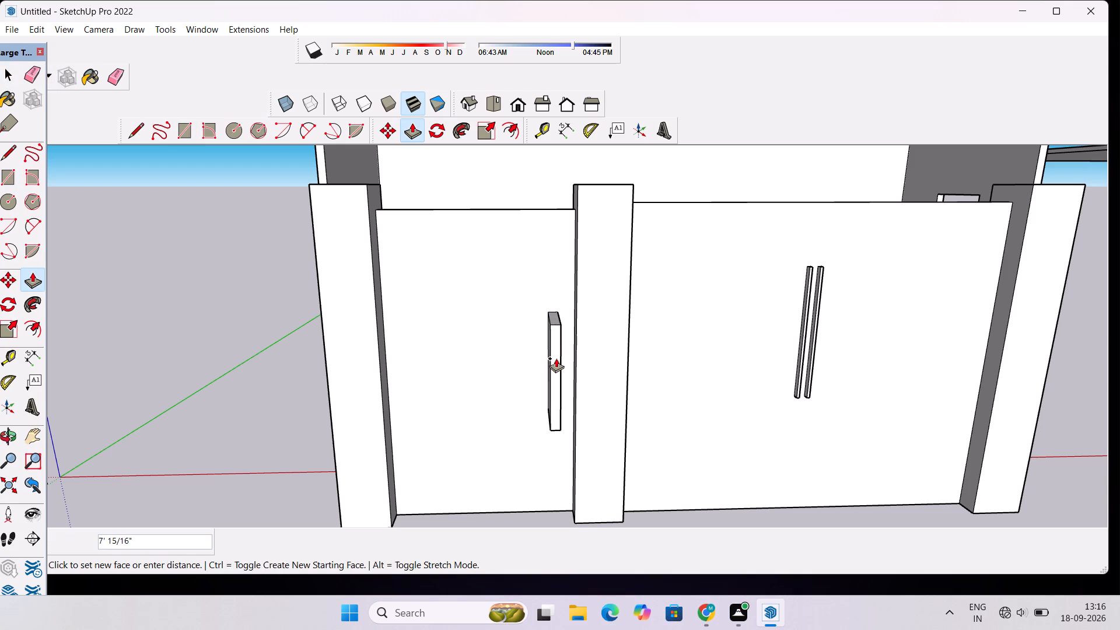
text(6")
key(Return)
Inspect the small gate's handle and both gates in relation to the whole front facade.
key(o)
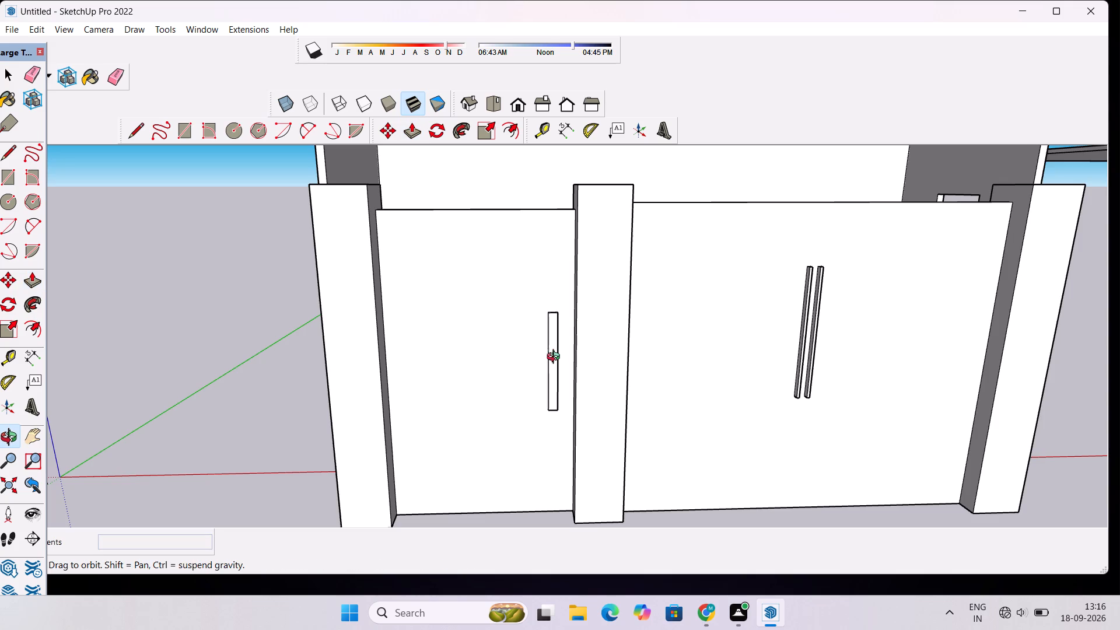
drag(691, 341, 607, 505)
scroll(491, 443, down, 3)
drag(474, 430, 512, 429)
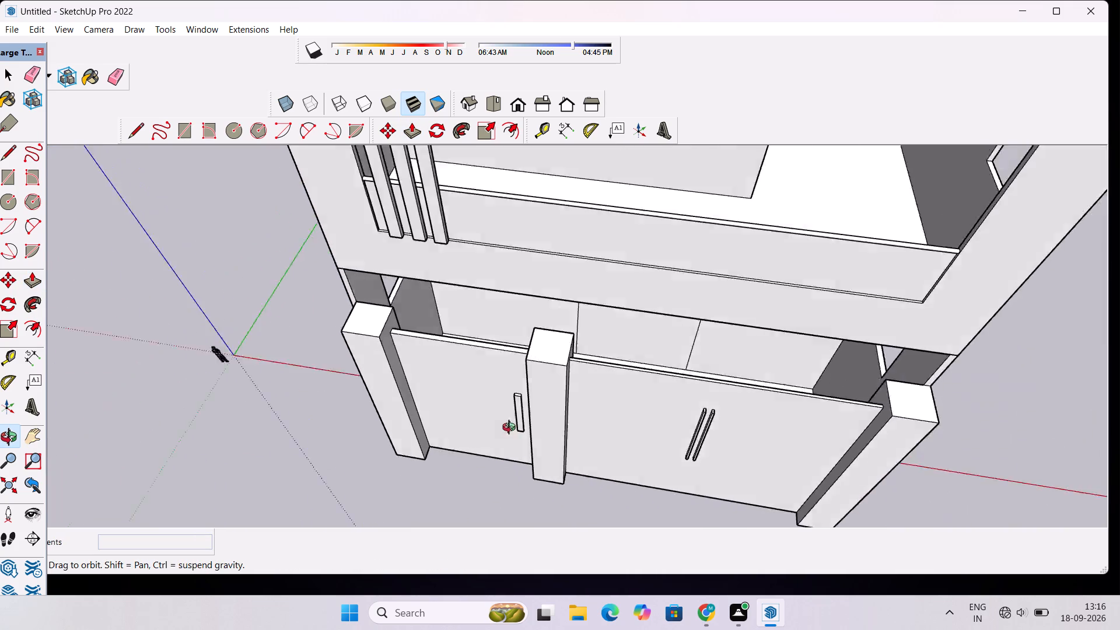
drag(512, 429, 592, 339)
scroll(519, 414, up, 1)
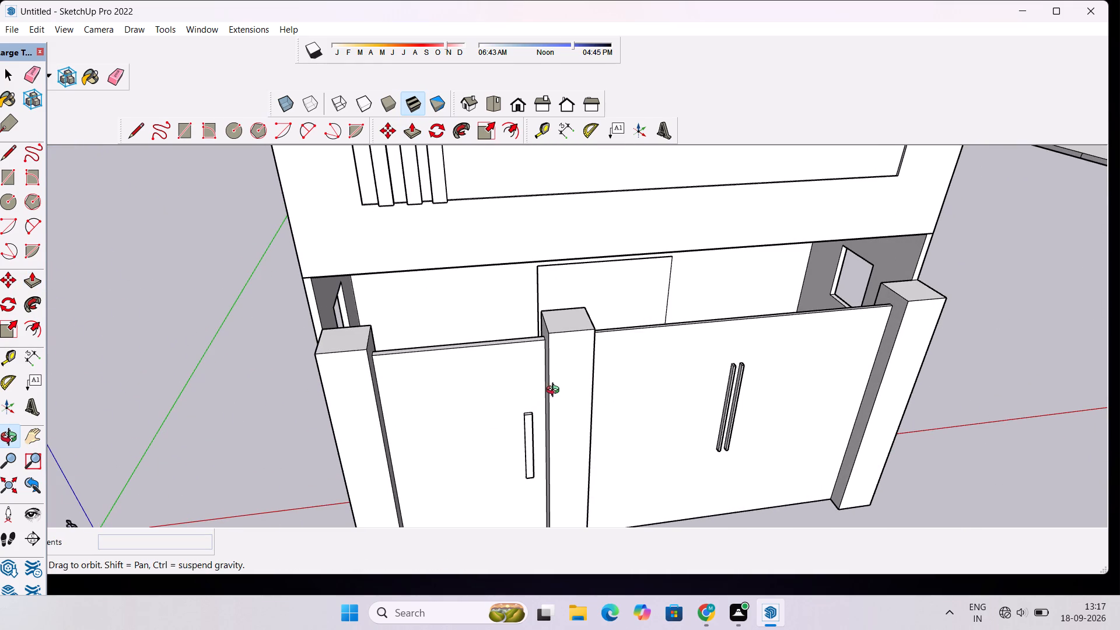
scroll(555, 391, down, 9)
drag(249, 471, 310, 459)
scroll(430, 369, down, 2)
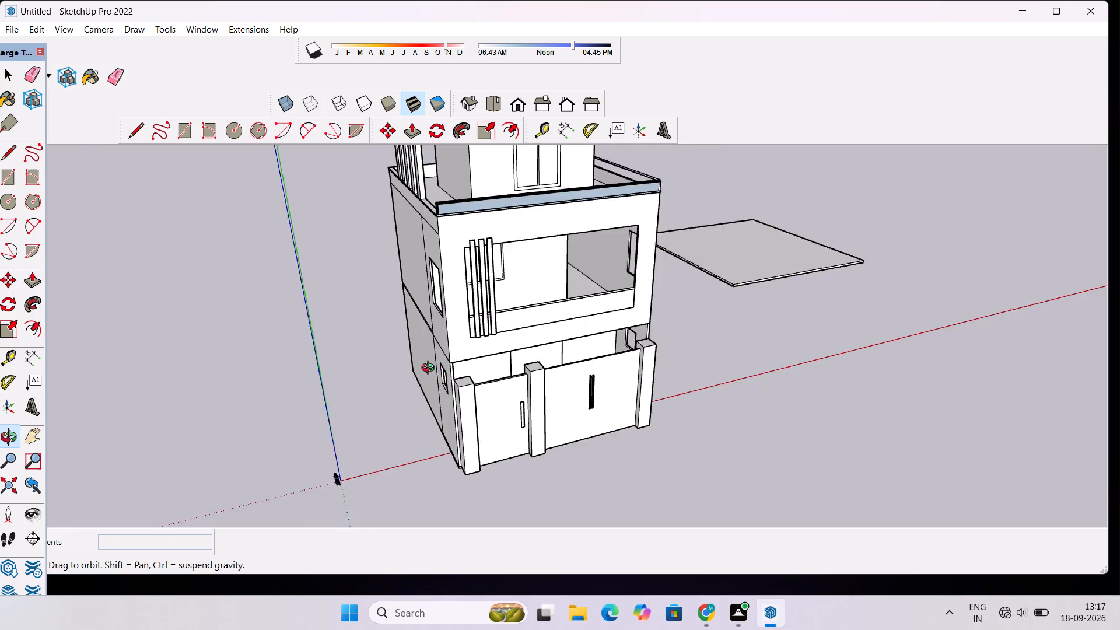
Examine the front roof parapet with its blue-grey railing panel and dark border along its length and at its corners.
scroll(430, 369, down, 2)
shift+drag(463, 352, 448, 463)
scroll(454, 390, up, 10)
drag(393, 362, 528, 377)
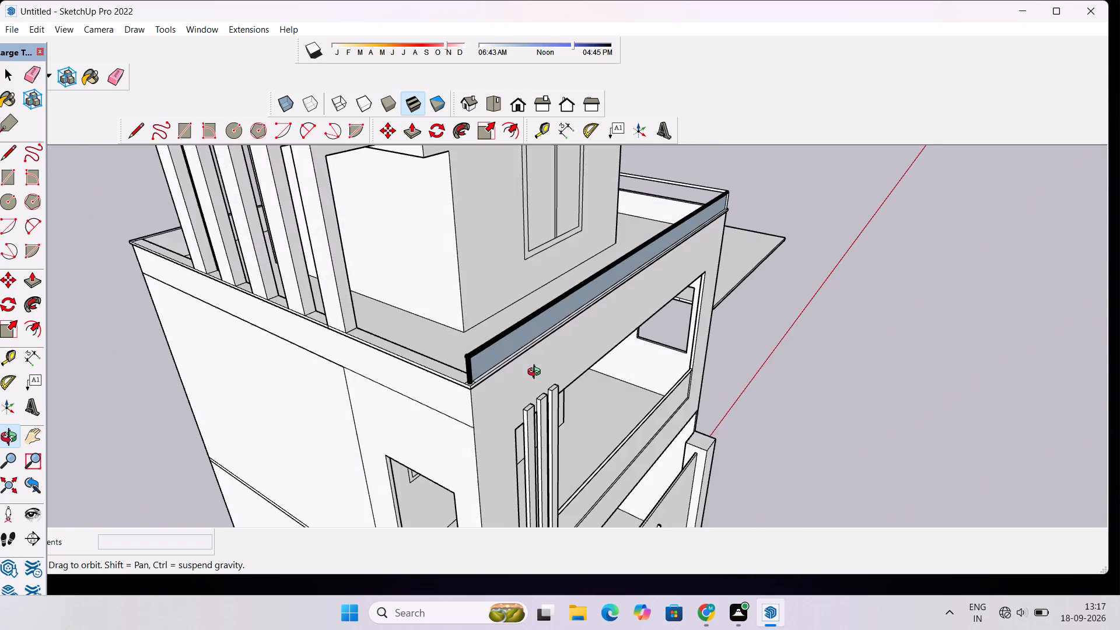
scroll(593, 299, up, 10)
drag(596, 310, 534, 337)
scroll(533, 337, up, 3)
scroll(625, 310, down, 5)
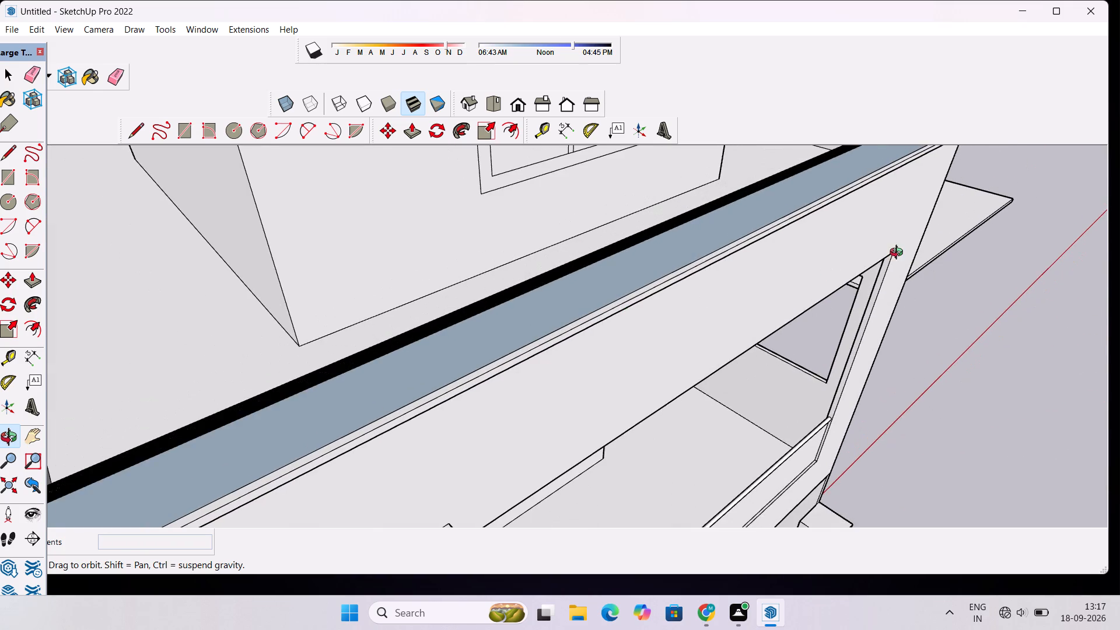
drag(899, 254, 551, 278)
scroll(534, 283, down, 4)
scroll(494, 335, up, 3)
shift+drag(455, 343, 570, 401)
scroll(569, 382, down, 3)
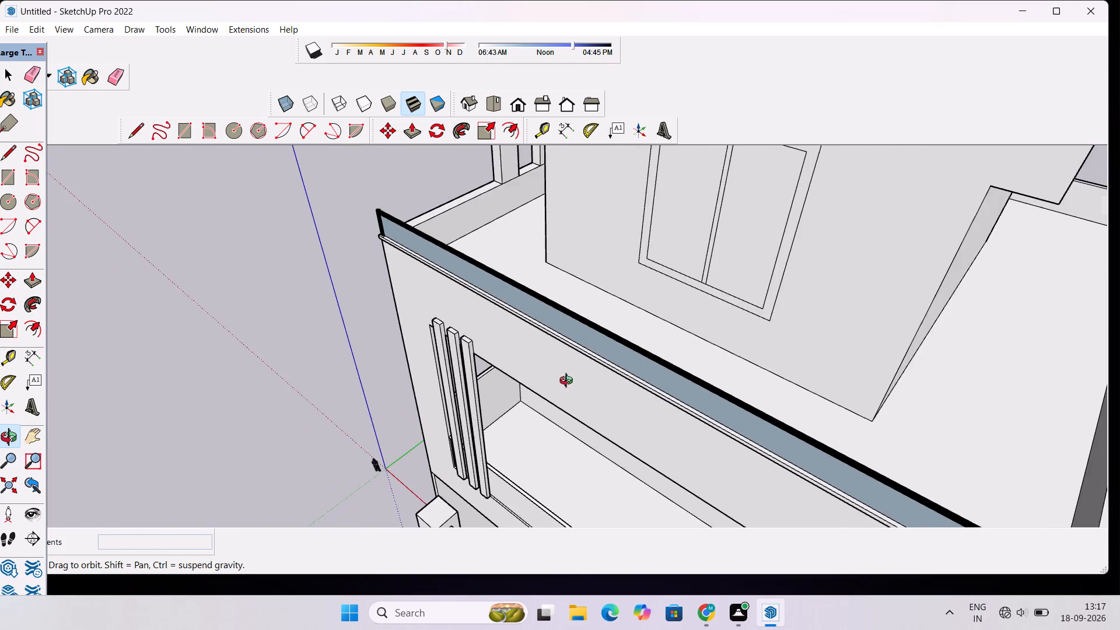
drag(413, 355, 517, 304)
scroll(472, 270, up, 7)
drag(373, 279, 636, 352)
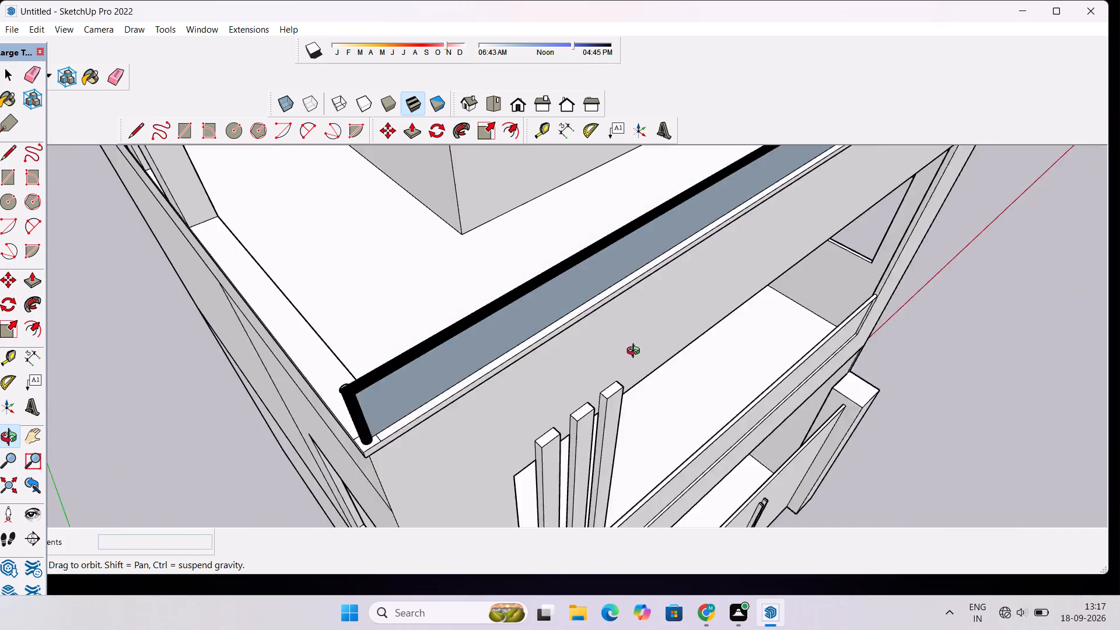
Examine the rooftop room, its slatted pergola and the surrounding parapet from the side and the front.
drag(636, 352, 745, 302)
scroll(566, 357, up, 3)
shift+drag(568, 351, 514, 415)
shift+scroll(508, 415, up, 4)
drag(527, 400, 501, 379)
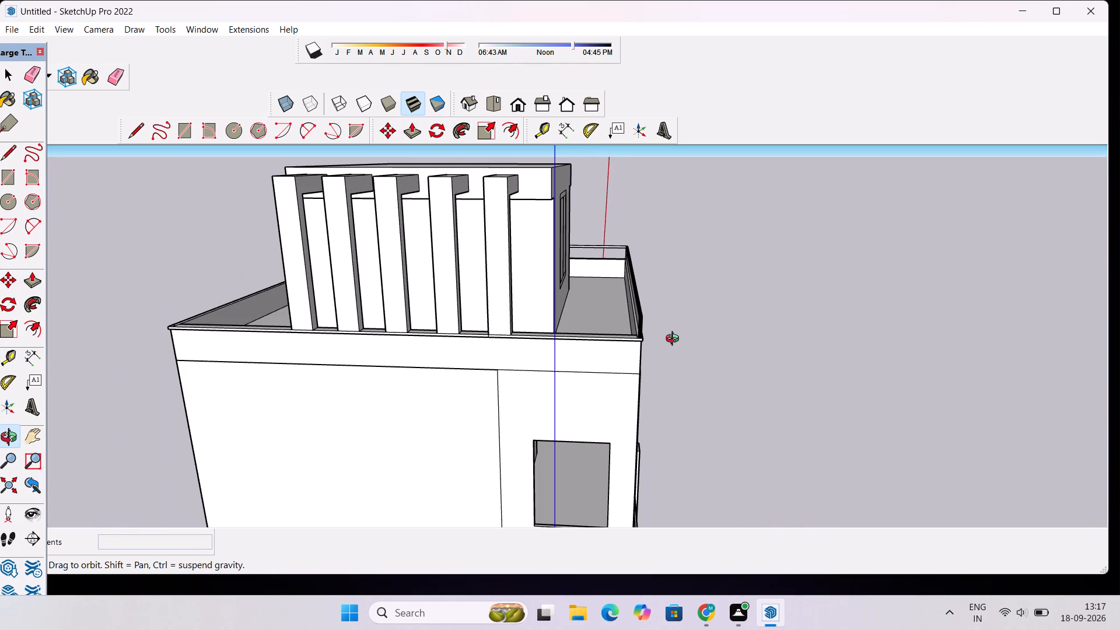
scroll(676, 341, down, 6)
drag(717, 339, 494, 358)
scroll(513, 317, up, 5)
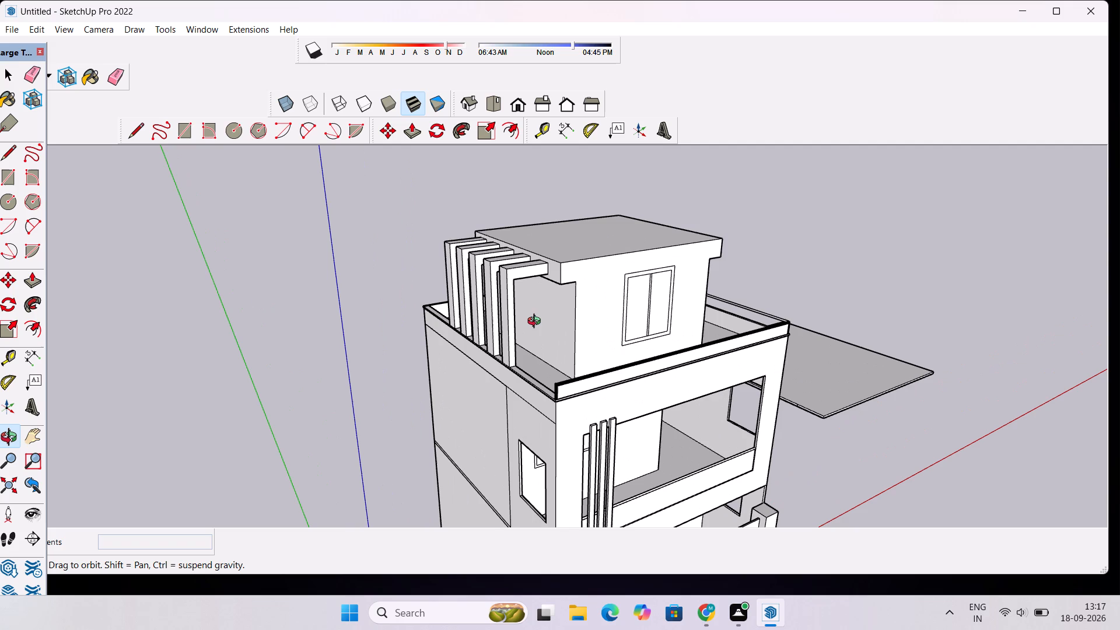
drag(621, 310, 464, 306)
scroll(448, 303, down, 3)
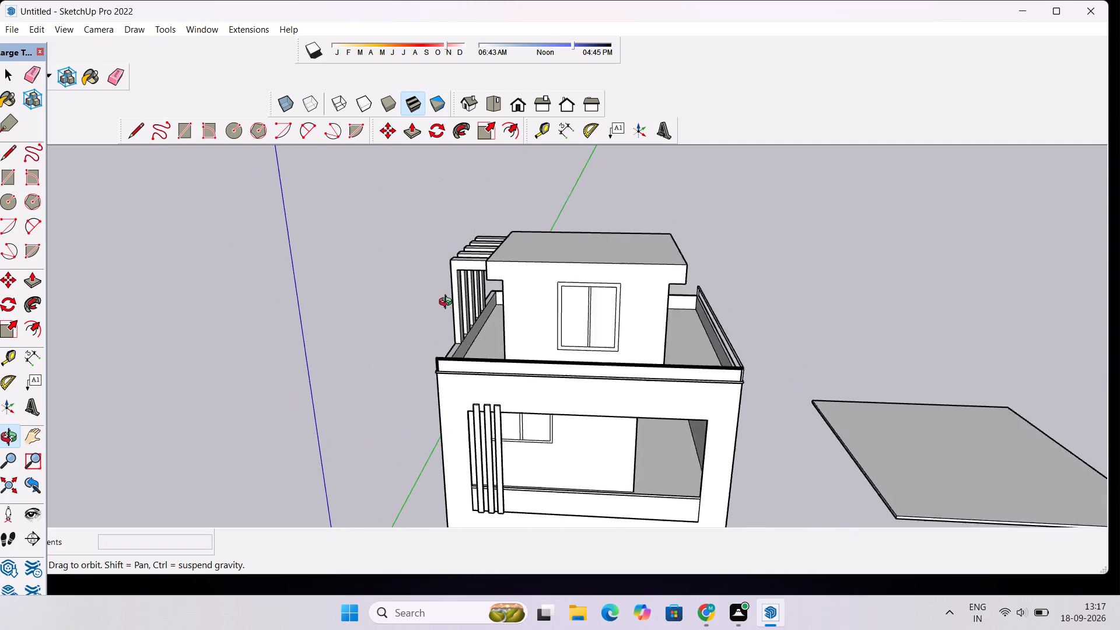
scroll(448, 303, down, 2)
scroll(483, 305, up, 9)
drag(432, 324, 691, 311)
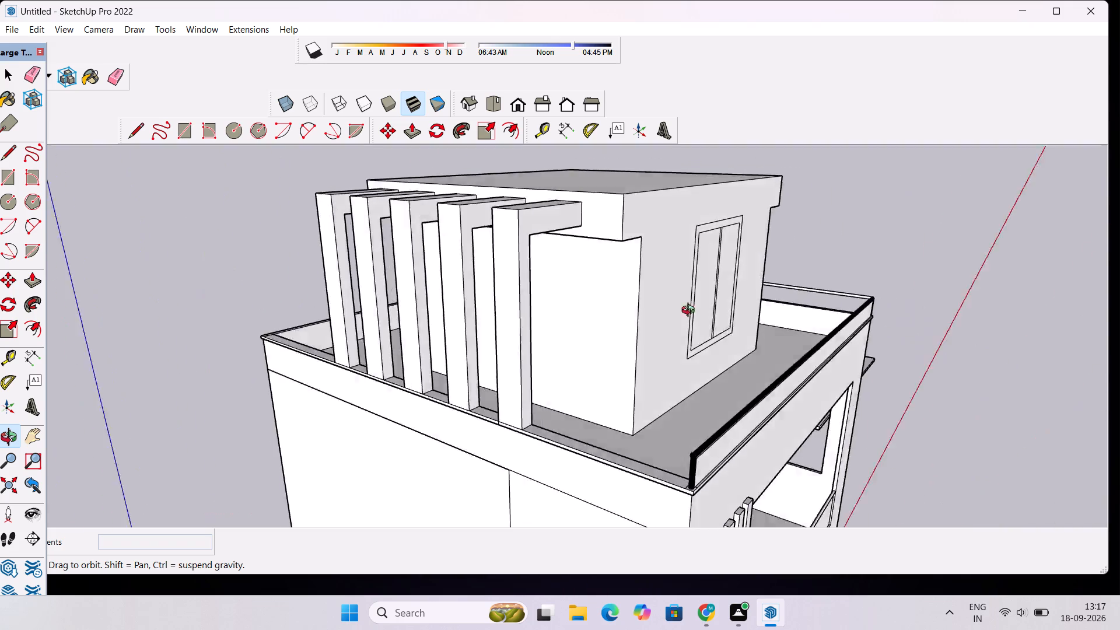
drag(691, 311, 504, 322)
scroll(503, 322, down, 2)
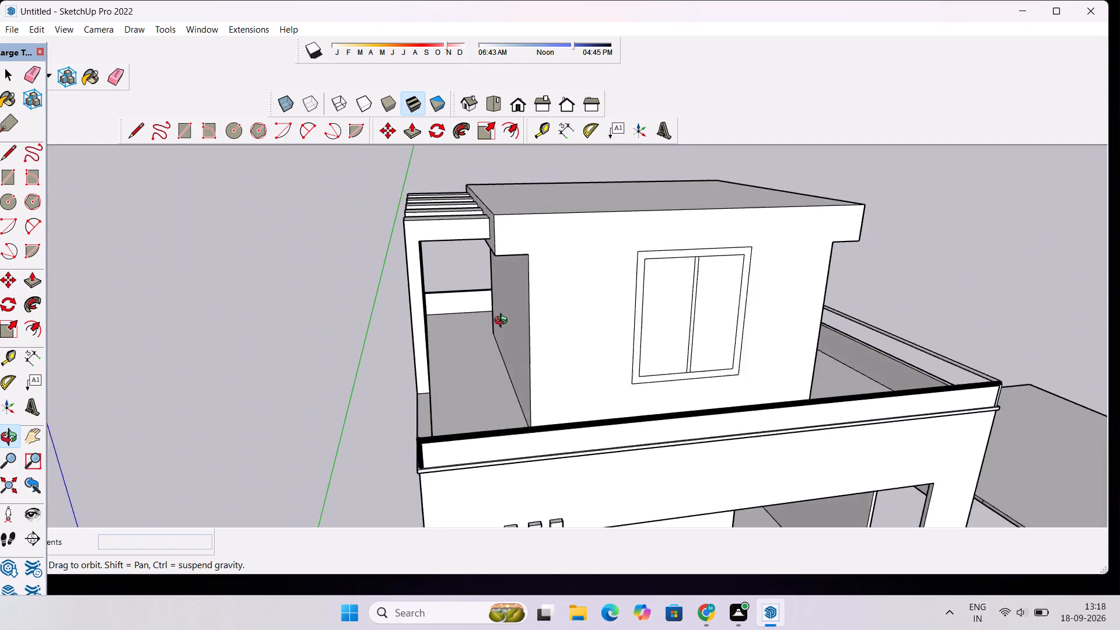
scroll(503, 322, down, 2)
scroll(496, 322, up, 3)
drag(519, 311, 456, 312)
scroll(456, 306, down, 5)
drag(431, 331, 432, 275)
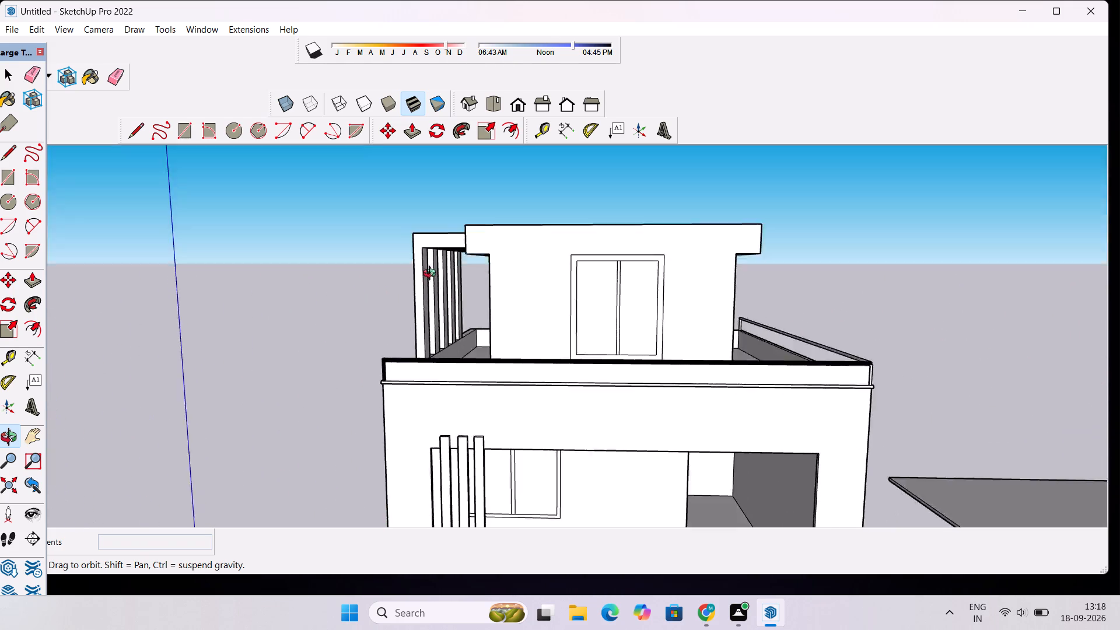
drag(432, 275, 461, 211)
drag(535, 273, 529, 309)
scroll(529, 309, down, 7)
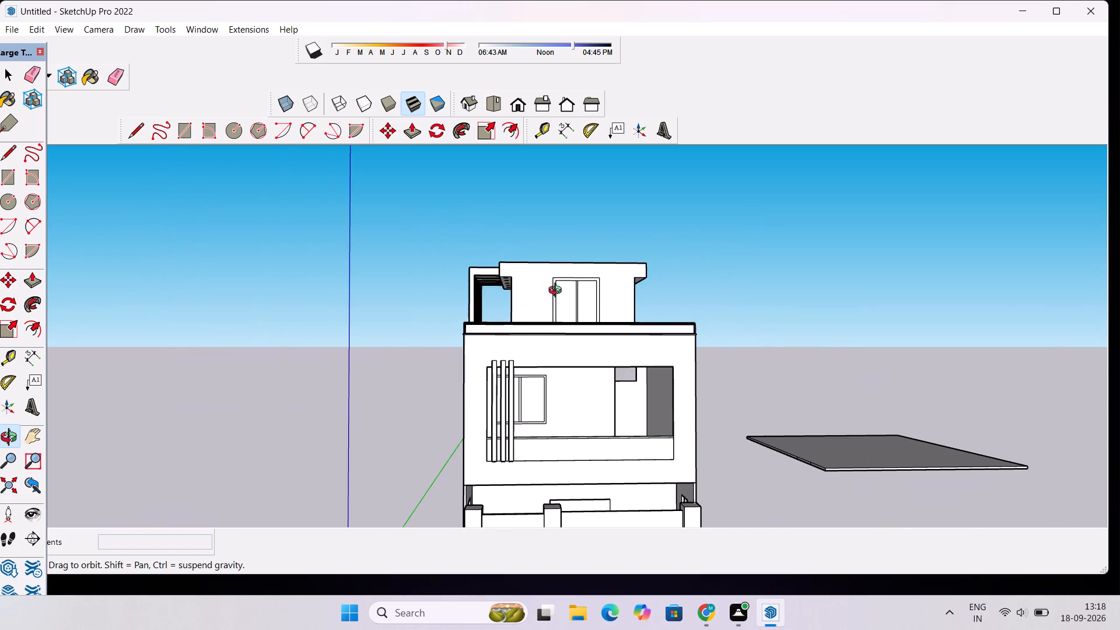
drag(582, 286, 584, 304)
Place a horizontal guide 3" below the top edge of the rooftop room's roof slab on the front, windowed face.
scroll(608, 246, up, 3)
drag(608, 249, 608, 292)
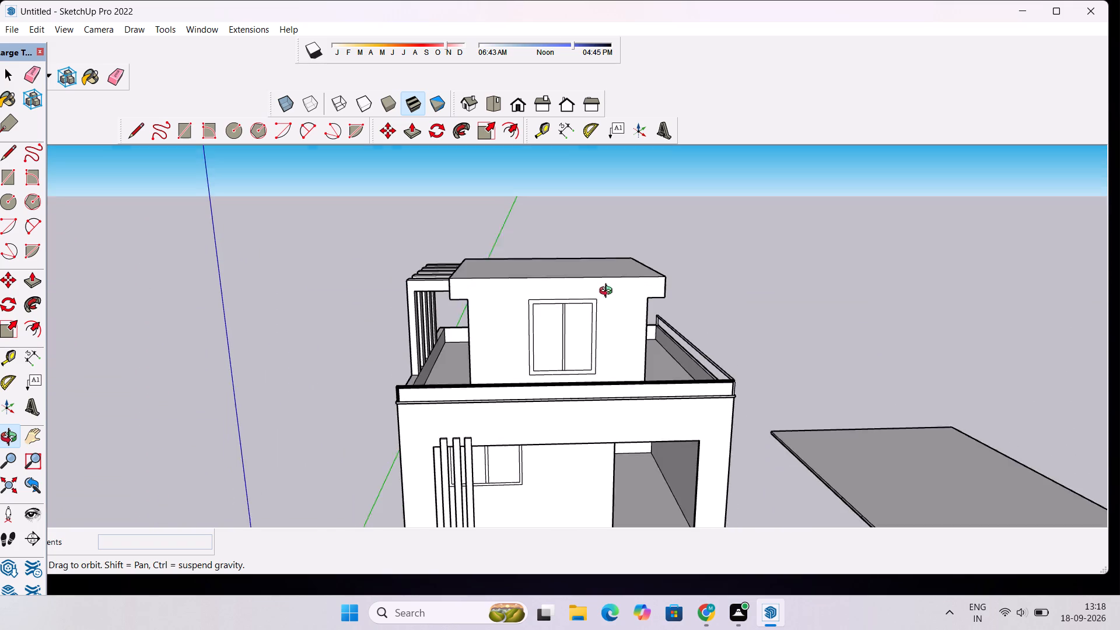
drag(608, 292, 608, 293)
scroll(573, 301, up, 13)
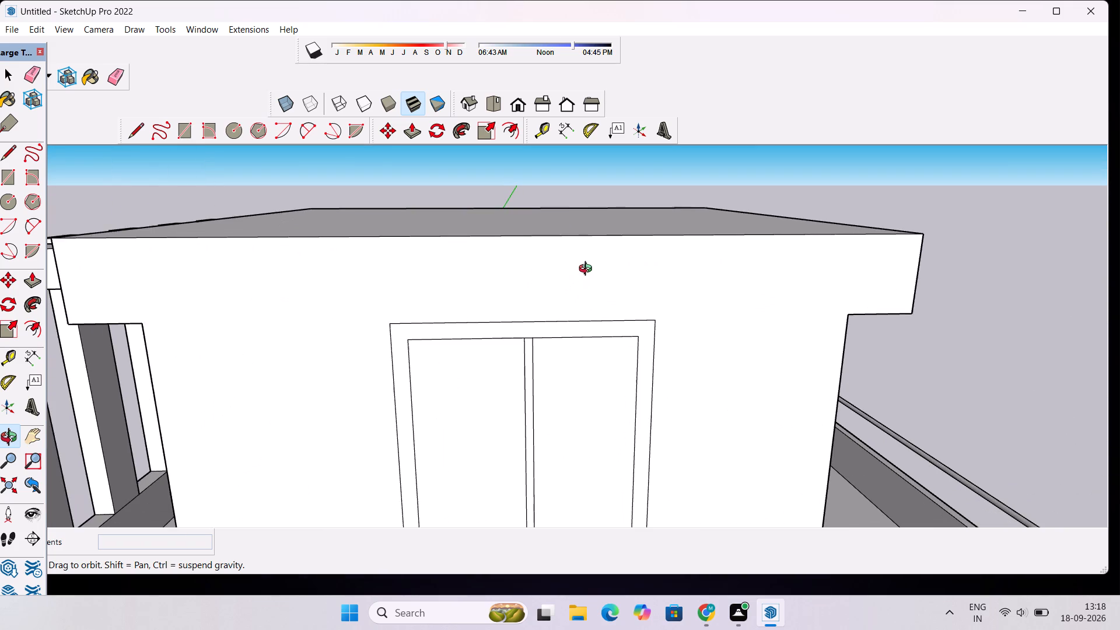
scroll(588, 270, up, 1)
key(t)
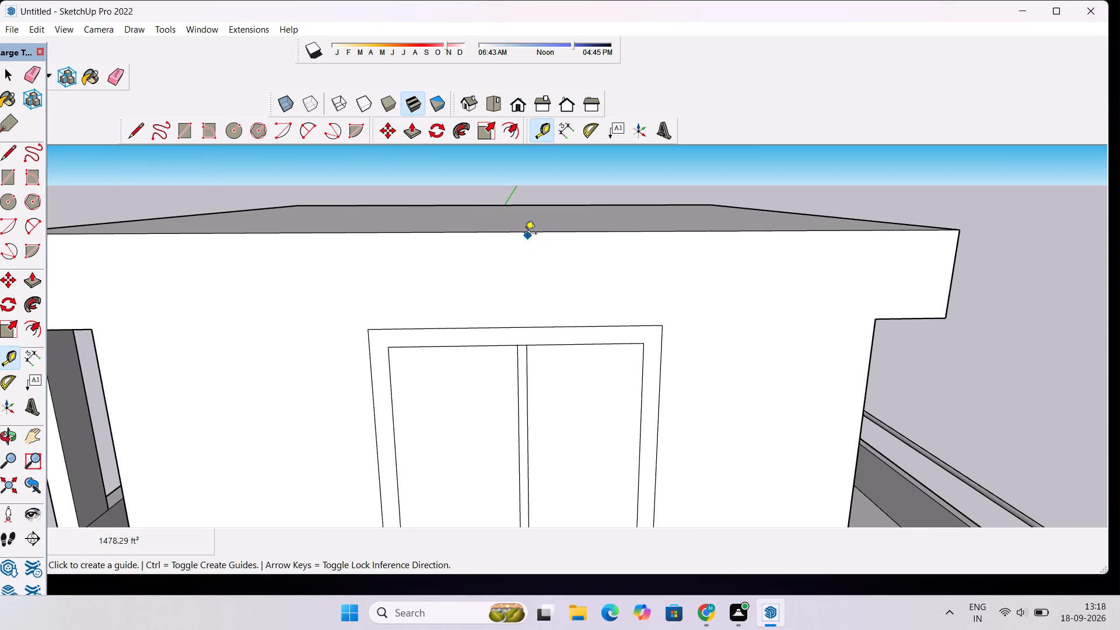
click(512, 234)
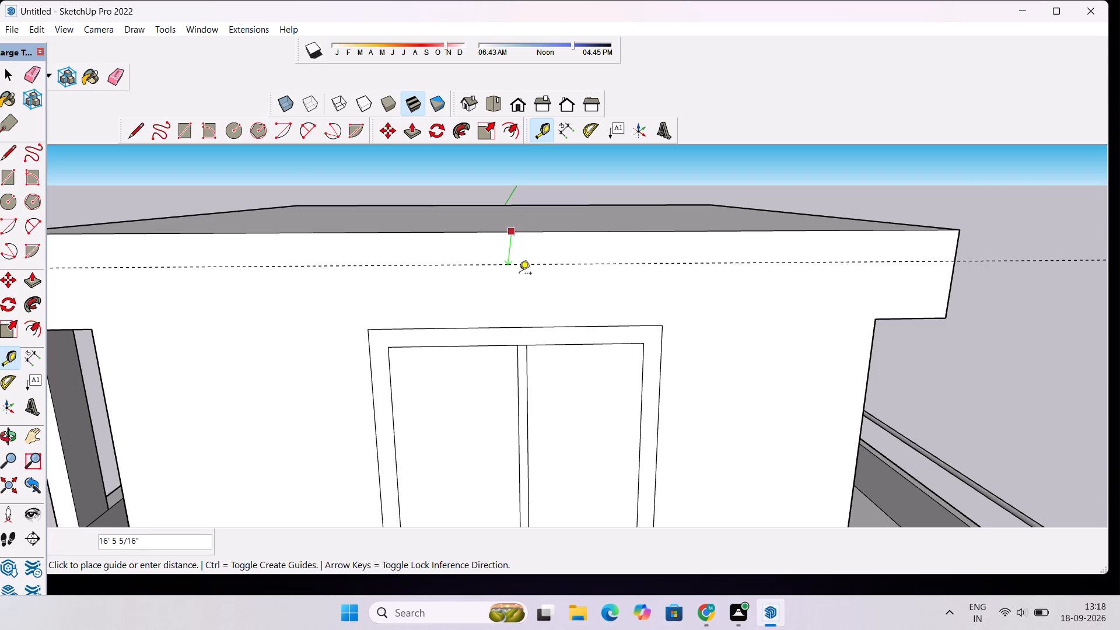
text(3")
key(Return)
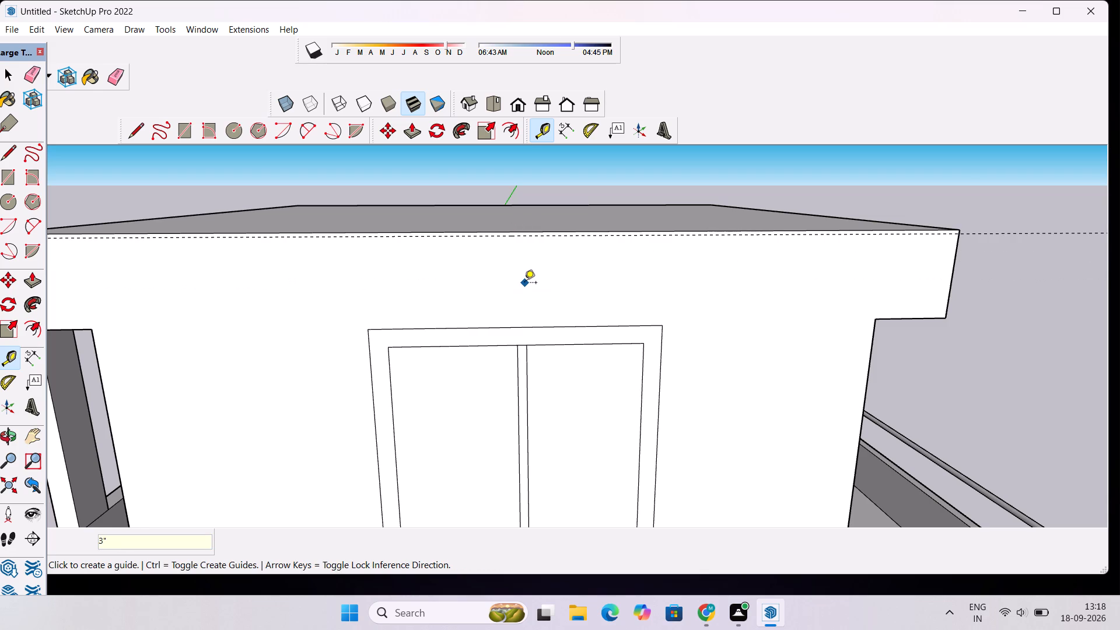
Place a guide 3" below the roof slab's top edge on the side face opposite the pergola.
key(o)
drag(675, 267, 320, 282)
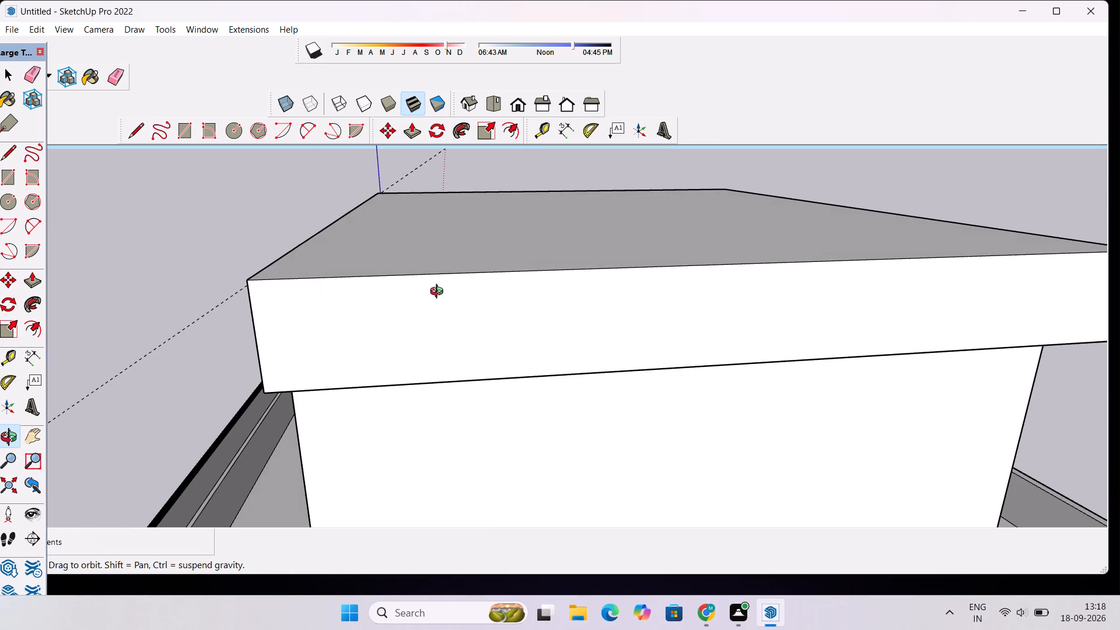
key(t)
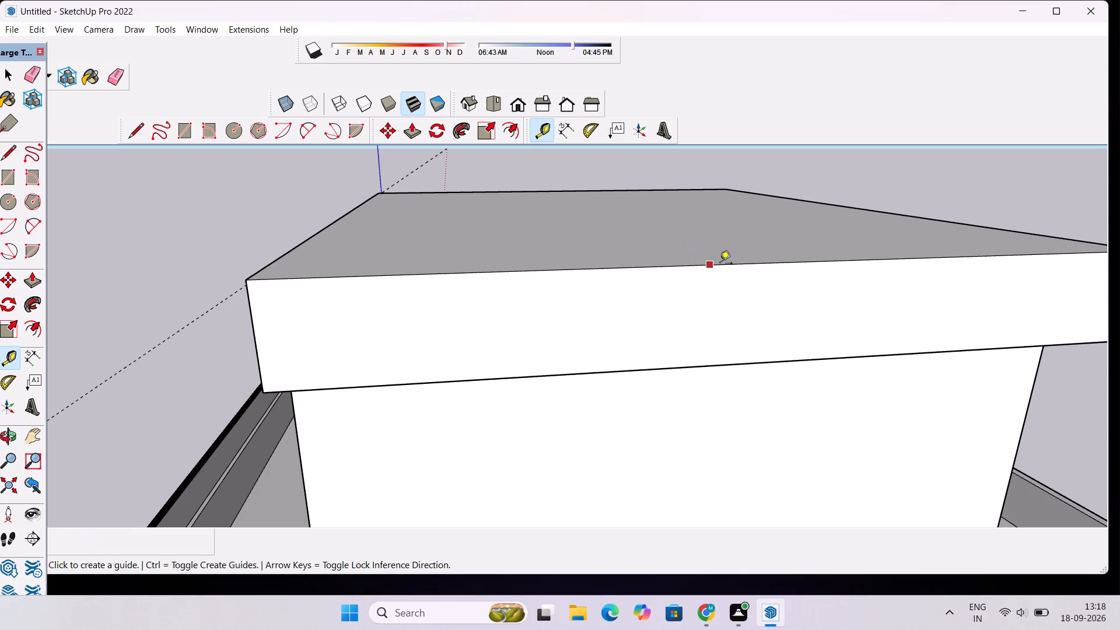
click(725, 263)
text(3")
key(Return)
Place a guide 3" below the roof slab's top edge on the rear face of the rooftop room.
key(o)
scroll(677, 329, down, 5)
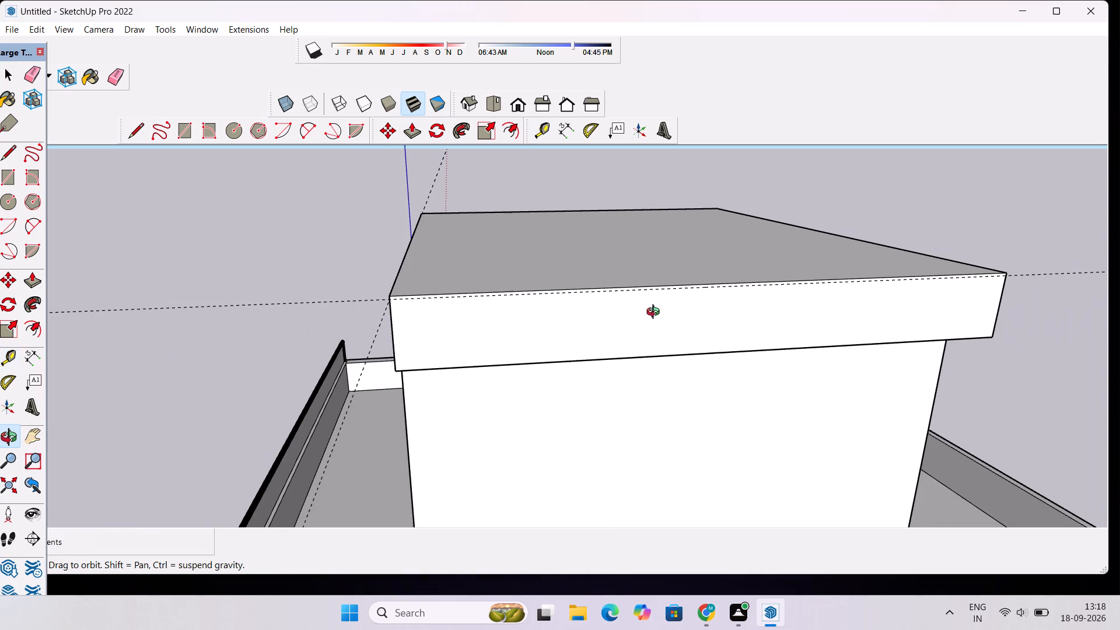
drag(966, 298, 779, 309)
scroll(779, 309, down, 2)
drag(821, 321, 707, 335)
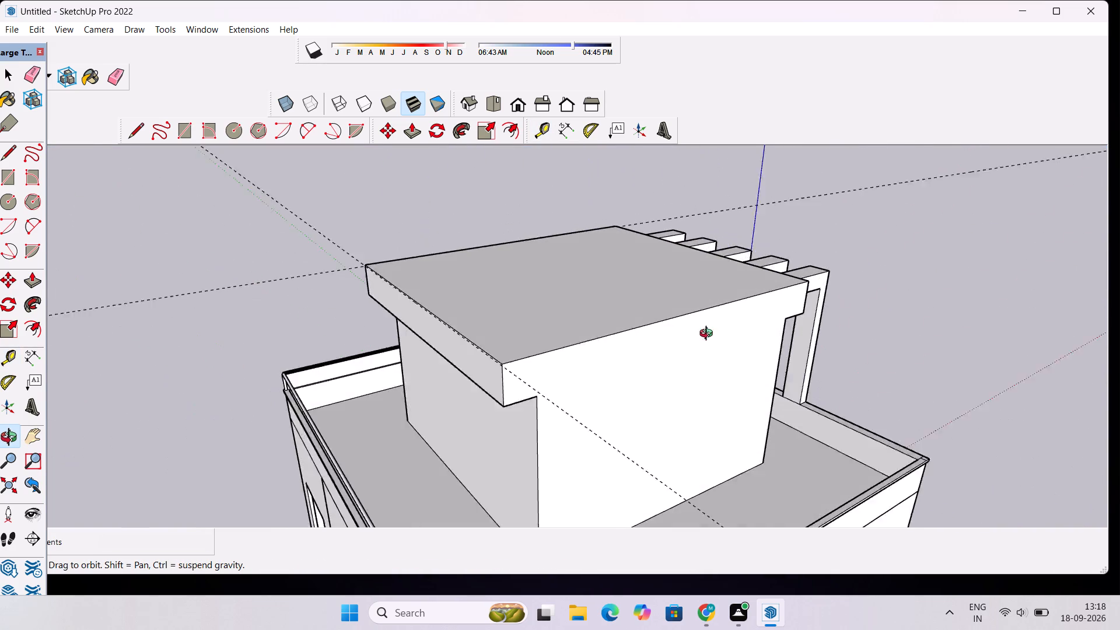
scroll(638, 330, up, 5)
drag(686, 366, 662, 356)
scroll(654, 347, up, 2)
shift+drag(634, 344, 657, 384)
scroll(657, 384, up, 1)
drag(658, 384, 638, 378)
scroll(626, 368, down, 3)
shift+drag(586, 359, 639, 366)
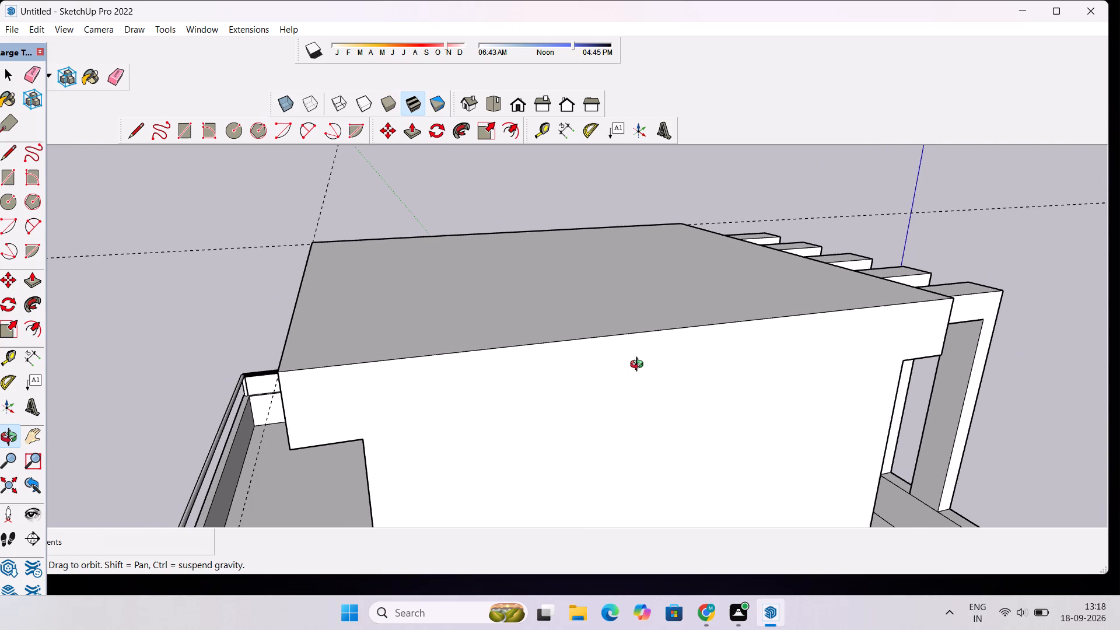
scroll(640, 366, up, 2)
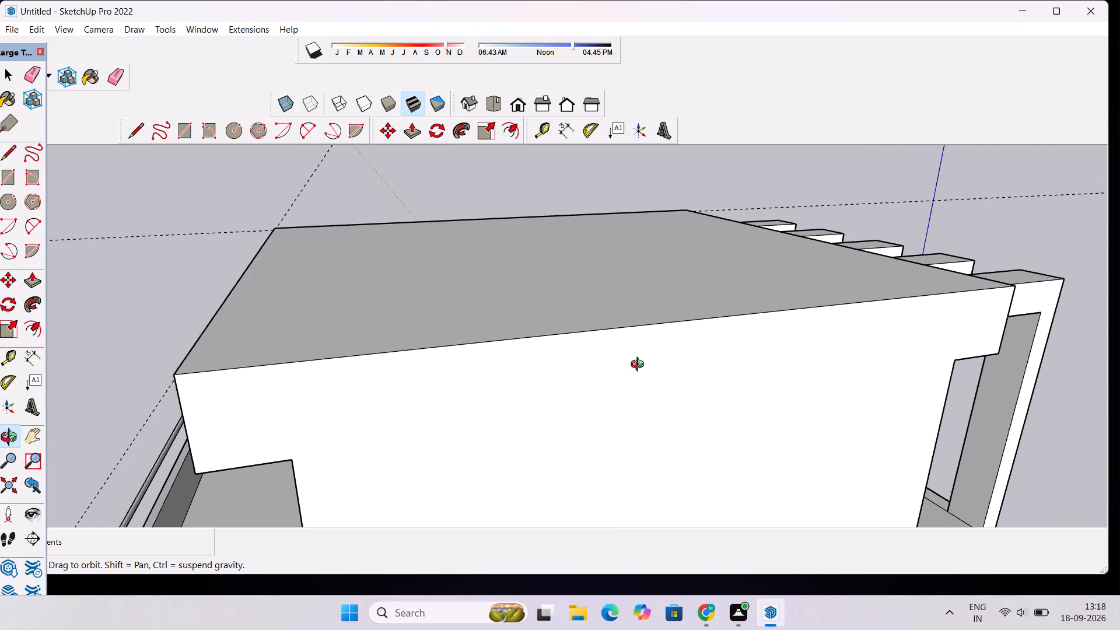
key(t)
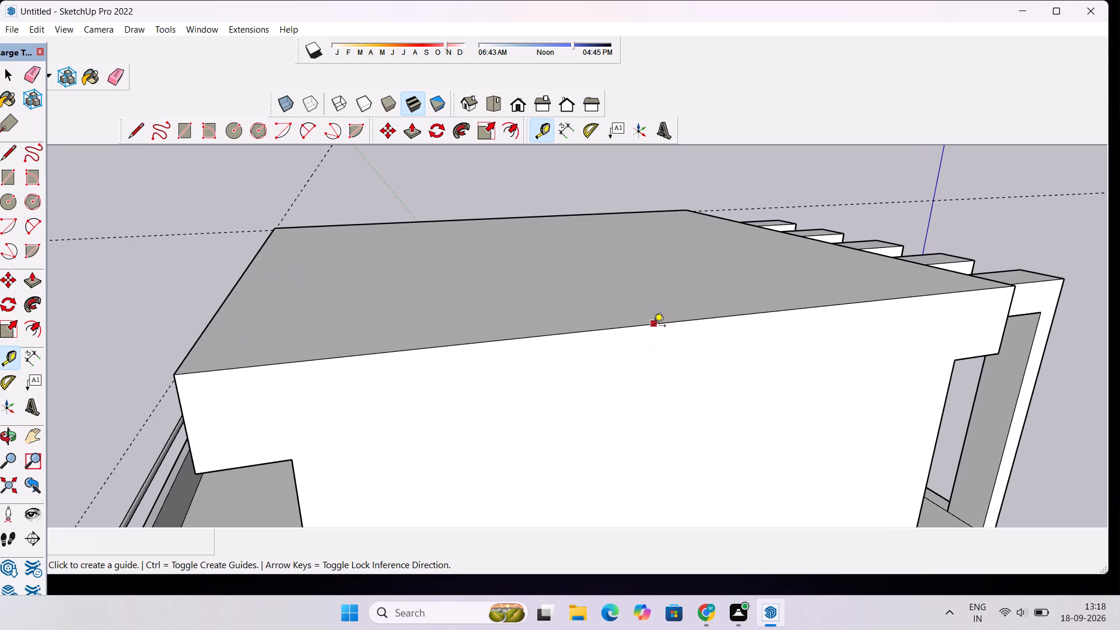
click(652, 327)
text(3")
key(Return)
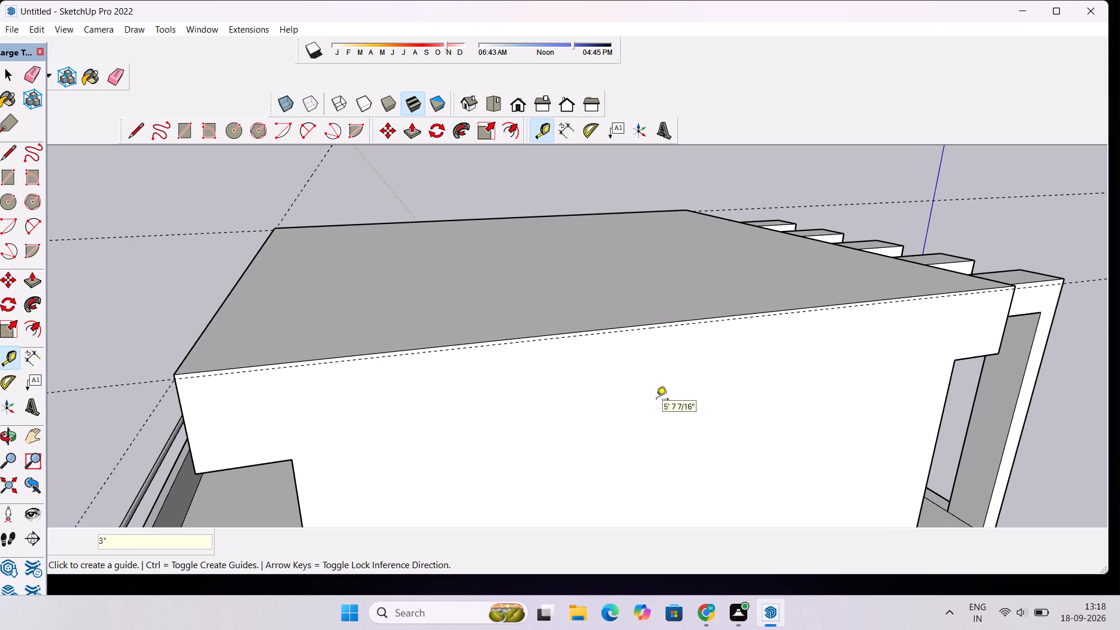
Draw a 61' 6" line along the guide across the roof slab's rear face, from the pergola-side corner to the opposite corner.
key(l)
scroll(1020, 293, up, 6)
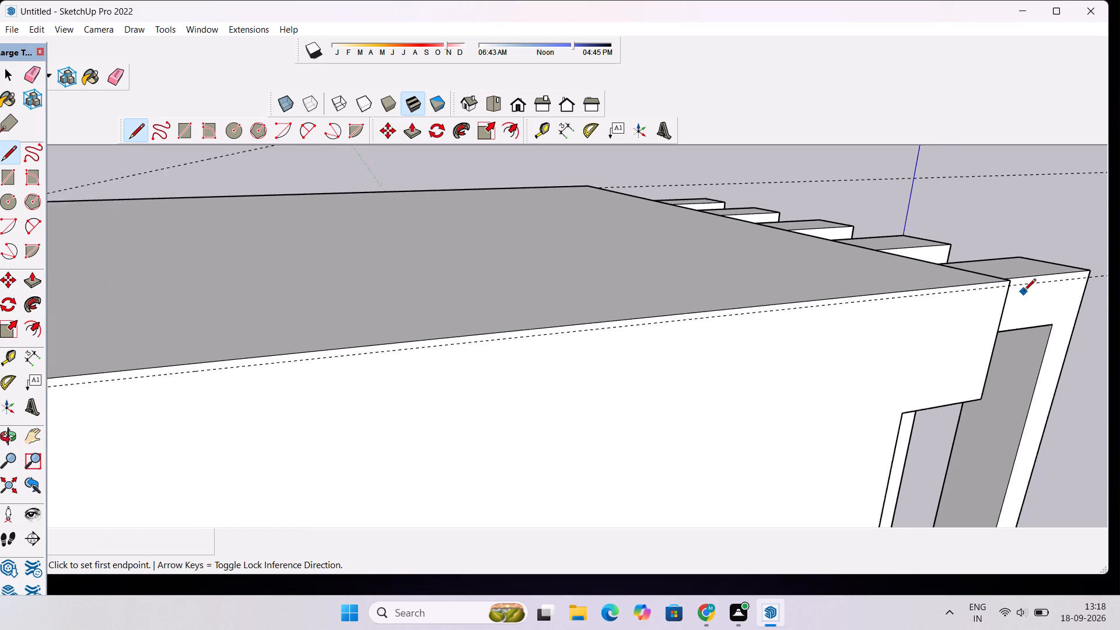
scroll(1024, 292, up, 6)
click(995, 282)
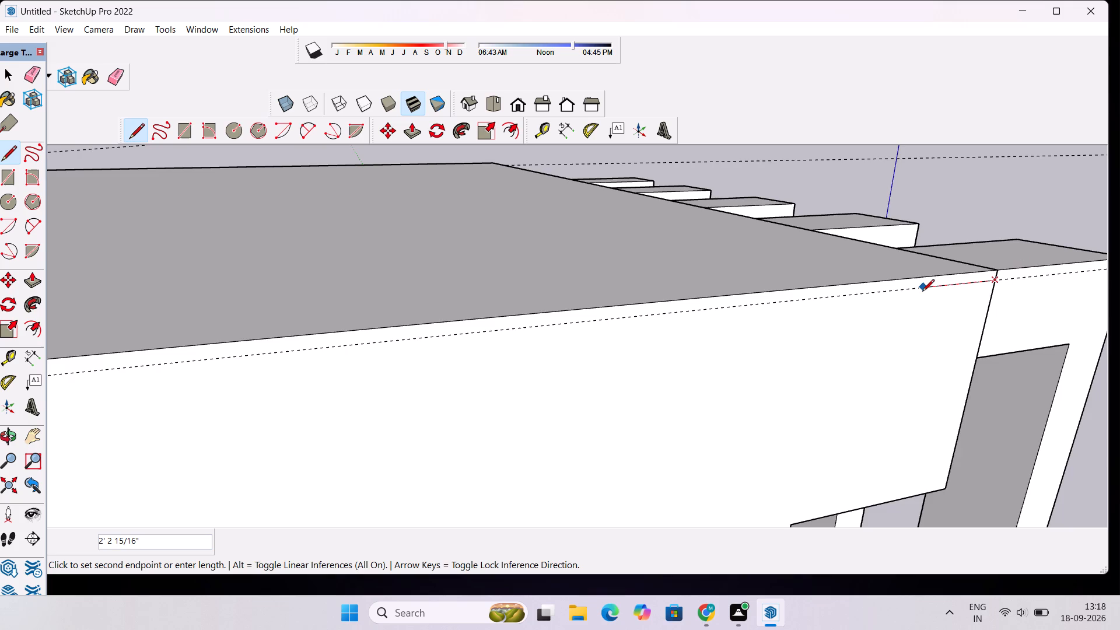
scroll(958, 295, down, 20)
scroll(958, 295, down, 3)
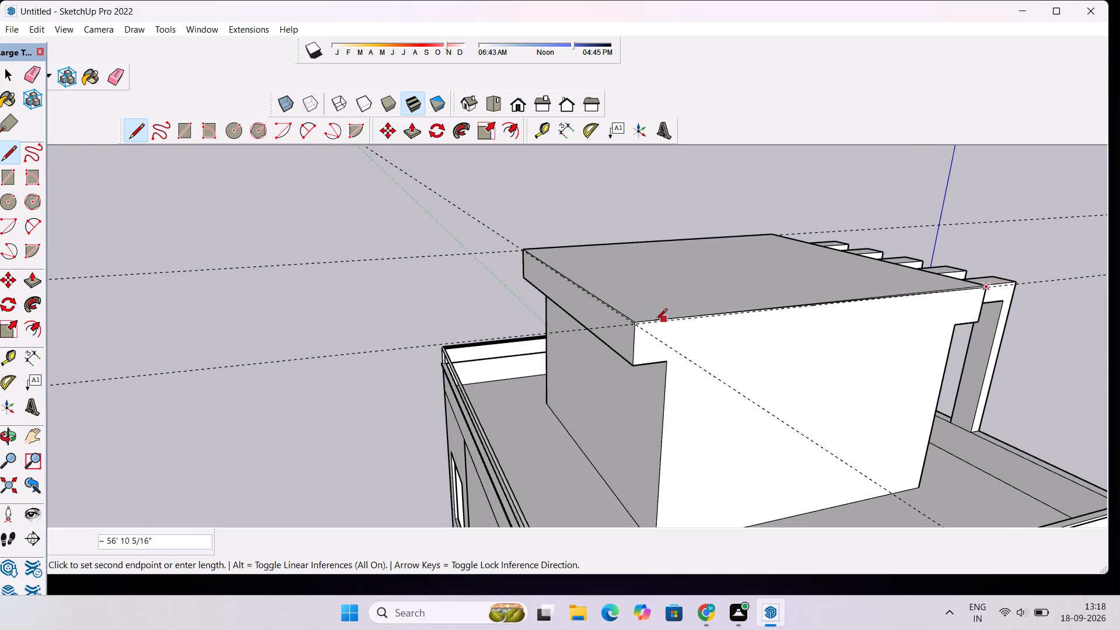
scroll(655, 321, up, 15)
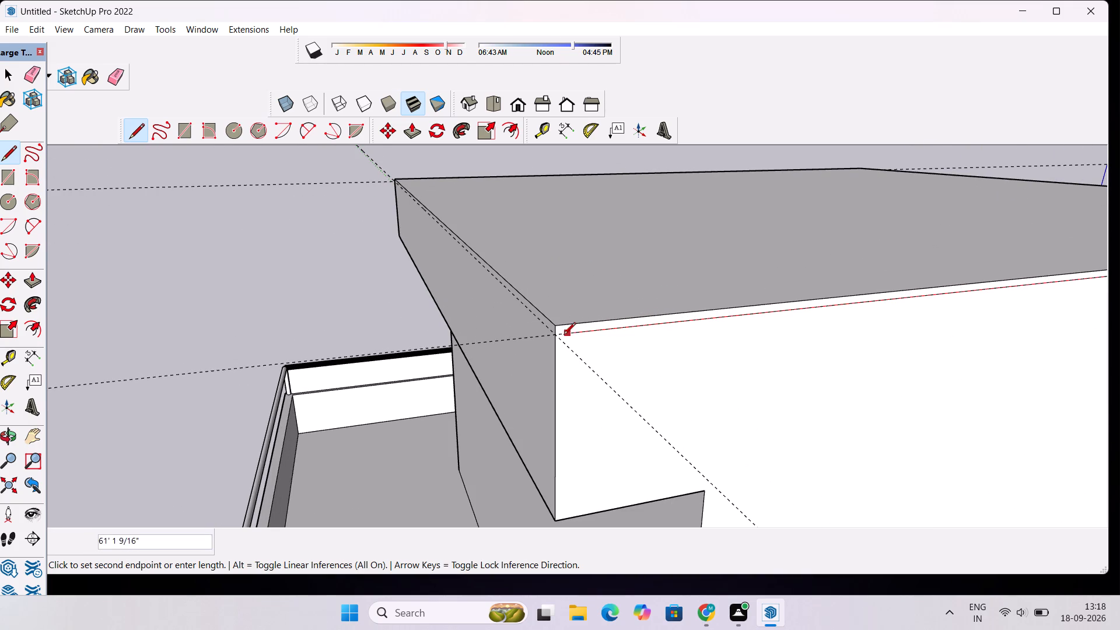
click(555, 338)
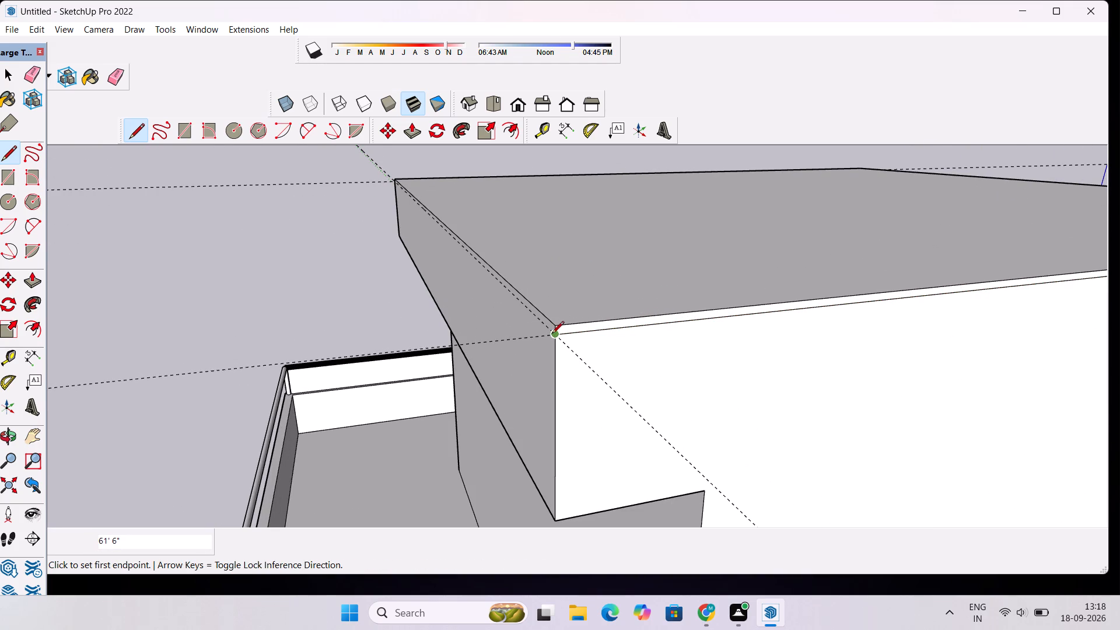
Draw a 53' 6" line along the guide across the roof slab's side face, from the rear corner to the front corner.
click(554, 335)
scroll(514, 305, up, 2)
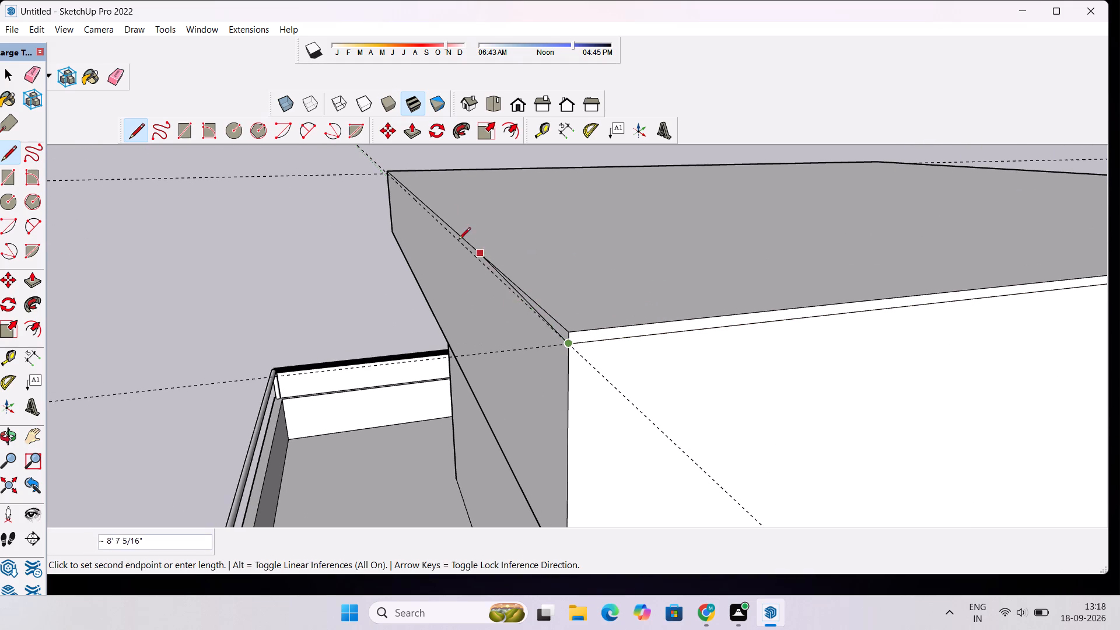
scroll(374, 161, up, 10)
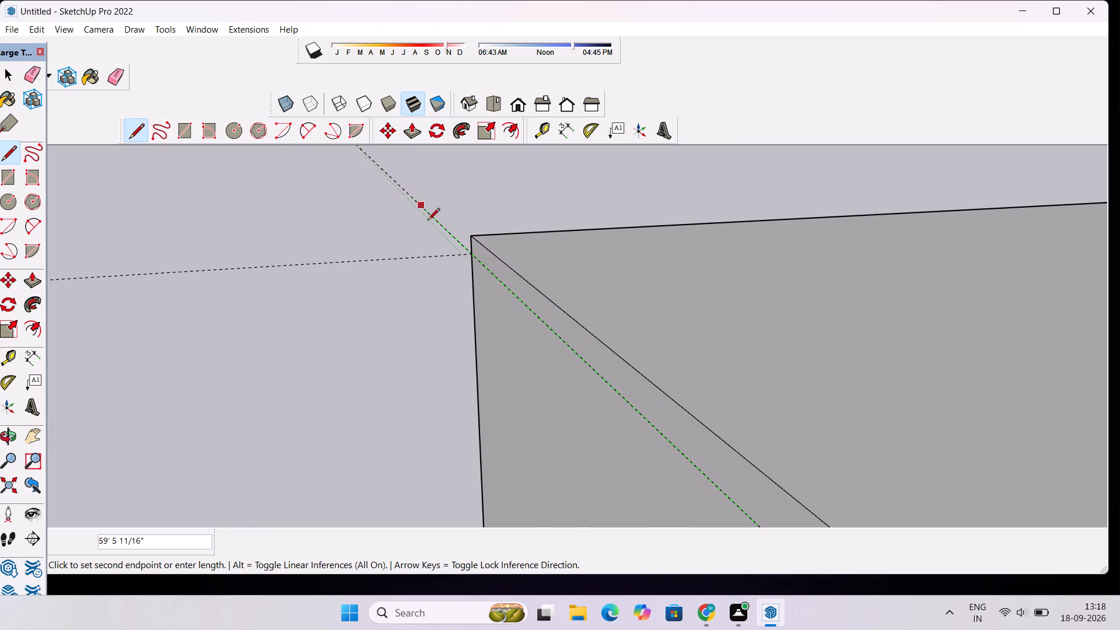
click(467, 255)
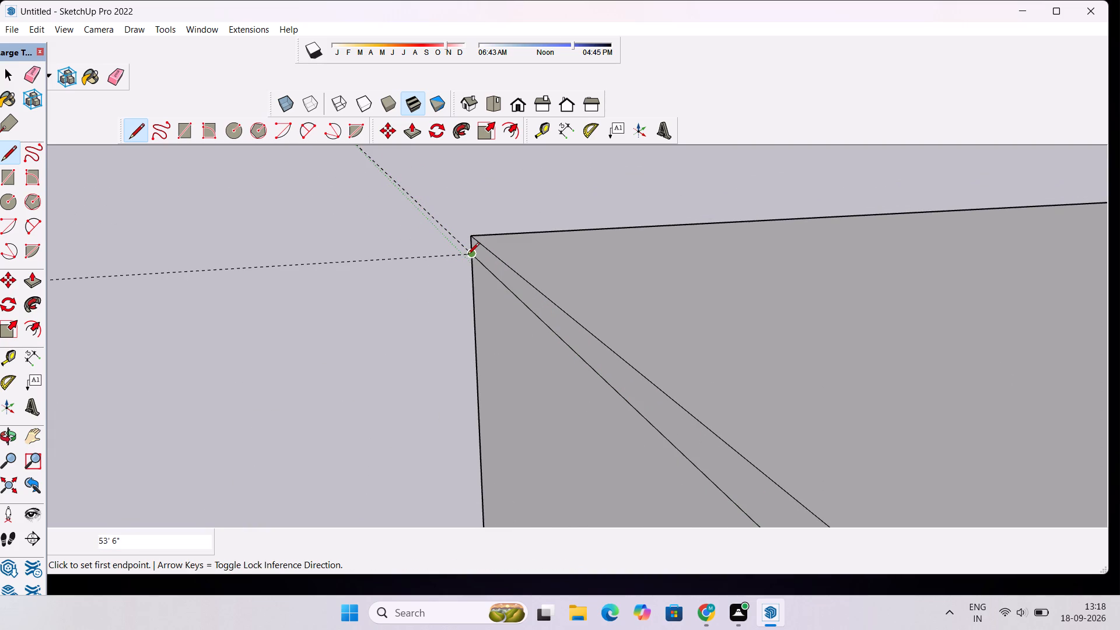
Draw a 61' 6" line along the guide across the roof slab's front face, from the corner opposite the pergola to the pergola-side corner.
key(o)
drag(421, 270, 828, 278)
scroll(533, 283, down, 4)
drag(450, 289, 615, 286)
scroll(615, 286, down, 4)
shift+drag(508, 269, 679, 303)
scroll(678, 303, down, 5)
drag(535, 303, 572, 307)
shift+scroll(572, 307, down, 2)
shift+drag(596, 316, 638, 332)
key(l)
scroll(858, 340, up, 11)
click(867, 313)
scroll(764, 307, down, 4)
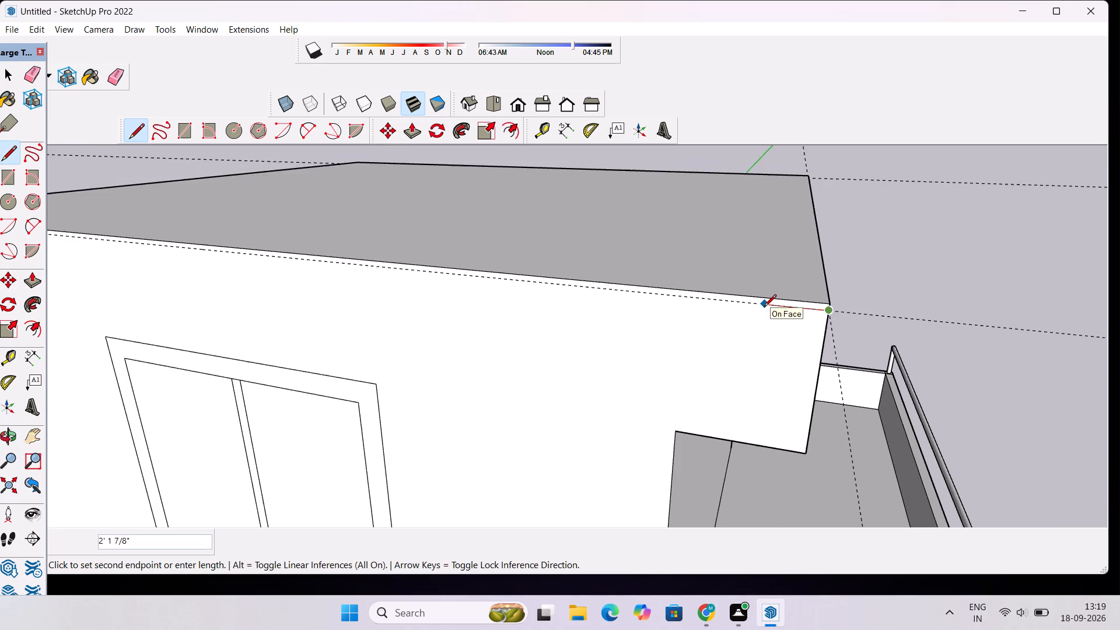
scroll(764, 307, down, 14)
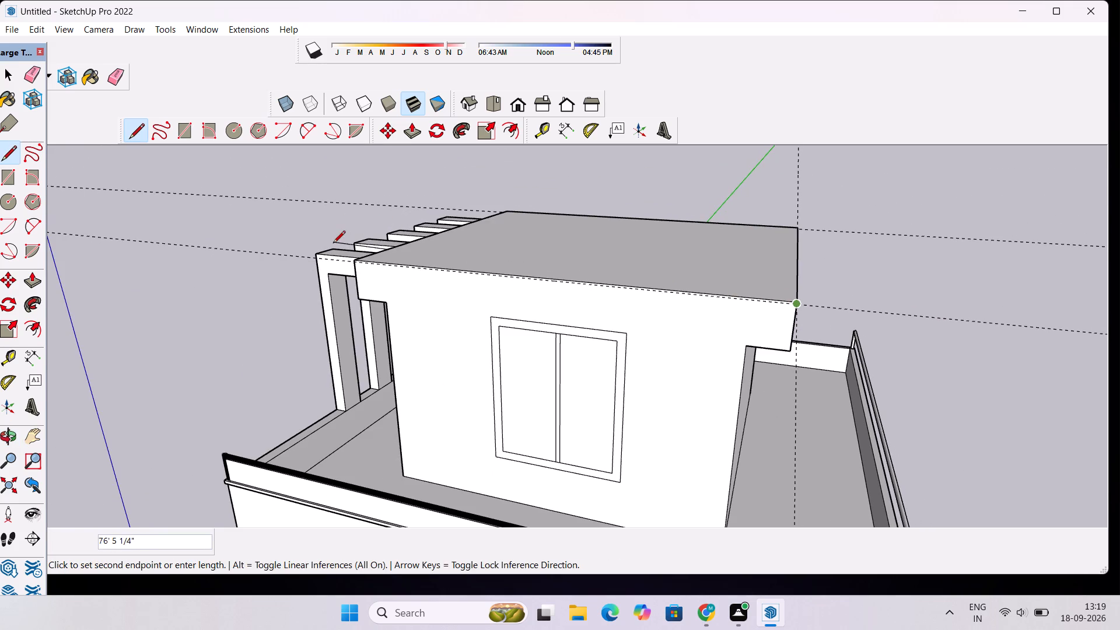
scroll(330, 256, up, 7)
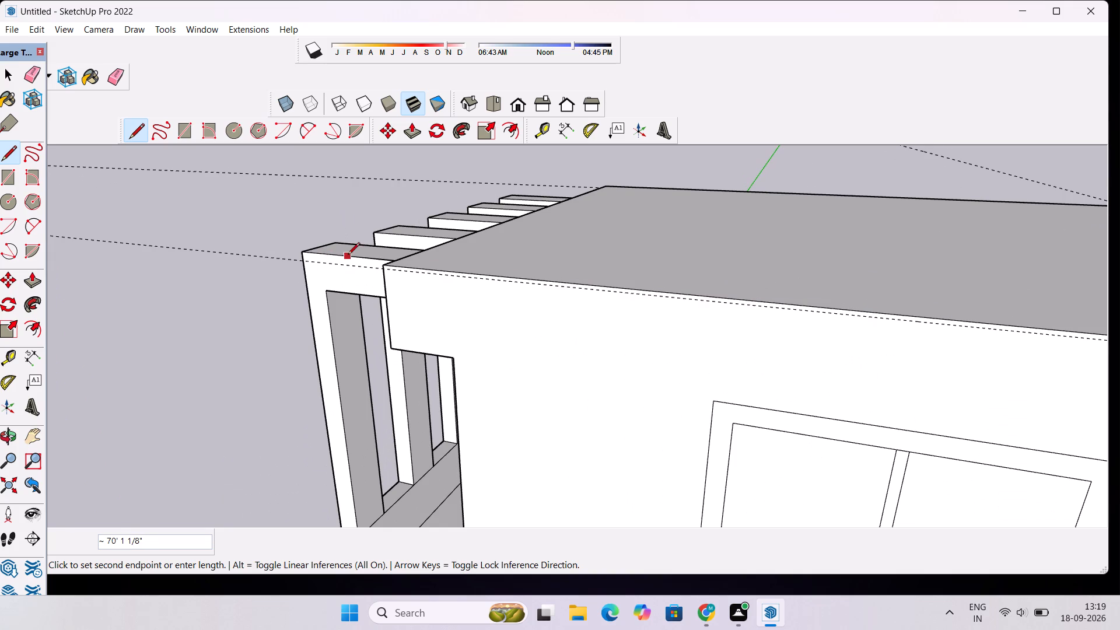
scroll(348, 256, up, 2)
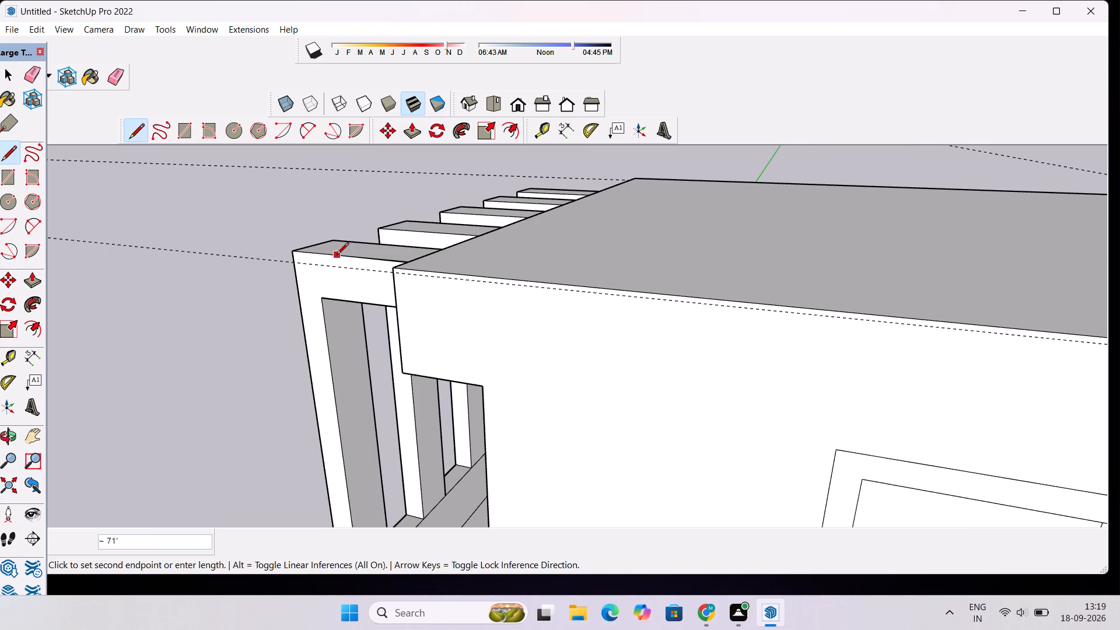
scroll(339, 276, down, 2)
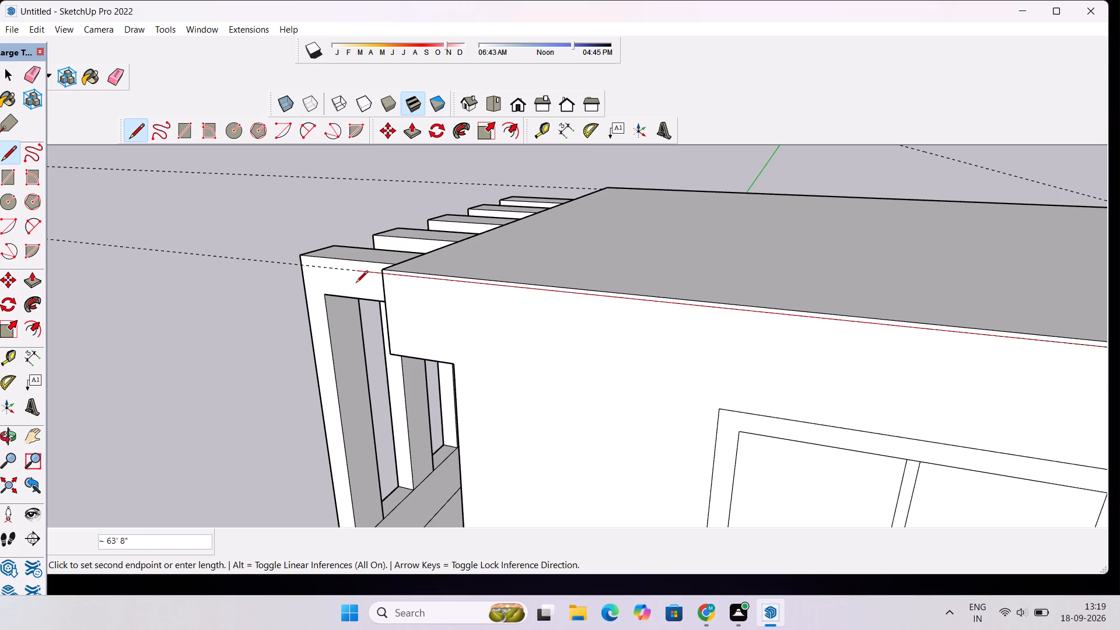
scroll(365, 277, up, 4)
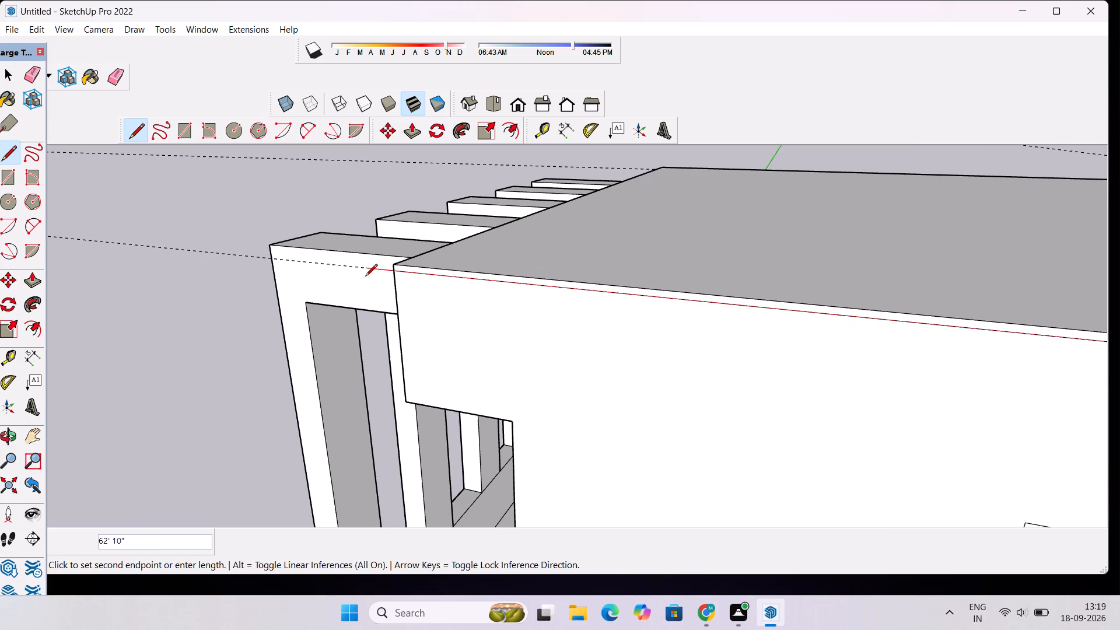
scroll(385, 274, up, 2)
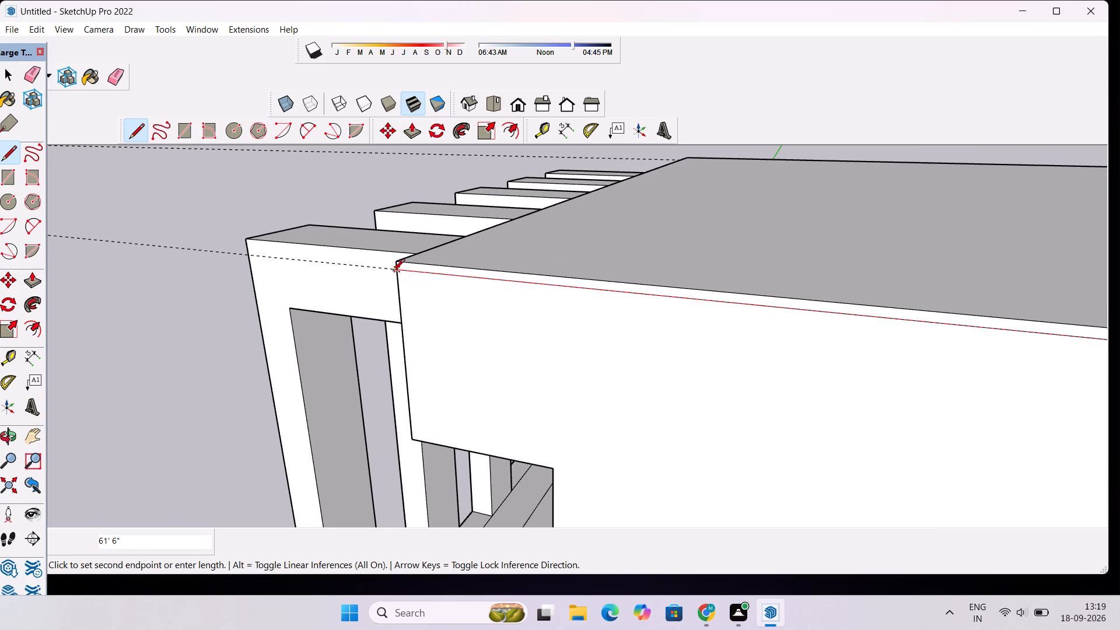
scroll(393, 272, up, 2)
click(395, 271)
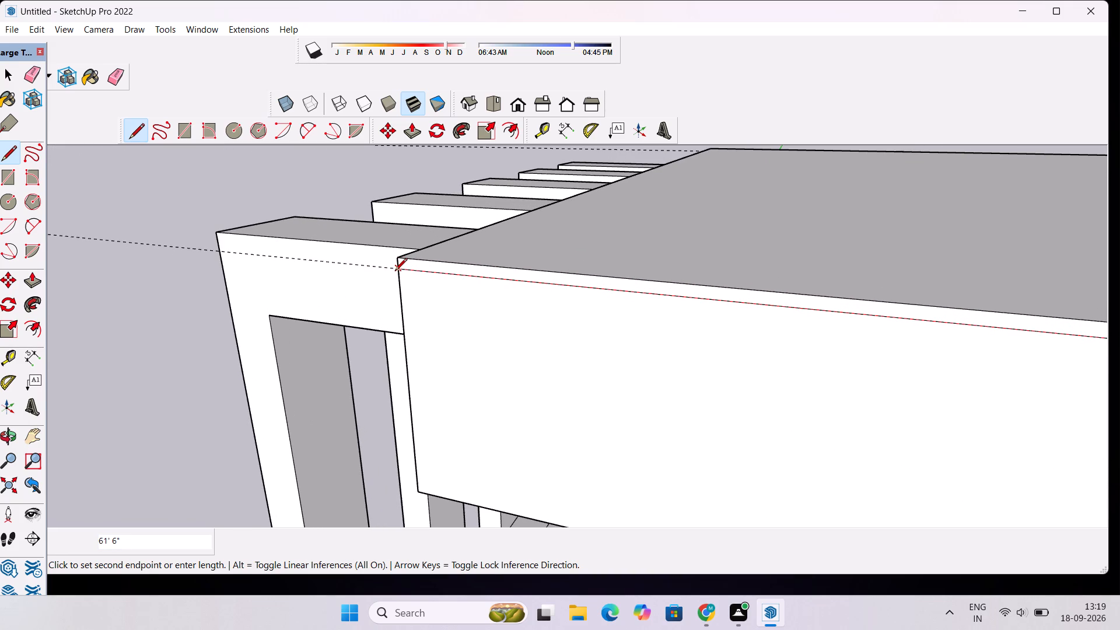
key(space)
Erase all the guides around the rooftop room's roof slab.
key(o)
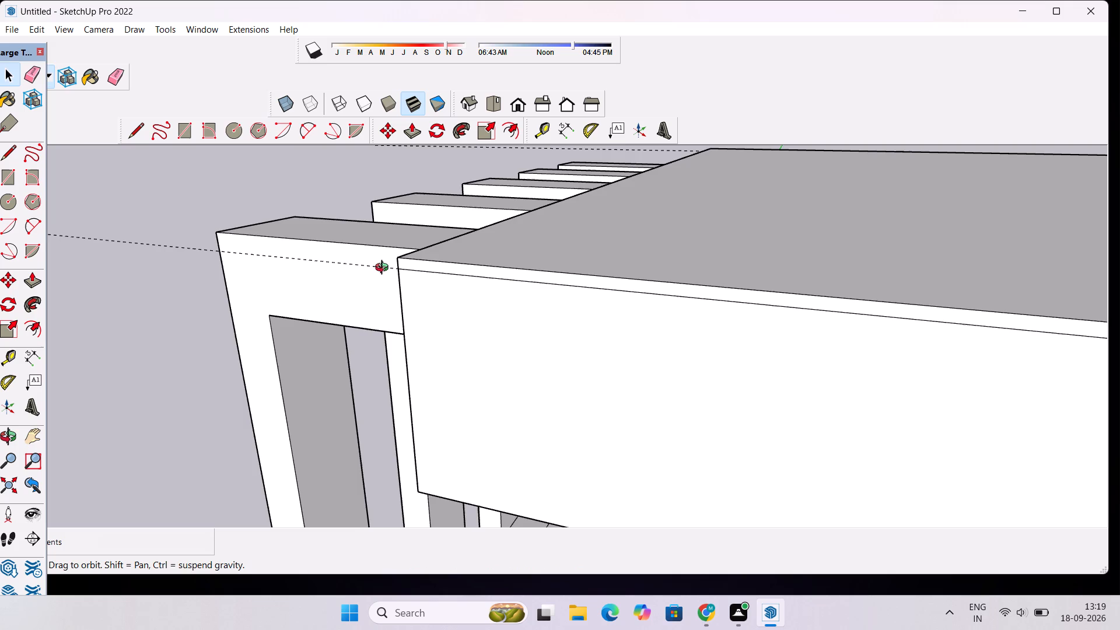
scroll(384, 269, down, 3)
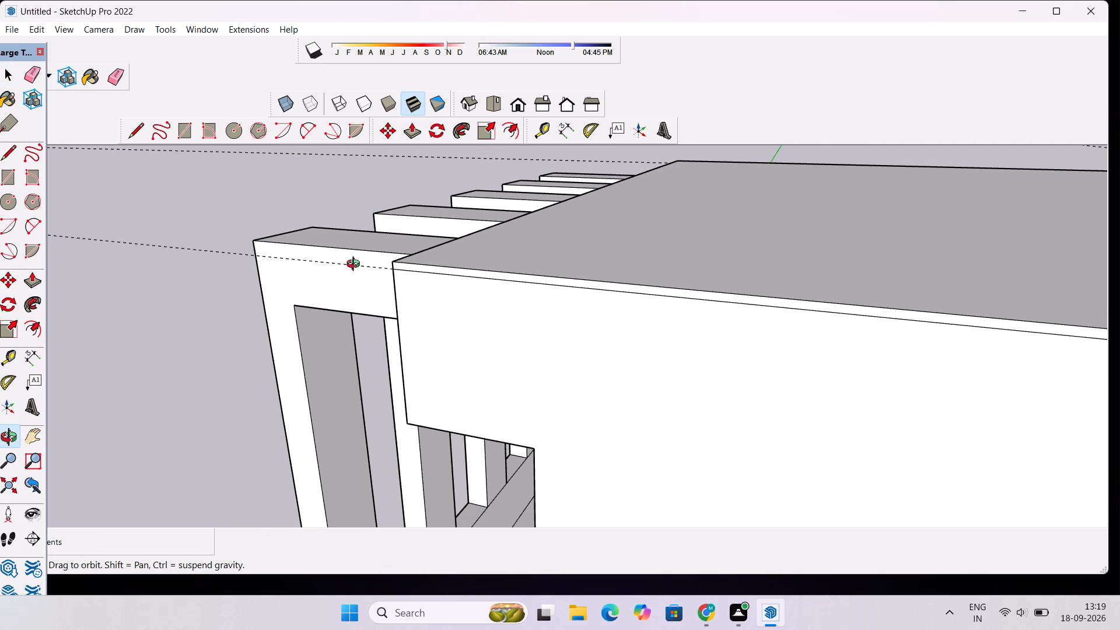
scroll(356, 265, up, 3)
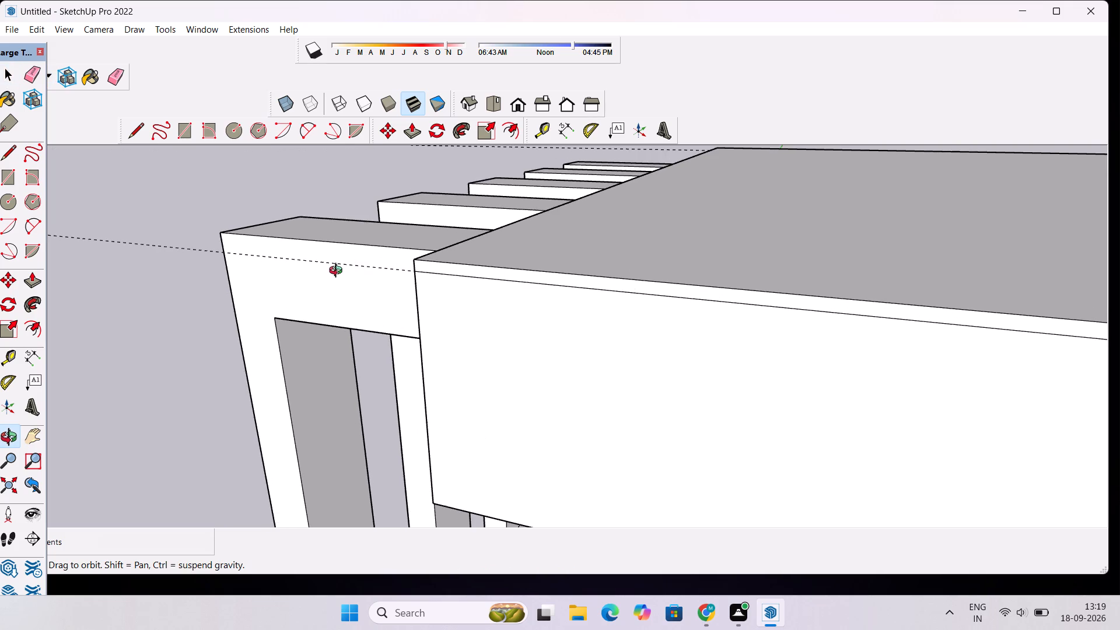
drag(332, 274, 456, 302)
scroll(456, 302, down, 2)
drag(367, 311, 477, 318)
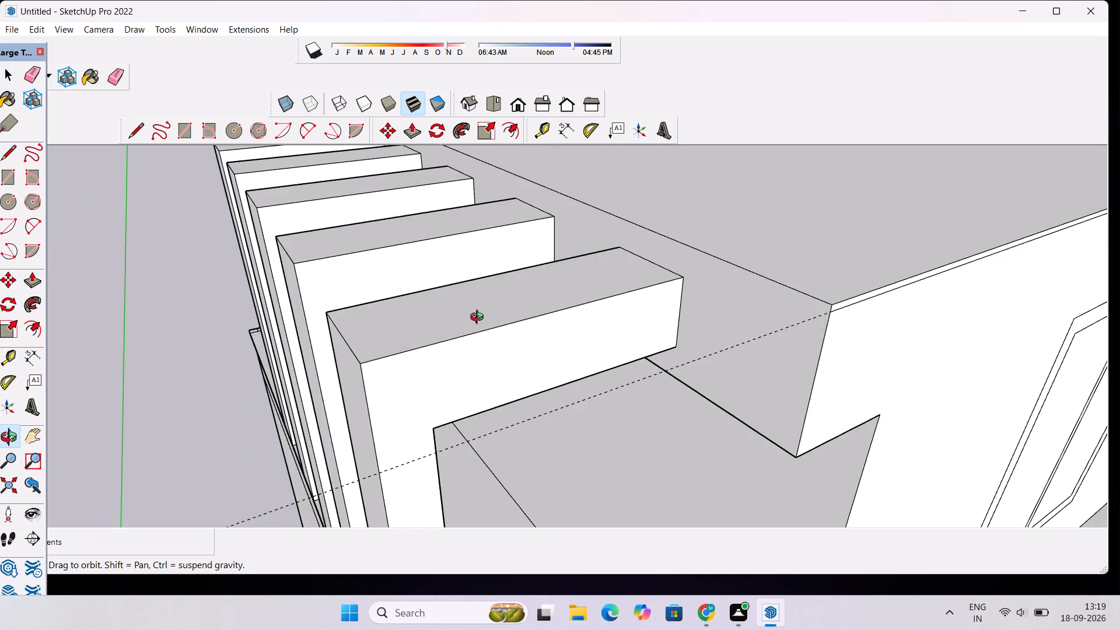
scroll(480, 318, down, 5)
drag(547, 311, 473, 312)
scroll(470, 312, up, 2)
shift+drag(499, 321, 511, 285)
scroll(511, 285, down, 7)
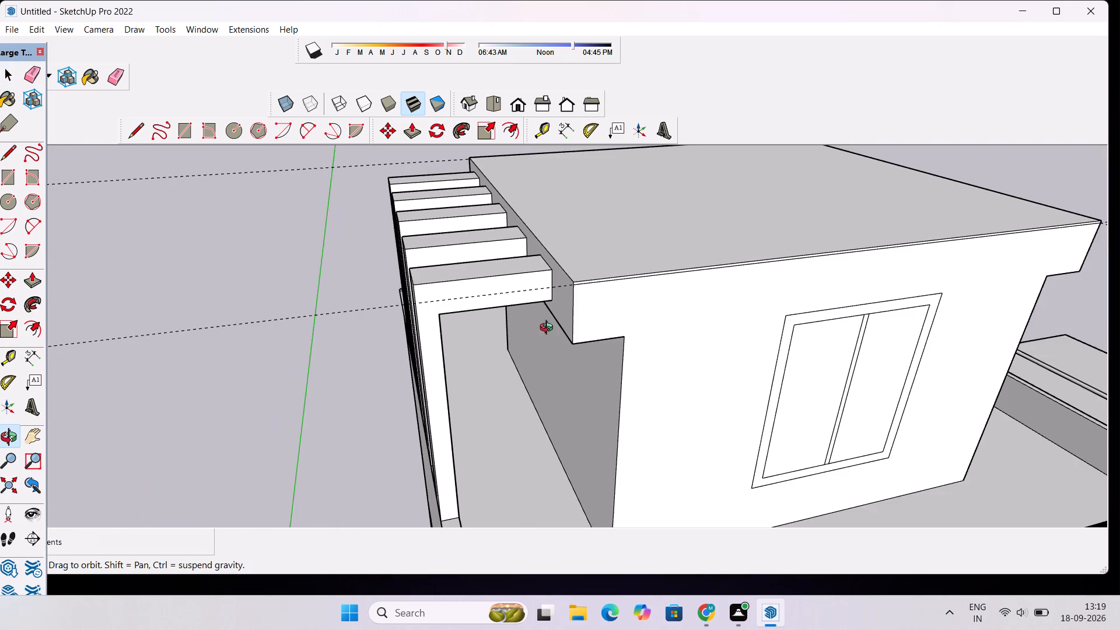
drag(524, 337, 512, 339)
scroll(492, 339, down, 3)
shift+drag(458, 329, 547, 317)
key(e)
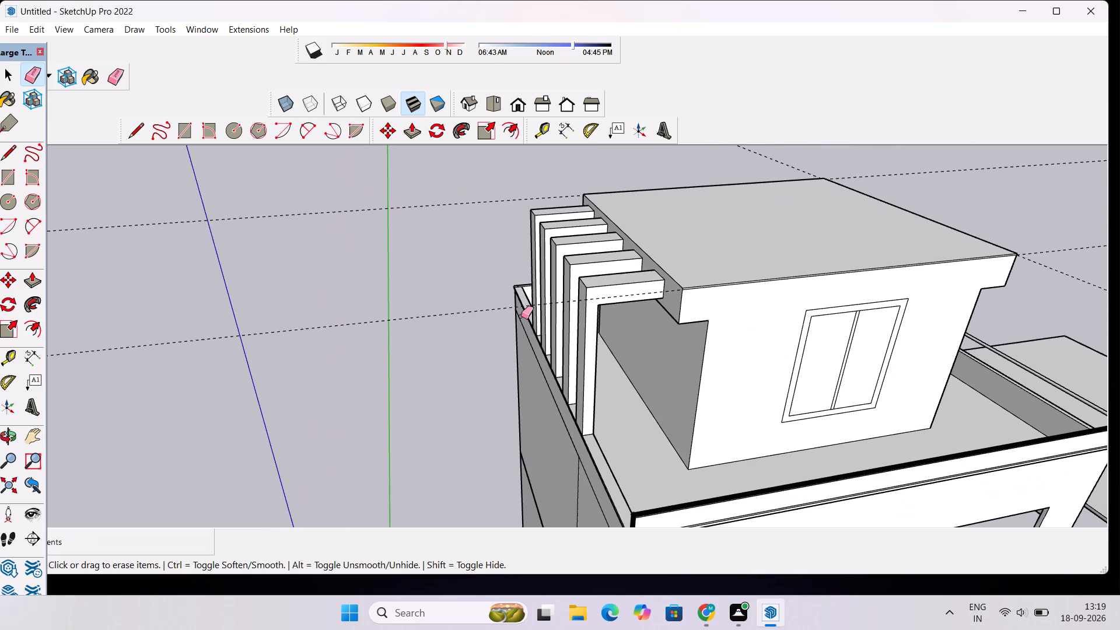
scroll(412, 304, down, 2)
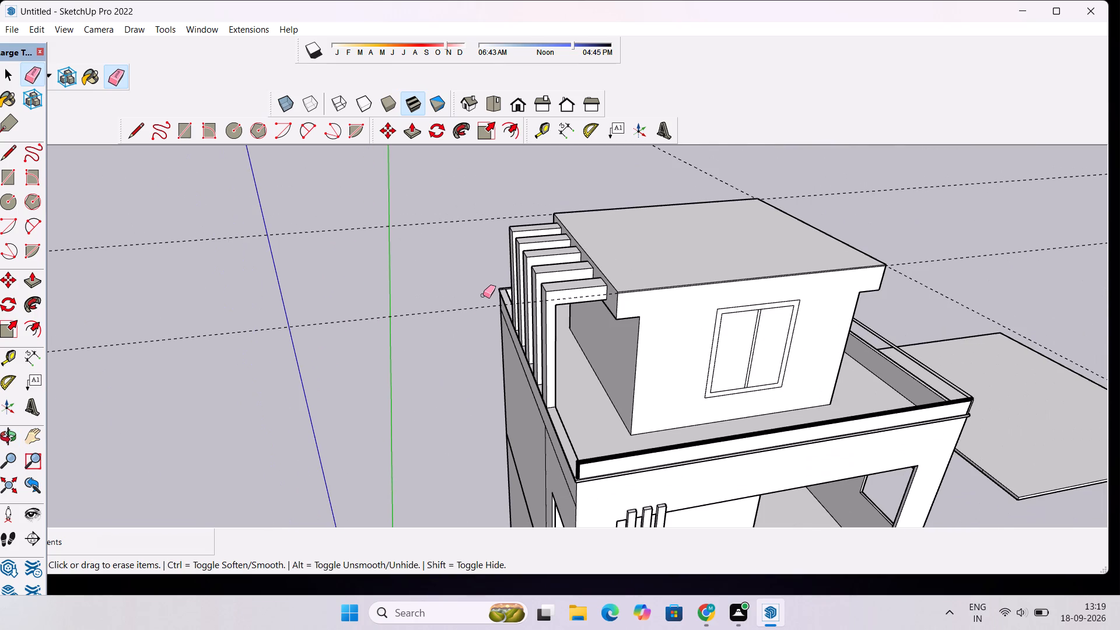
drag(366, 220, 359, 310)
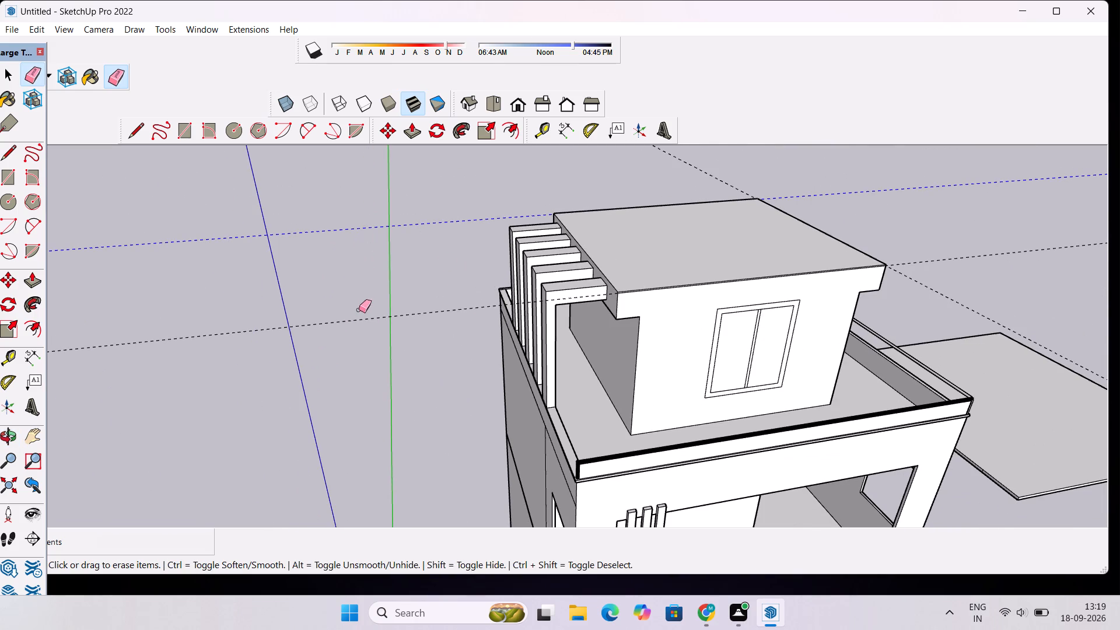
drag(359, 310, 360, 324)
drag(733, 164, 712, 185)
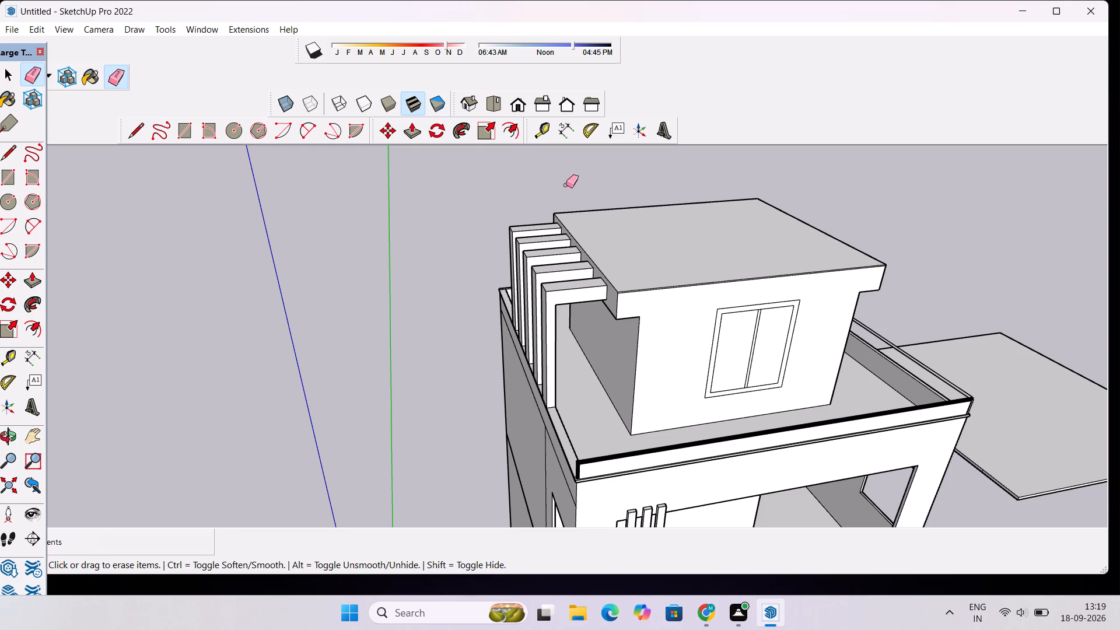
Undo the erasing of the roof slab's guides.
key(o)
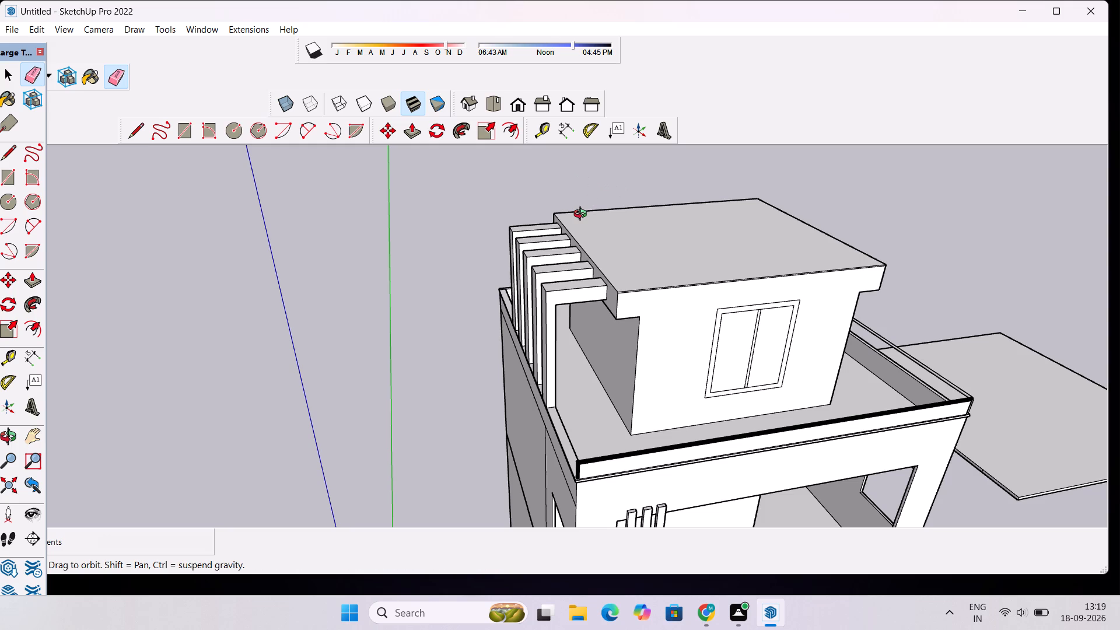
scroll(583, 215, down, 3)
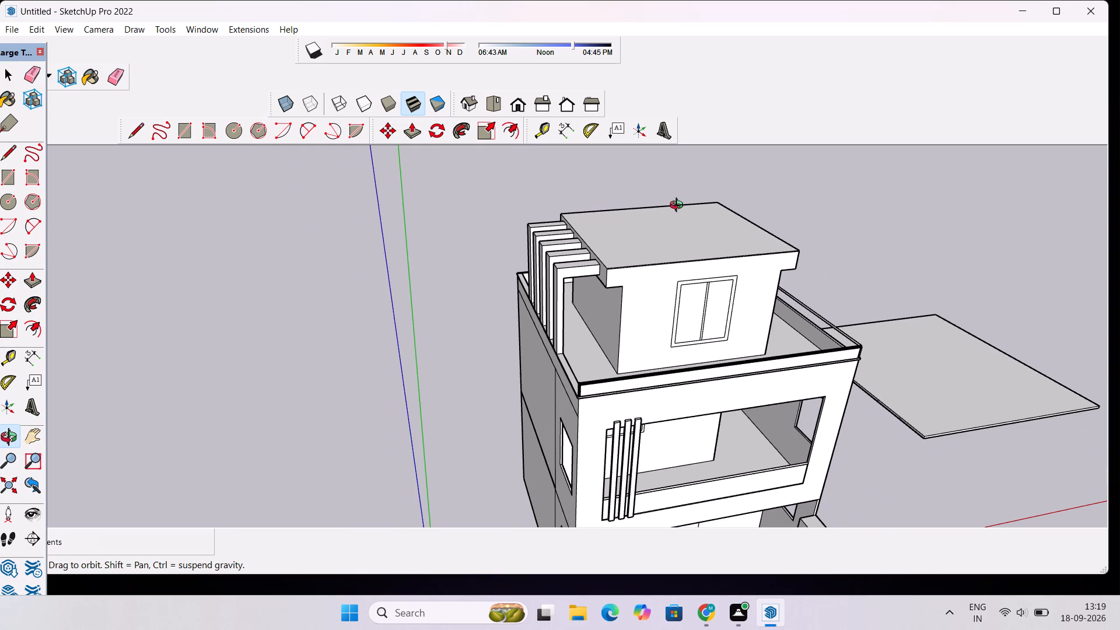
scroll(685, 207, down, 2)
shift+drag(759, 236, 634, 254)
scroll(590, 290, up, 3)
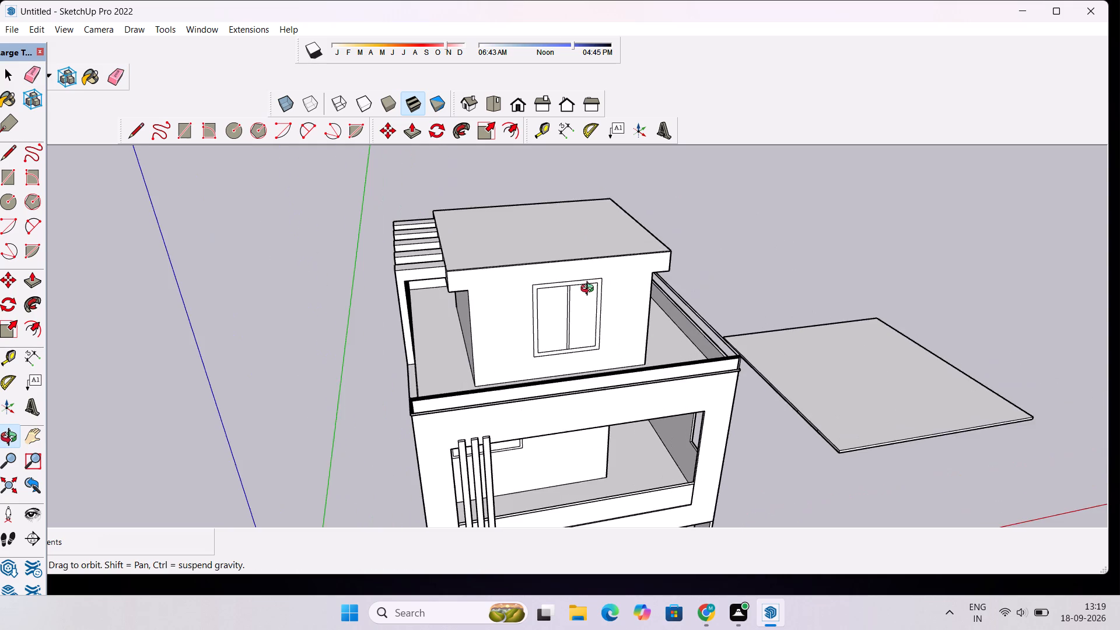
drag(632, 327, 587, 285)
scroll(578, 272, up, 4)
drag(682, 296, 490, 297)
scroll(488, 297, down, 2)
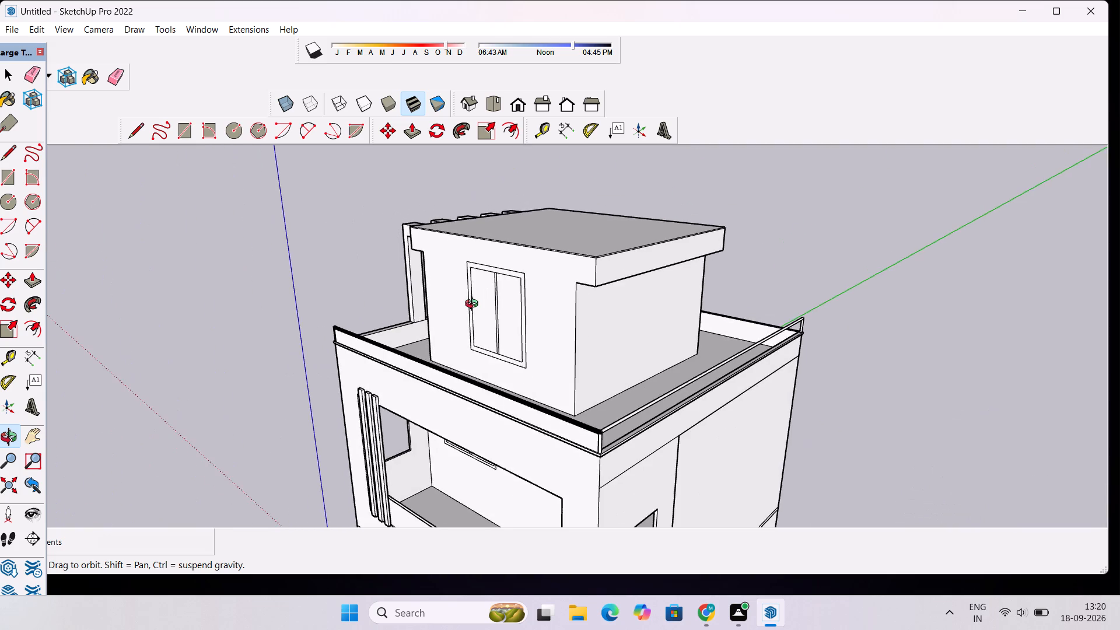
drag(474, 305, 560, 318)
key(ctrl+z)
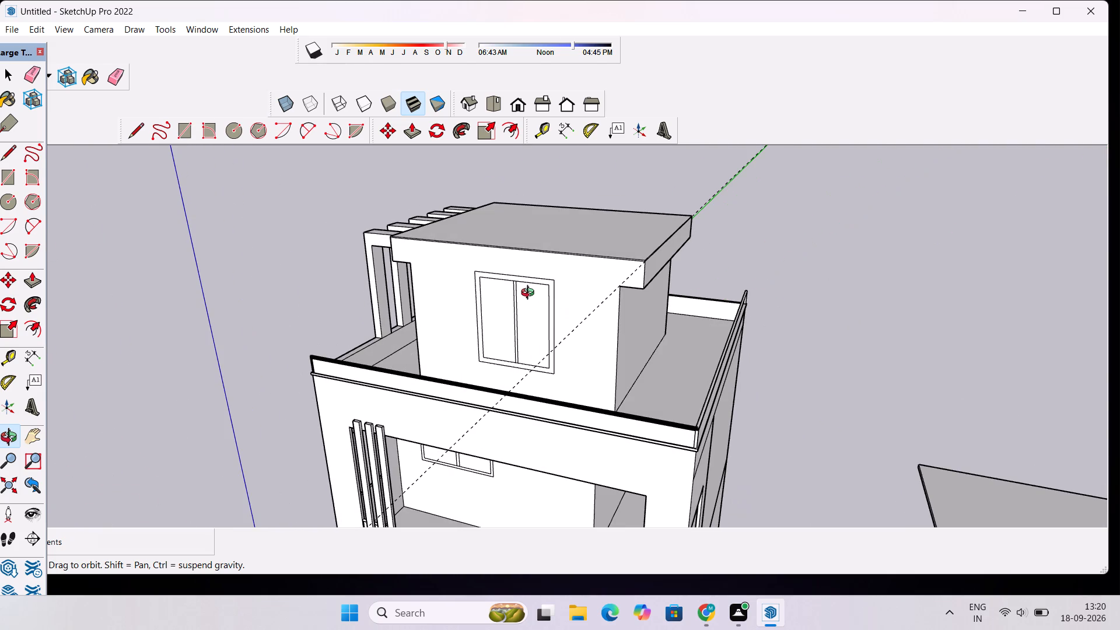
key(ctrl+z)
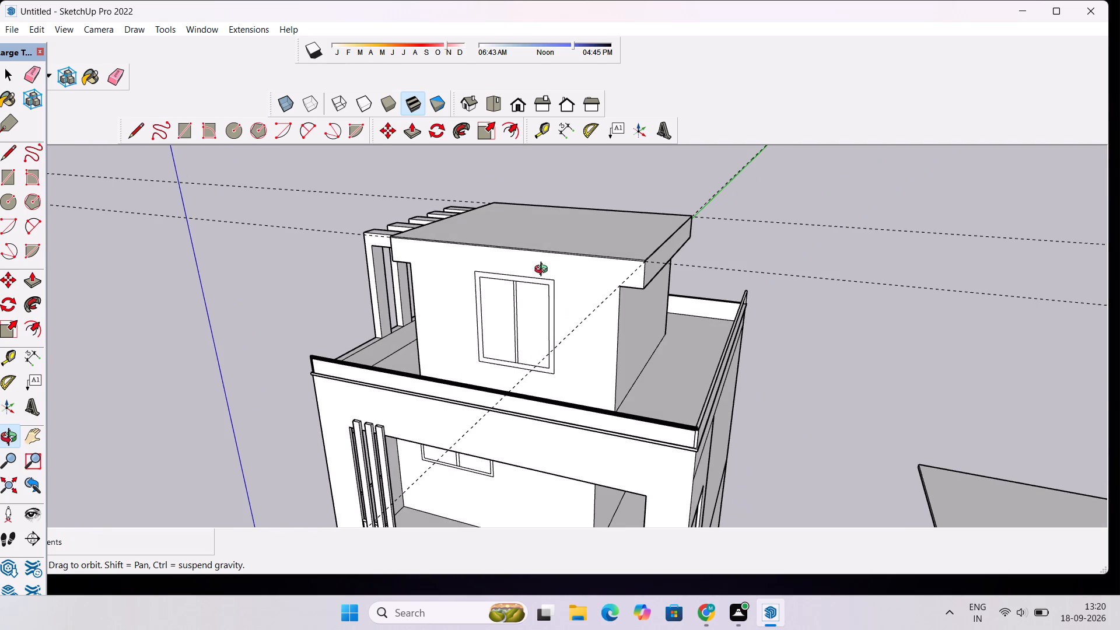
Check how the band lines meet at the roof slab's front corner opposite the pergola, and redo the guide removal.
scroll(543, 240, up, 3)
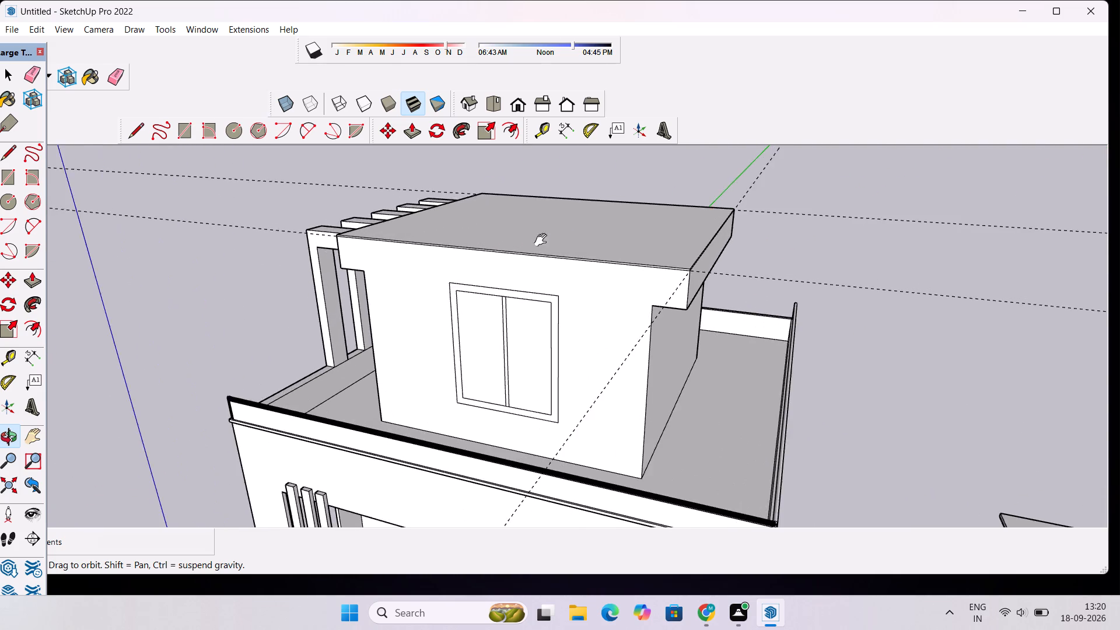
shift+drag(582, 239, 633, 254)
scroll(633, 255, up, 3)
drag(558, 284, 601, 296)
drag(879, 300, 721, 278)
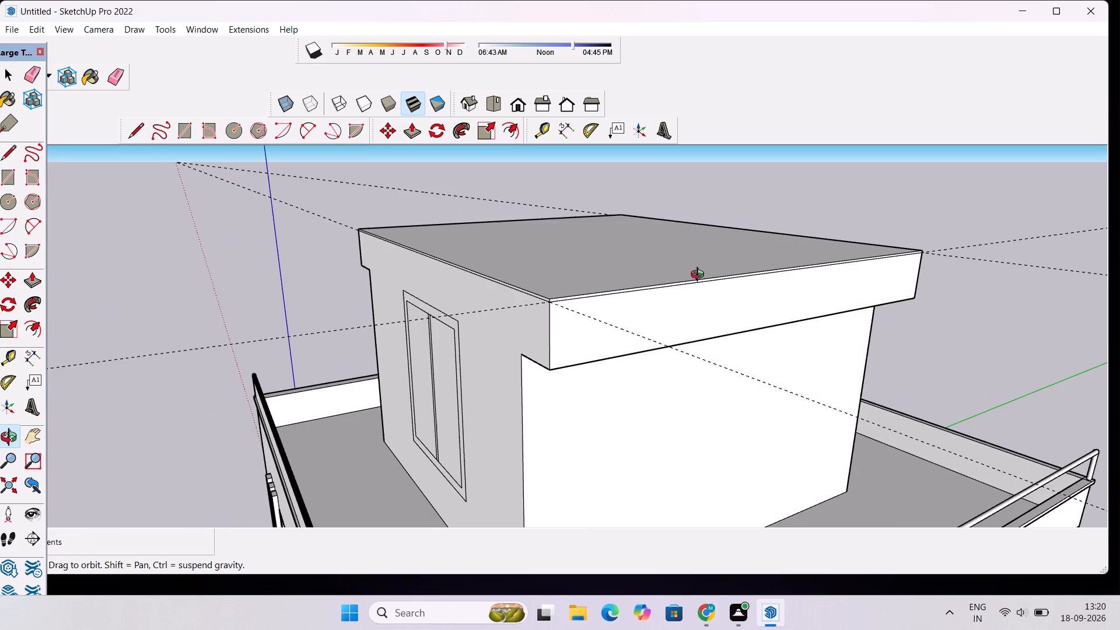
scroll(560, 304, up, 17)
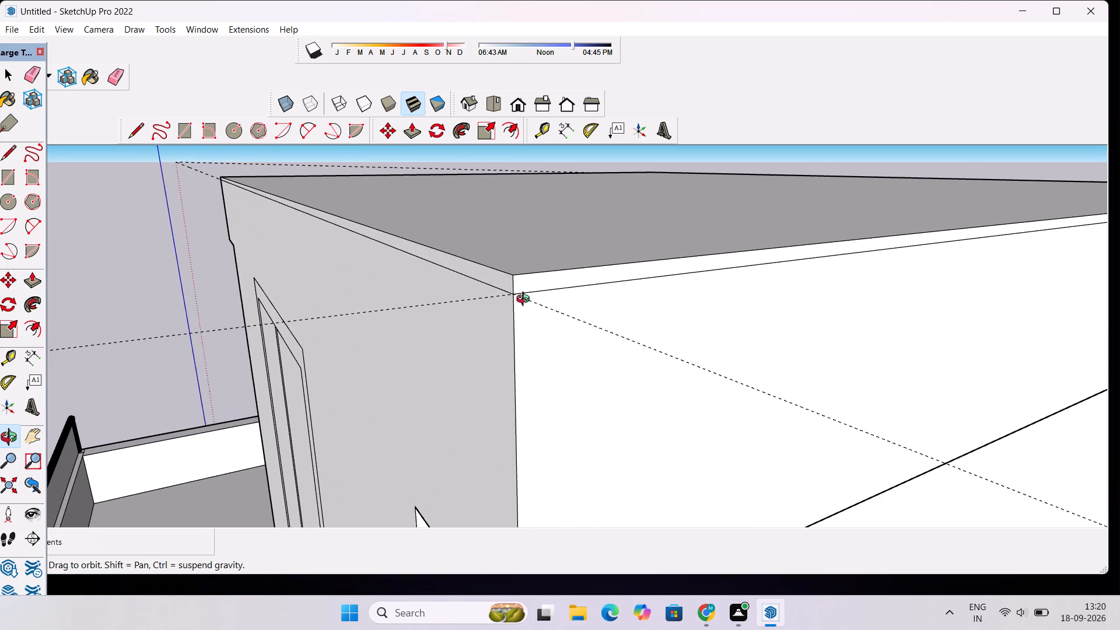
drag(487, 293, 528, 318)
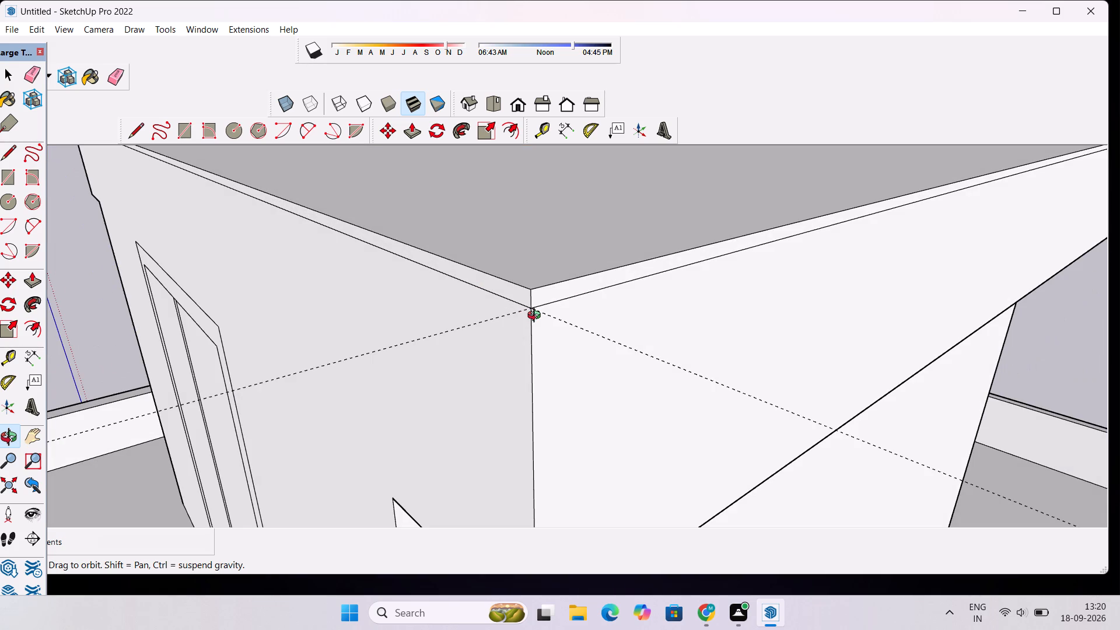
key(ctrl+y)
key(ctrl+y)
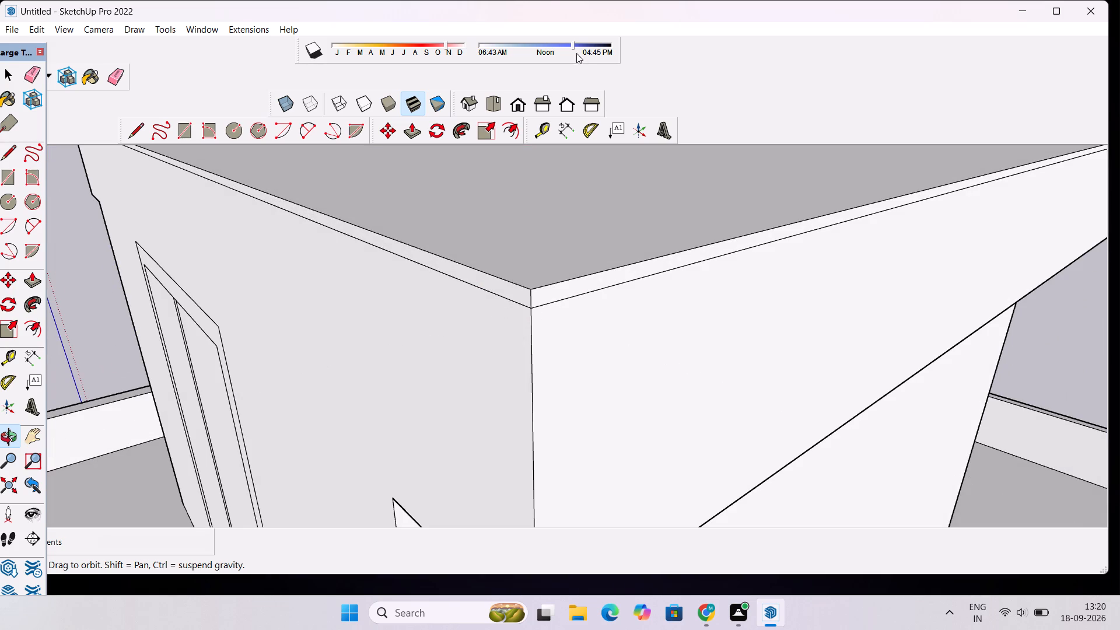
Push/pull the narrow band along the top of the roof slab's front face outward by 3".
scroll(556, 54, down, 7)
scroll(473, 247, down, 20)
scroll(473, 247, down, 4)
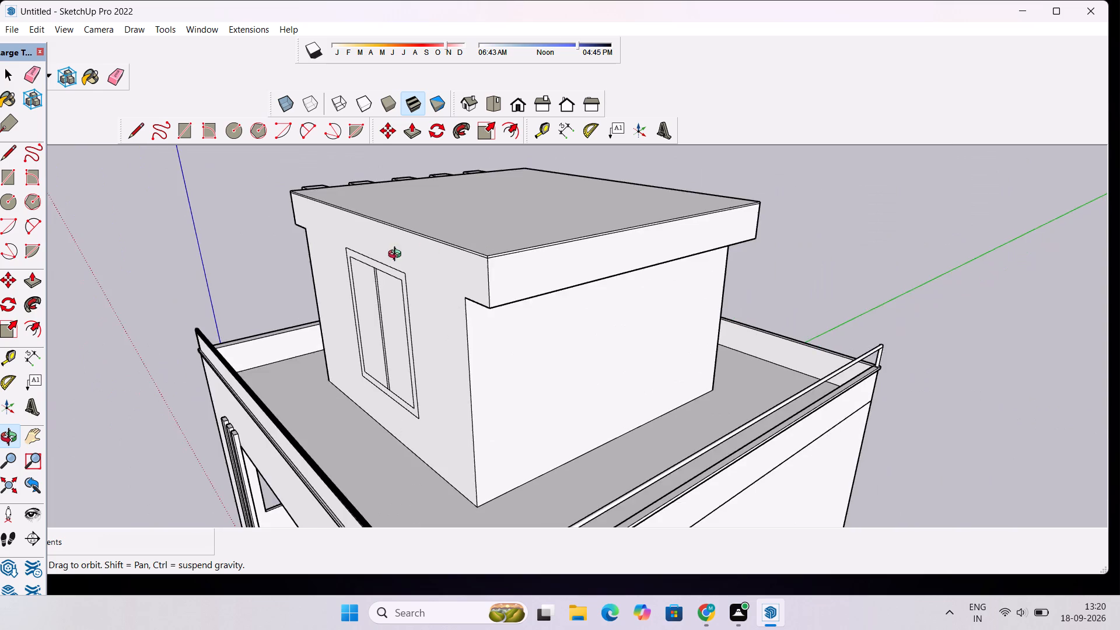
drag(397, 256, 505, 266)
scroll(467, 258, up, 11)
drag(440, 269, 520, 271)
scroll(521, 271, down, 4)
shift+drag(477, 277, 636, 280)
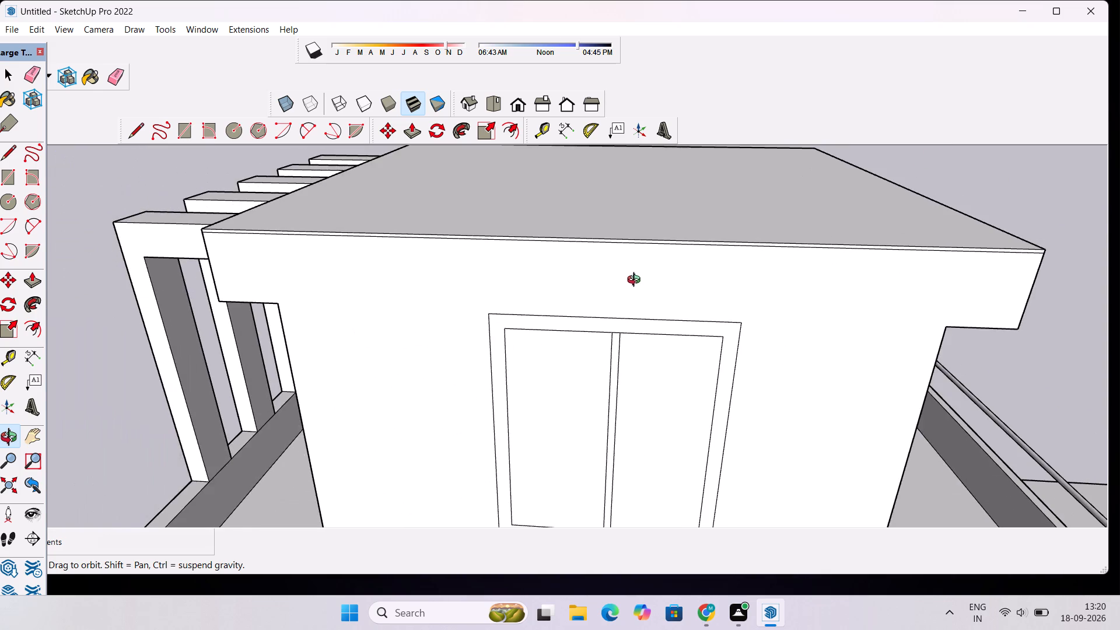
scroll(626, 283, up, 2)
shift+drag(613, 282, 589, 306)
key(p)
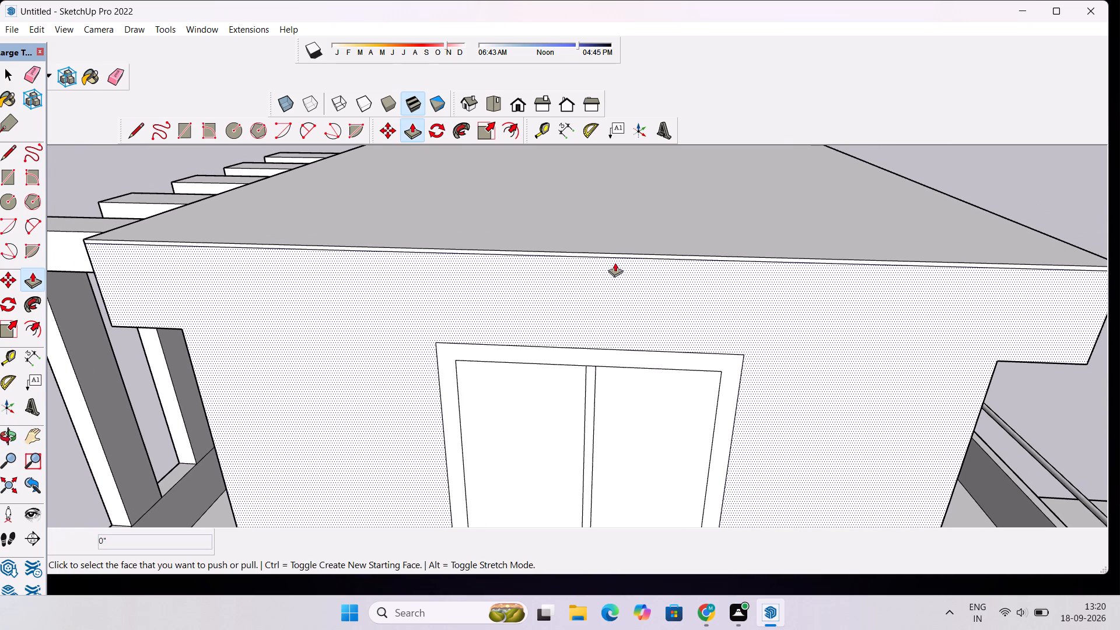
click(619, 256)
scroll(612, 265, down, 4)
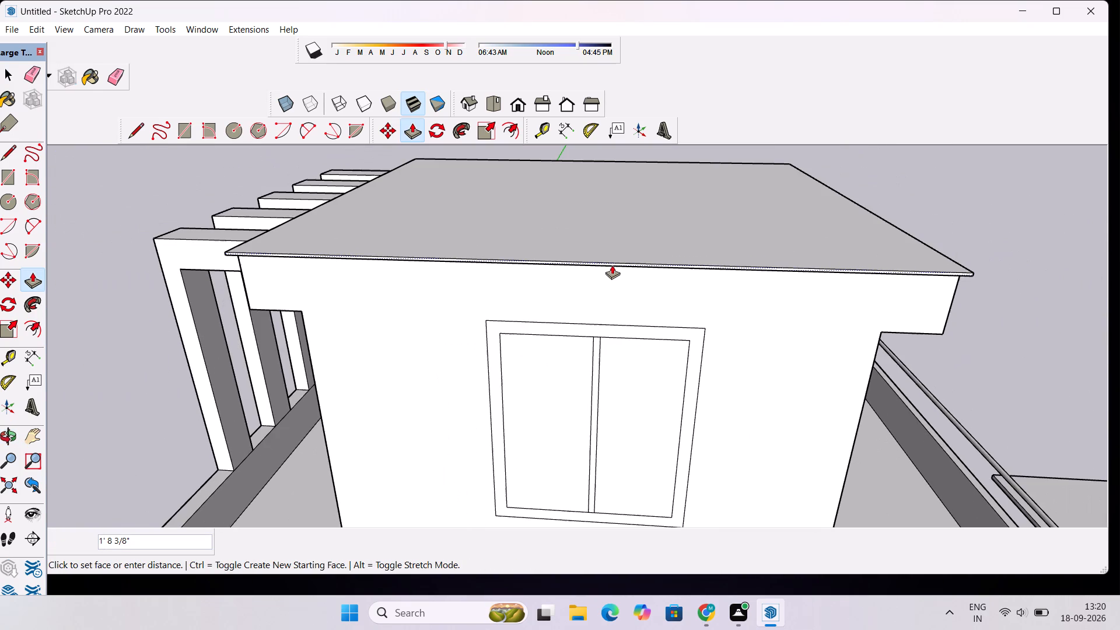
text(3")
key(Return)
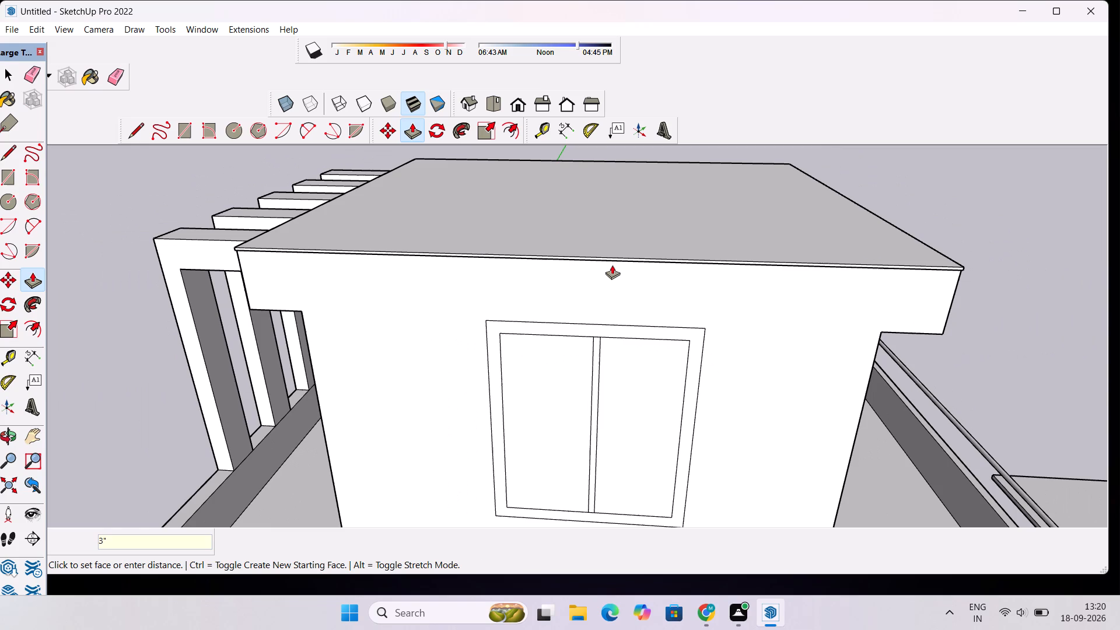
Push/pull the narrow band along the top of the roof slab's side face opposite the pergola outward by 3".
key(o)
drag(762, 275, 623, 253)
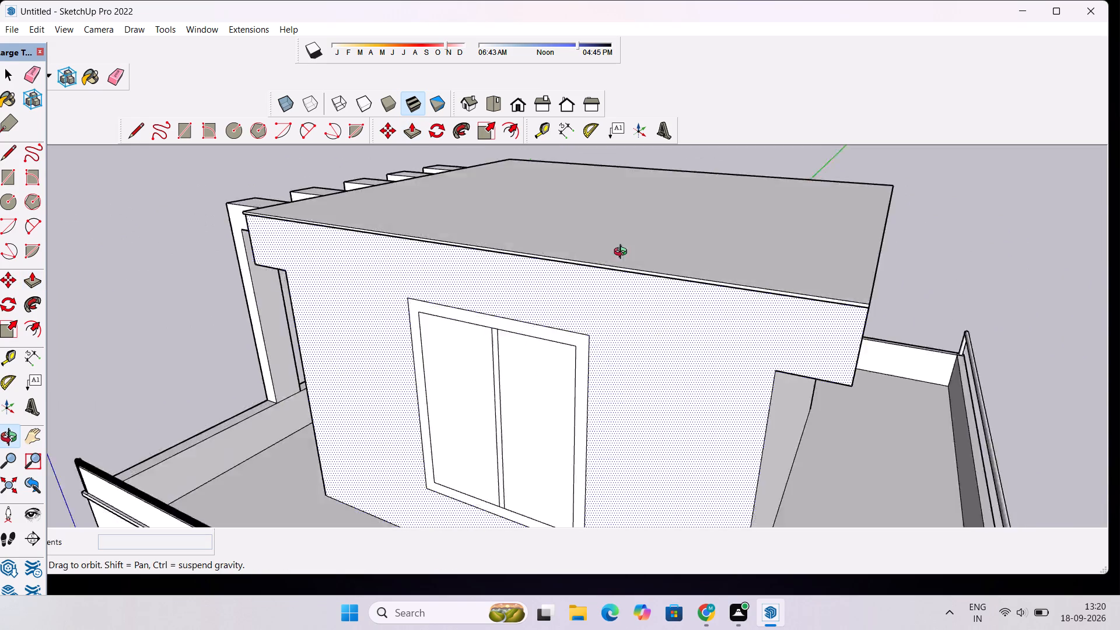
drag(623, 253, 551, 225)
scroll(677, 245, up, 2)
drag(666, 237, 557, 297)
scroll(557, 295, up, 2)
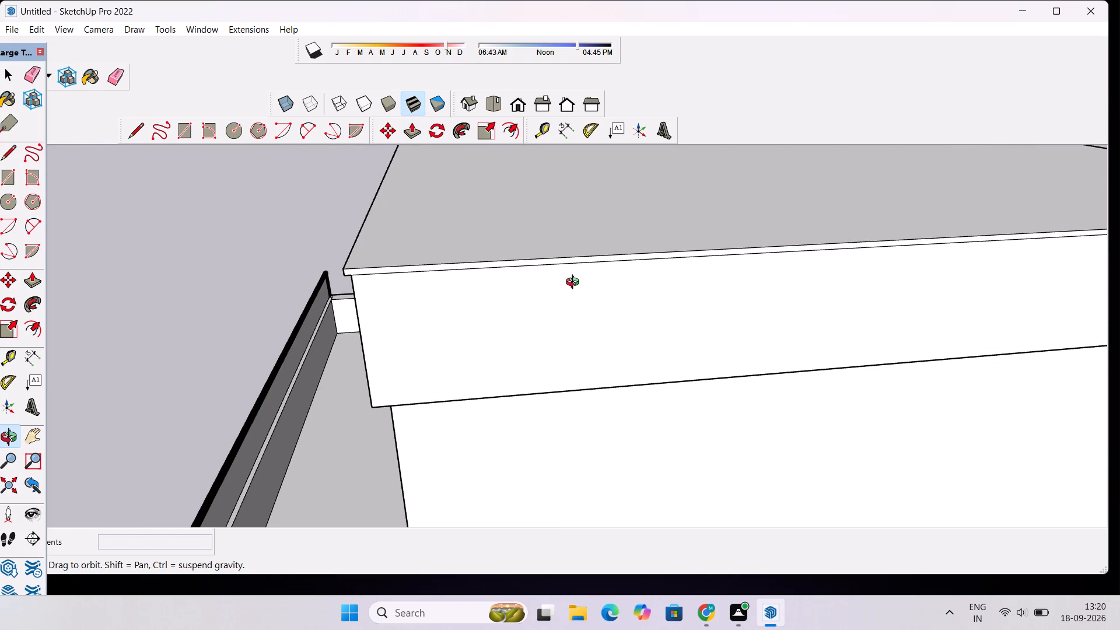
scroll(575, 283, down, 2)
shift+drag(584, 278, 517, 258)
shift+scroll(517, 258, up, 2)
shift+drag(540, 261, 502, 242)
scroll(502, 242, down, 5)
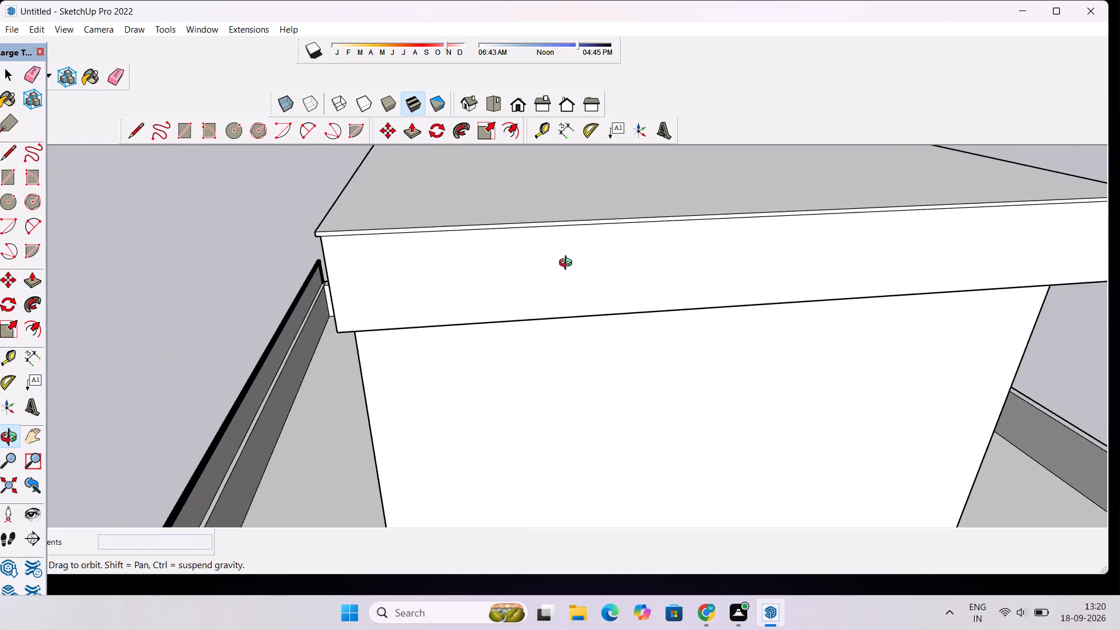
shift+drag(567, 263, 529, 252)
scroll(470, 250, down, 5)
shift+drag(572, 235, 492, 253)
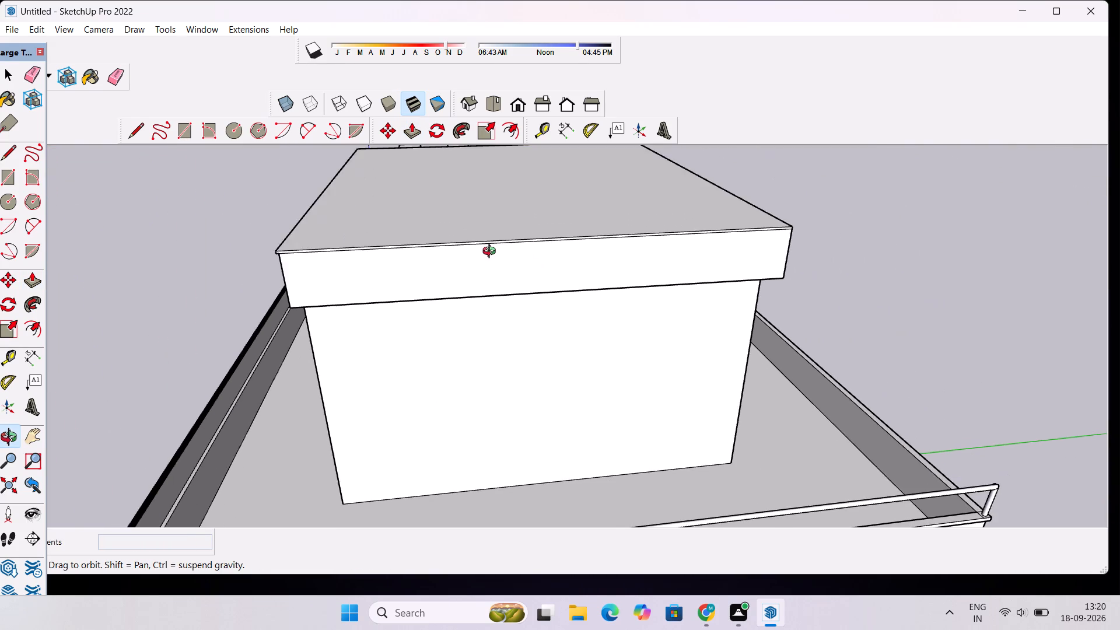
scroll(492, 253, down, 2)
scroll(501, 257, up, 3)
shift+drag(524, 253, 495, 268)
scroll(495, 268, up, 1)
key(p)
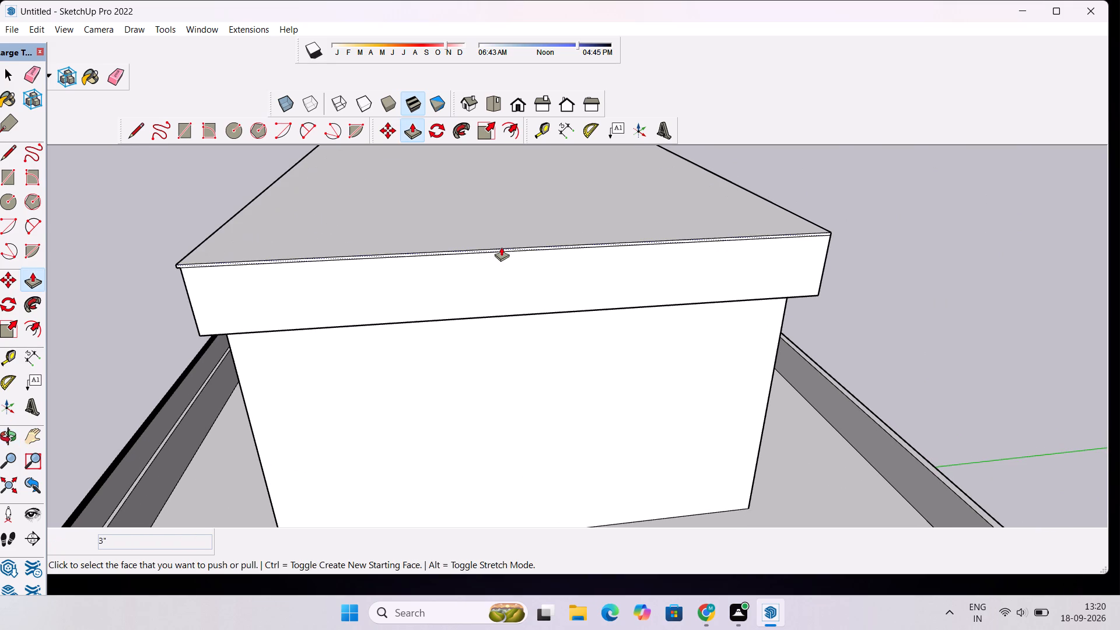
scroll(511, 249, up, 4)
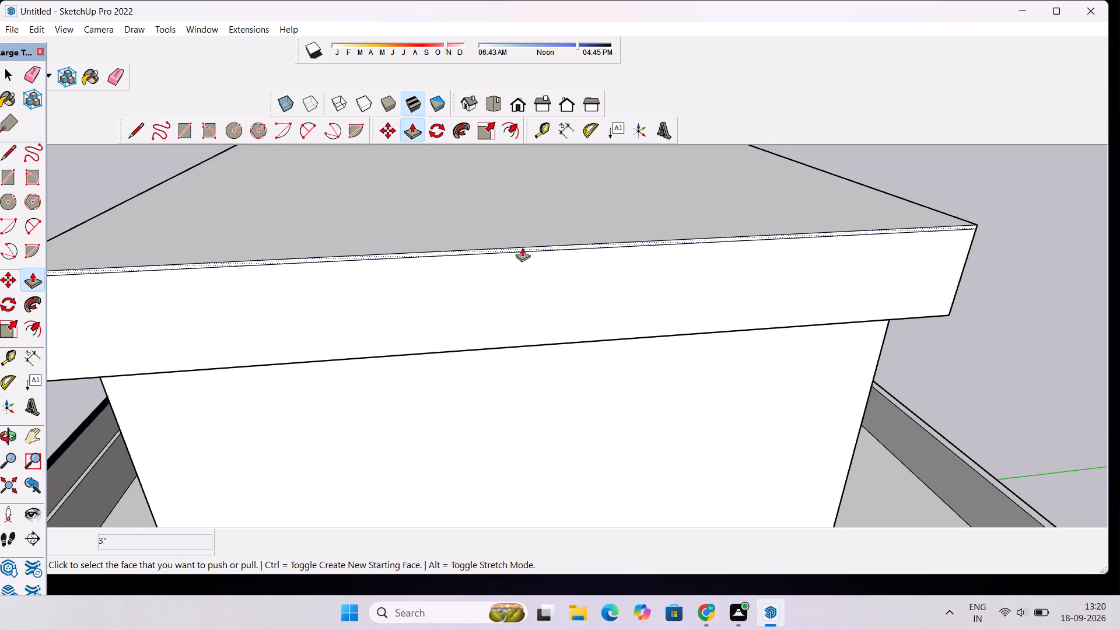
click(522, 247)
text(3")
key(Return)
scroll(338, 161, down, 9)
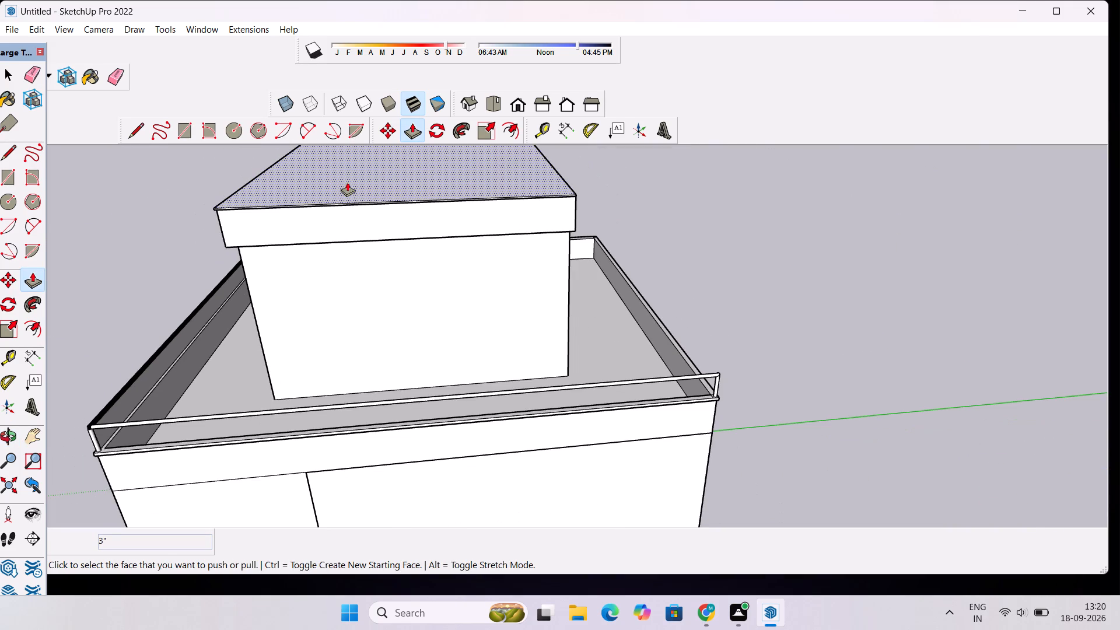
Push/pull the narrow band along the top of the roof slab's rear face outward by 3".
key(o)
drag(621, 240, 390, 240)
scroll(466, 198, up, 2)
shift+drag(486, 190, 451, 233)
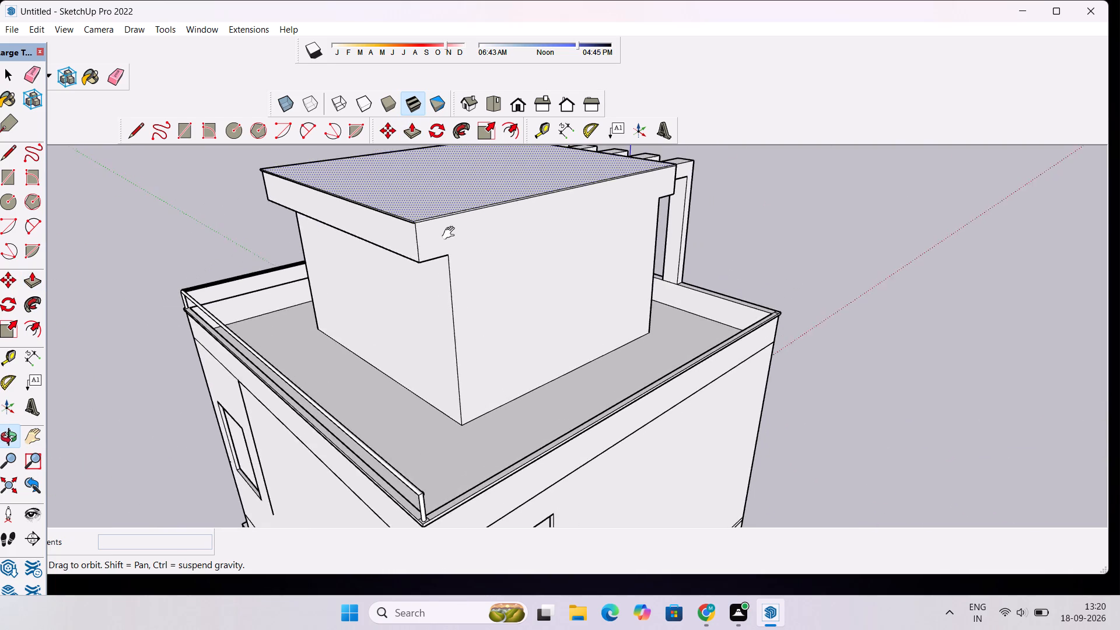
shift+drag(451, 233, 452, 233)
scroll(460, 200, up, 9)
shift+drag(508, 235, 470, 251)
shift+scroll(466, 257, up, 4)
drag(464, 275, 457, 273)
scroll(457, 272, up, 1)
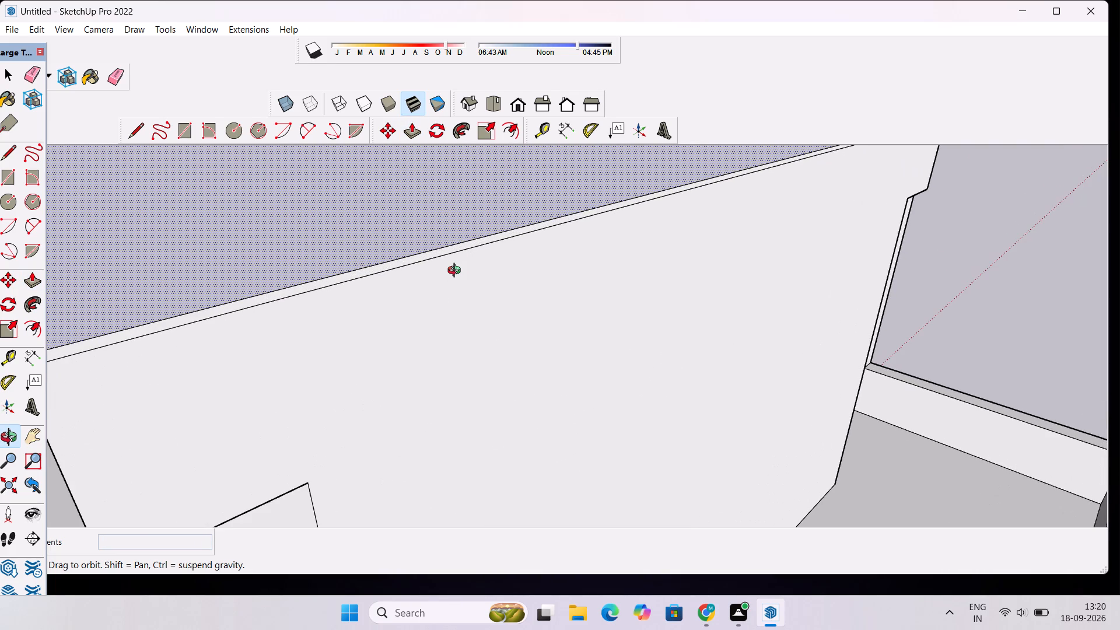
key(p)
click(456, 249)
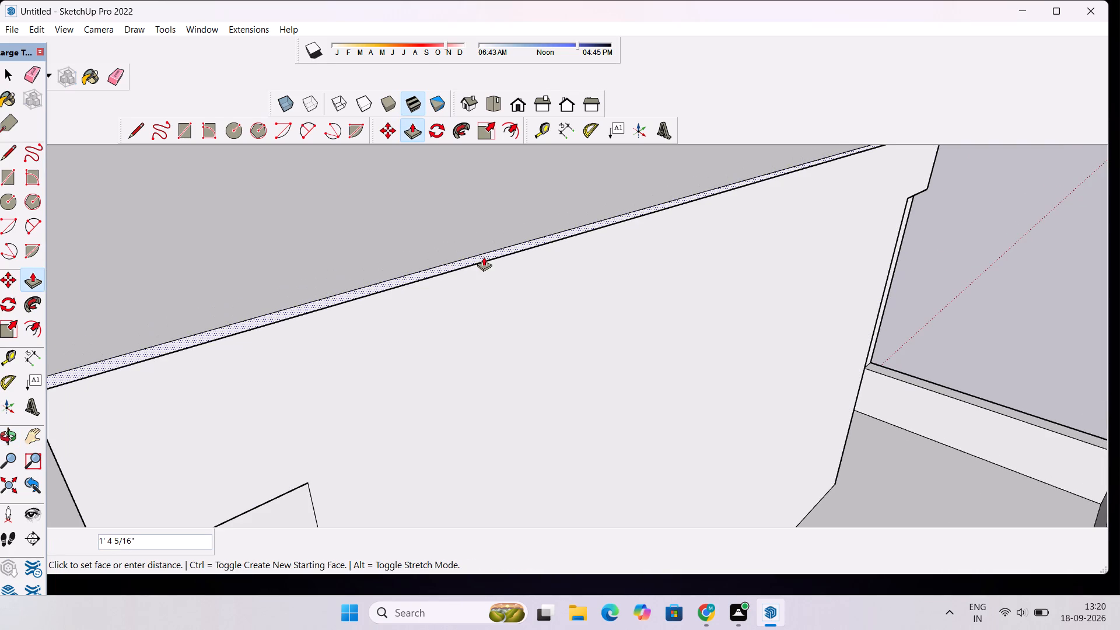
text(3")
key(Return)
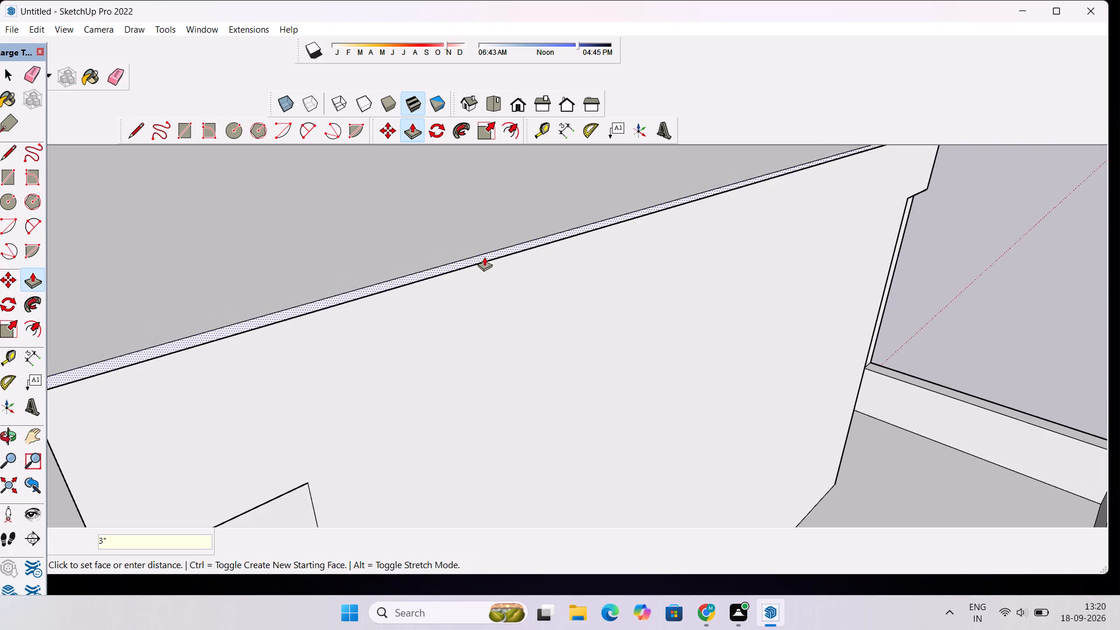
Review the extruded roof slab edge and the whole house from the front.
scroll(482, 261, down, 12)
scroll(482, 274, up, 1)
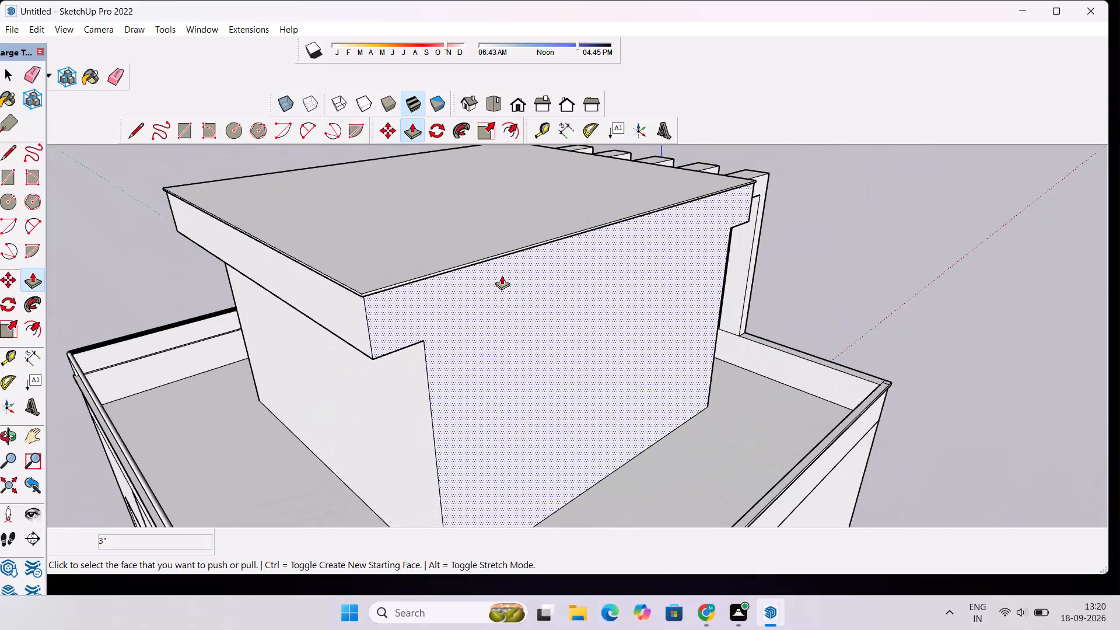
scroll(502, 275, down, 5)
scroll(502, 275, up, 2)
scroll(502, 275, down, 4)
key(o)
drag(277, 326, 531, 262)
scroll(554, 242, down, 9)
scroll(554, 242, up, 1)
scroll(554, 242, down, 3)
drag(338, 331, 670, 300)
scroll(667, 300, down, 6)
drag(633, 338, 630, 437)
scroll(619, 398, up, 4)
drag(615, 397, 595, 348)
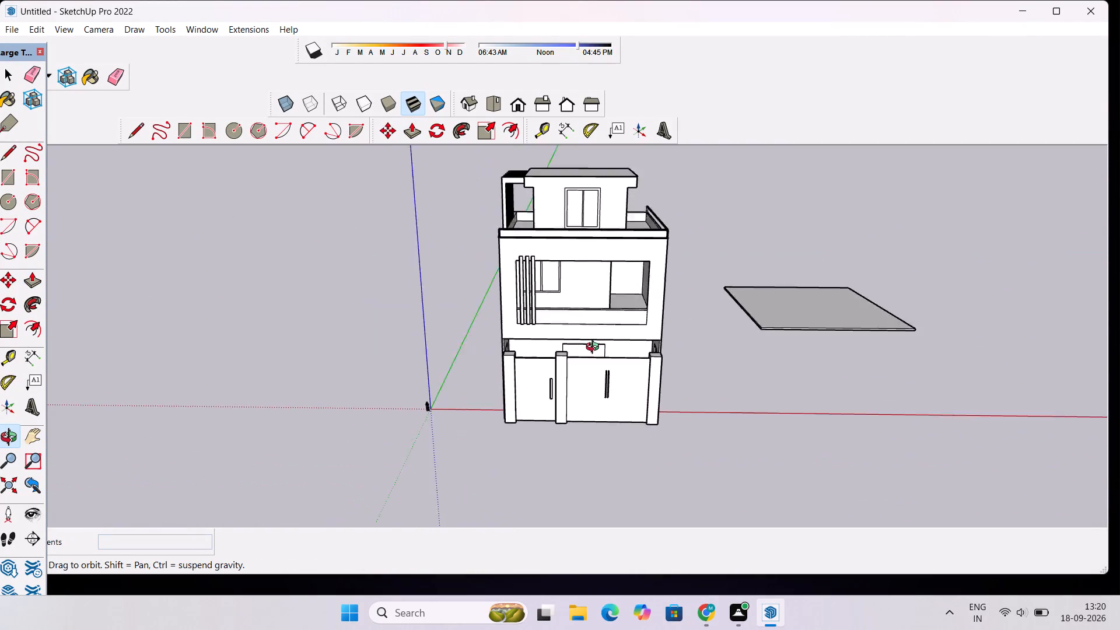
drag(595, 348, 593, 339)
scroll(593, 334, up, 3)
drag(597, 331, 533, 300)
scroll(533, 300, down, 4)
scroll(532, 300, up, 3)
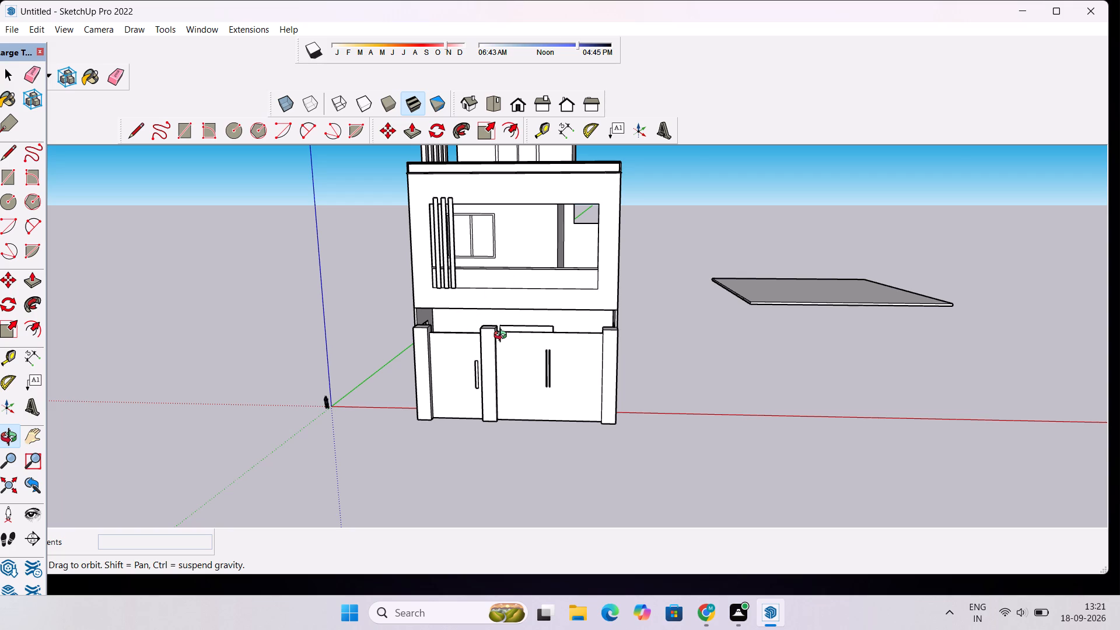
Delete the loose flat slab floating beside the house.
scroll(512, 327, down, 1)
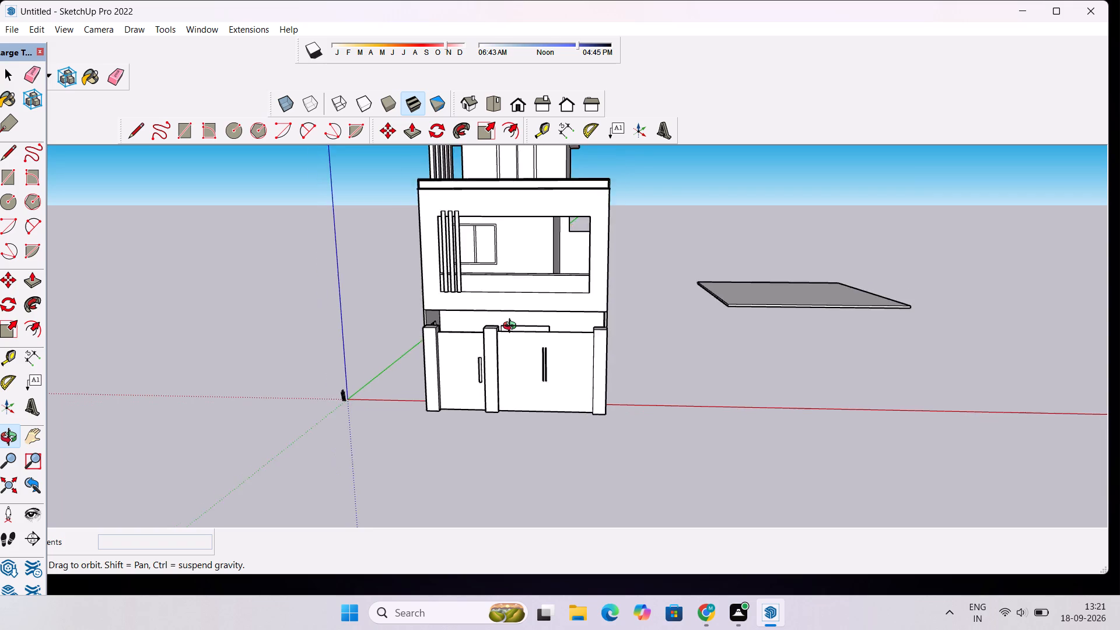
scroll(512, 327, down, 3)
scroll(512, 327, up, 4)
drag(529, 316, 531, 339)
scroll(533, 339, up, 3)
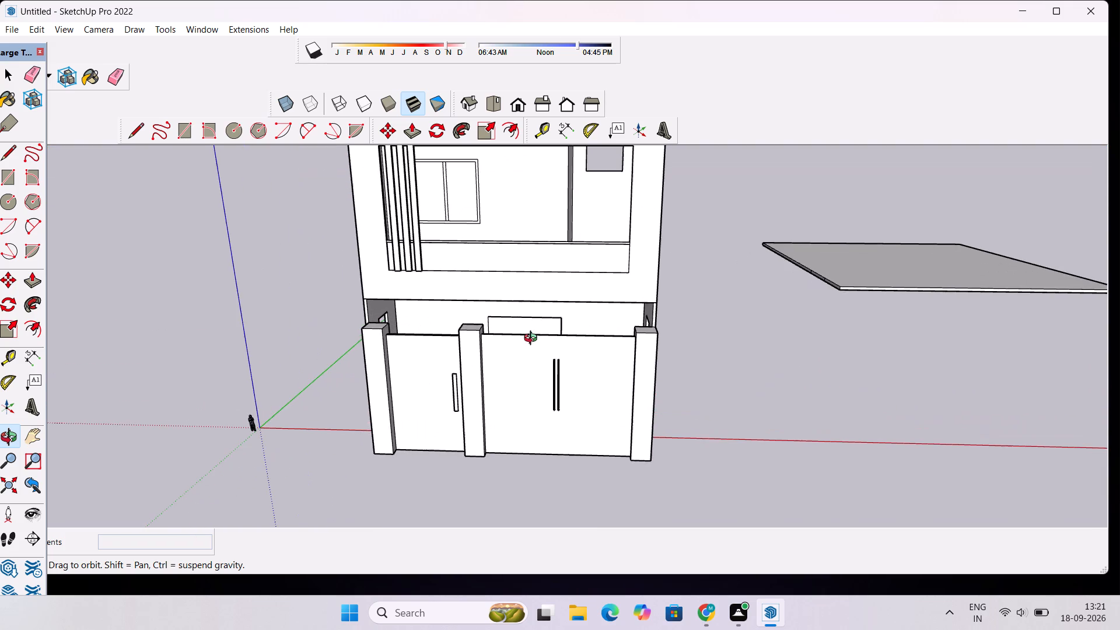
shift+drag(531, 344, 470, 384)
key(space)
click(786, 287)
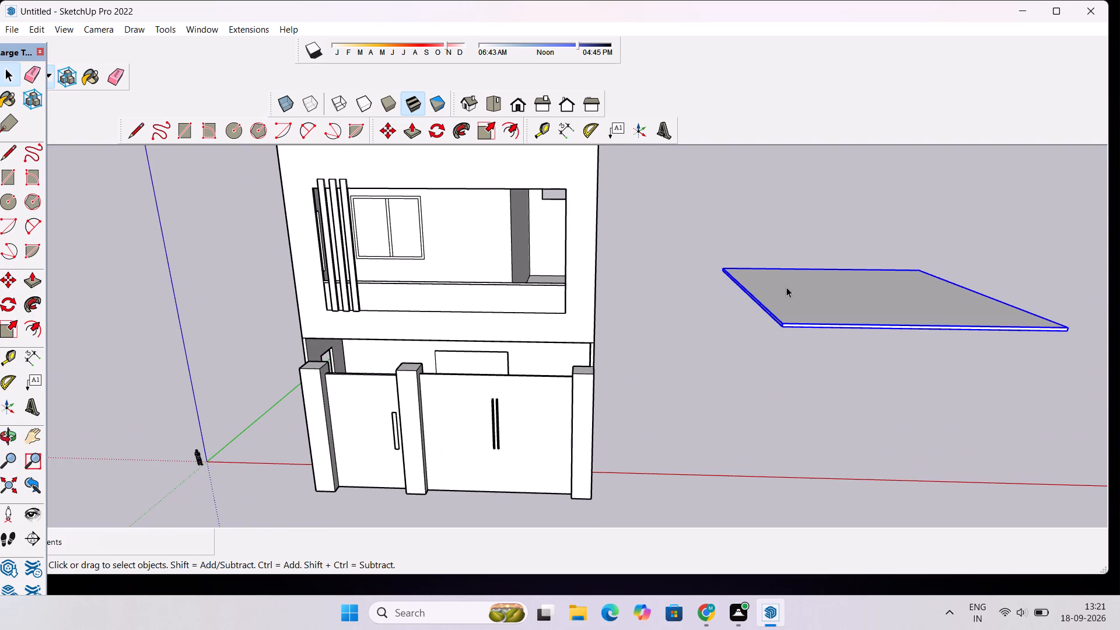
key(Delete)
Inspect the house's pergola-side wall, including the vertical edge line beside its upper window opening.
scroll(804, 328, down, 9)
scroll(792, 344, up, 2)
key(o)
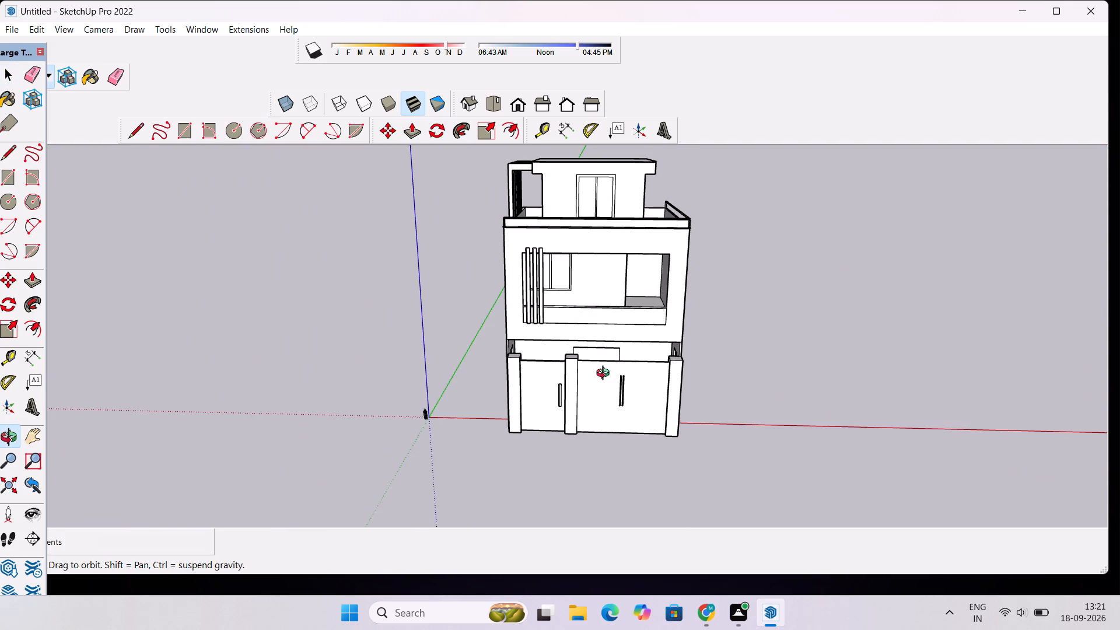
scroll(587, 380, up, 2)
drag(573, 384, 631, 359)
scroll(628, 352, down, 3)
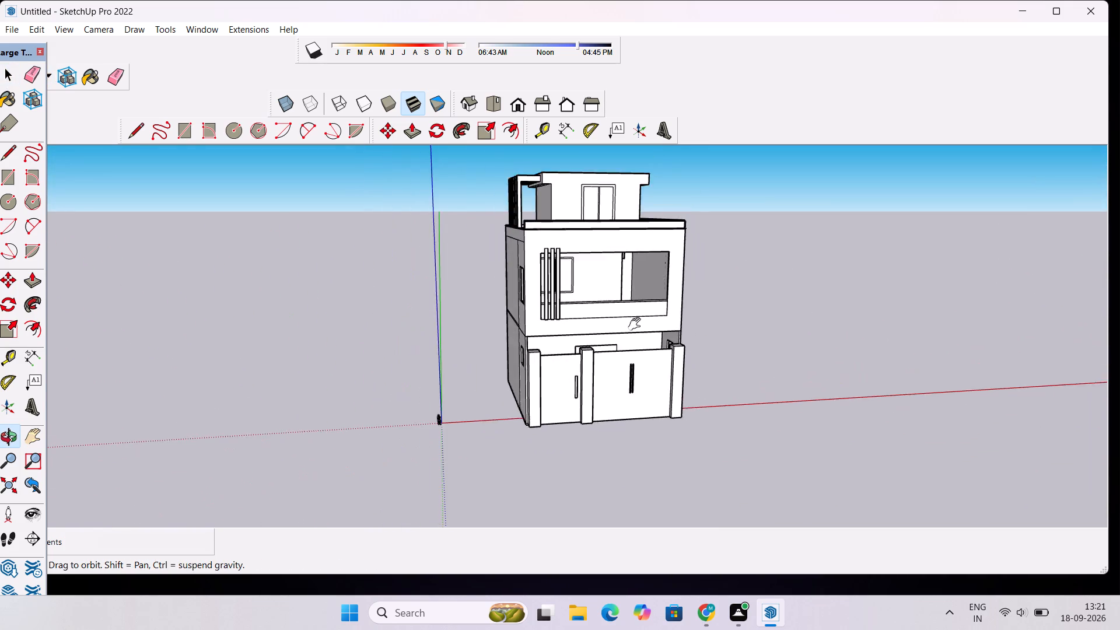
shift+drag(637, 324, 669, 397)
scroll(465, 332, up, 8)
drag(545, 351, 791, 353)
scroll(791, 344, down, 4)
scroll(626, 346, up, 1)
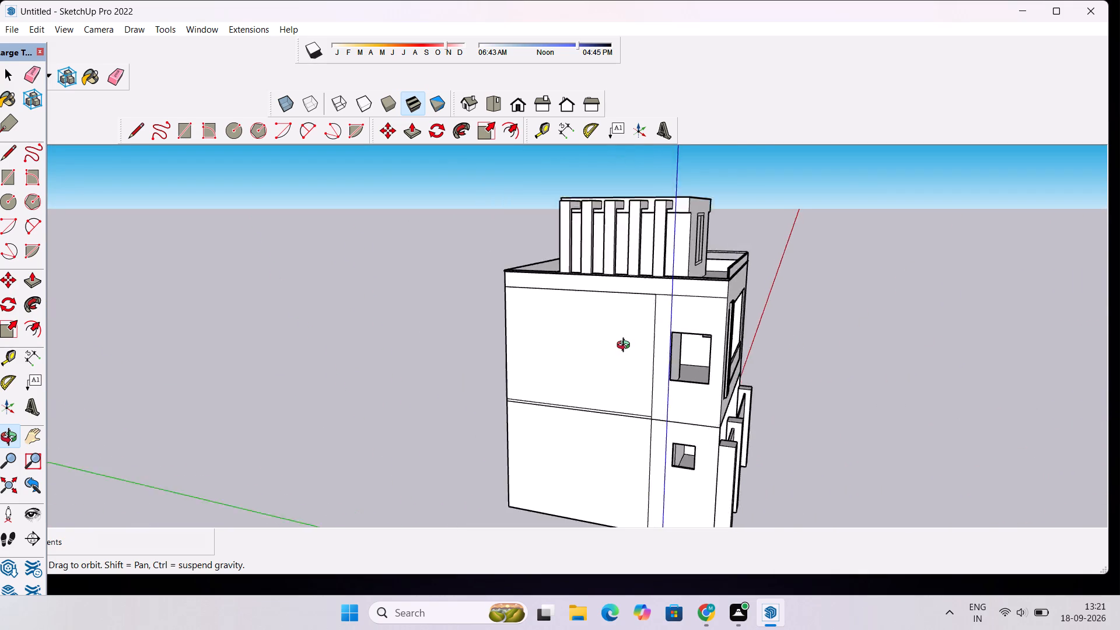
scroll(626, 346, up, 8)
shift+drag(656, 324, 632, 321)
scroll(632, 320, down, 4)
drag(650, 337, 684, 354)
scroll(667, 318, up, 1)
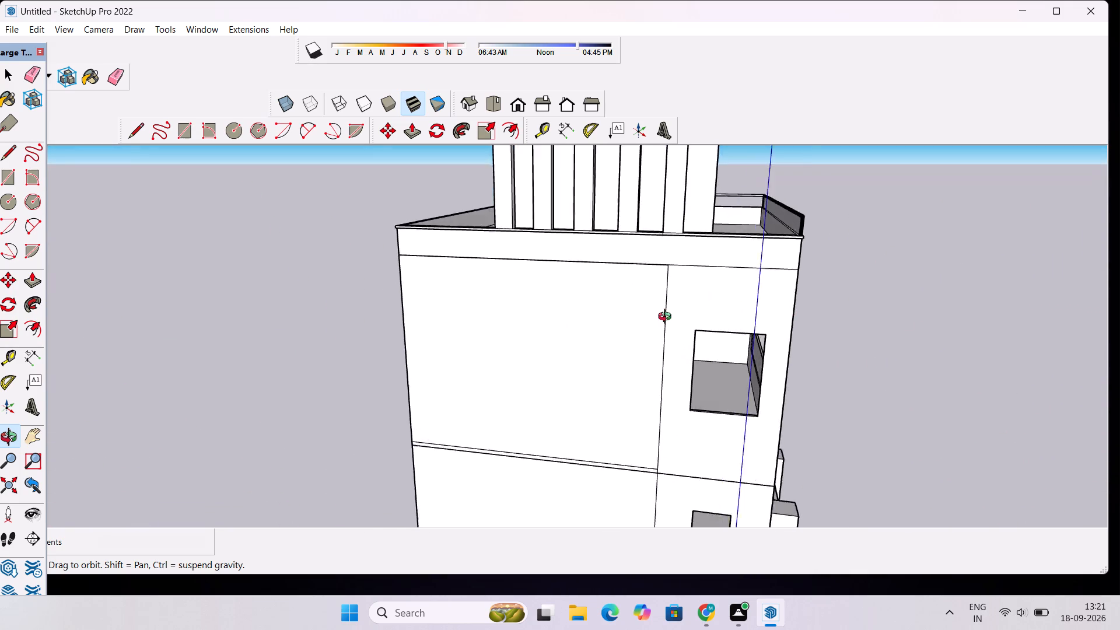
scroll(667, 318, up, 2)
shift+drag(672, 308, 624, 304)
scroll(624, 304, up, 1)
key(e)
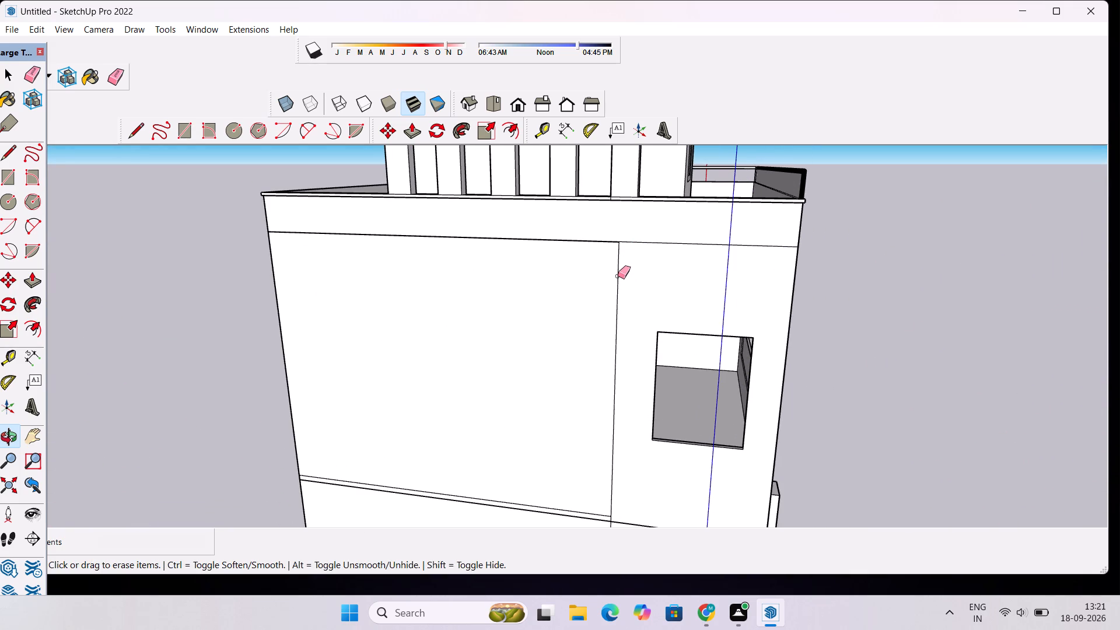
scroll(618, 276, down, 3)
Review the overall massing of the house from its front and pergola side.
key(o)
drag(680, 288, 510, 267)
scroll(510, 267, down, 6)
drag(688, 288, 608, 314)
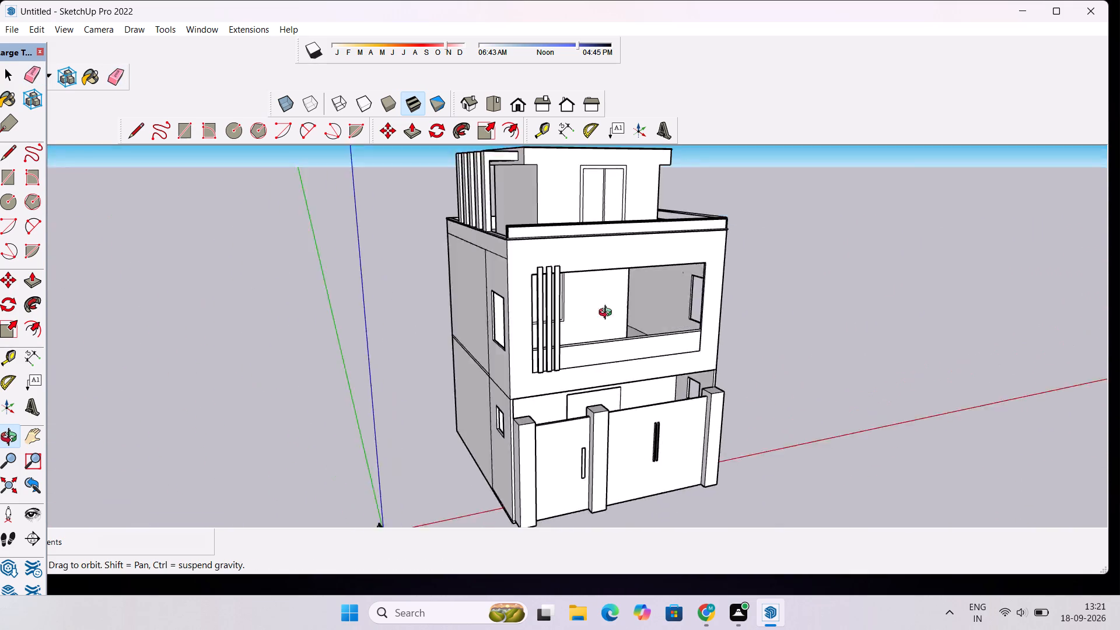
drag(608, 314, 557, 317)
scroll(557, 317, up, 4)
shift+drag(573, 313, 555, 300)
scroll(555, 300, down, 5)
drag(528, 314, 755, 293)
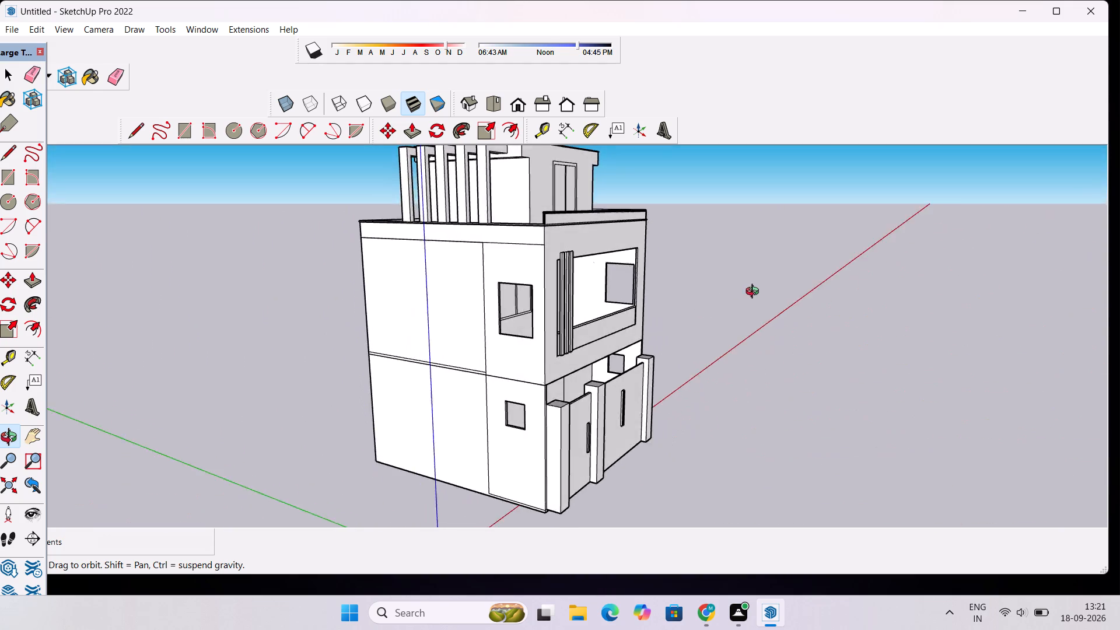
drag(755, 293, 576, 309)
scroll(576, 309, down, 4)
shift+drag(601, 306, 650, 303)
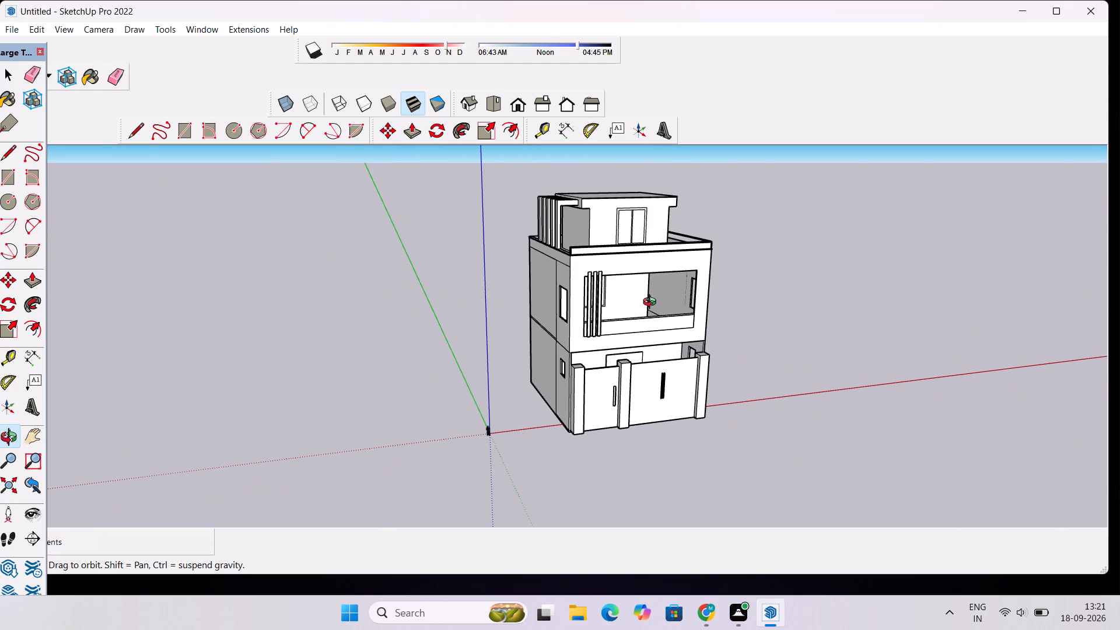
scroll(653, 297, down, 2)
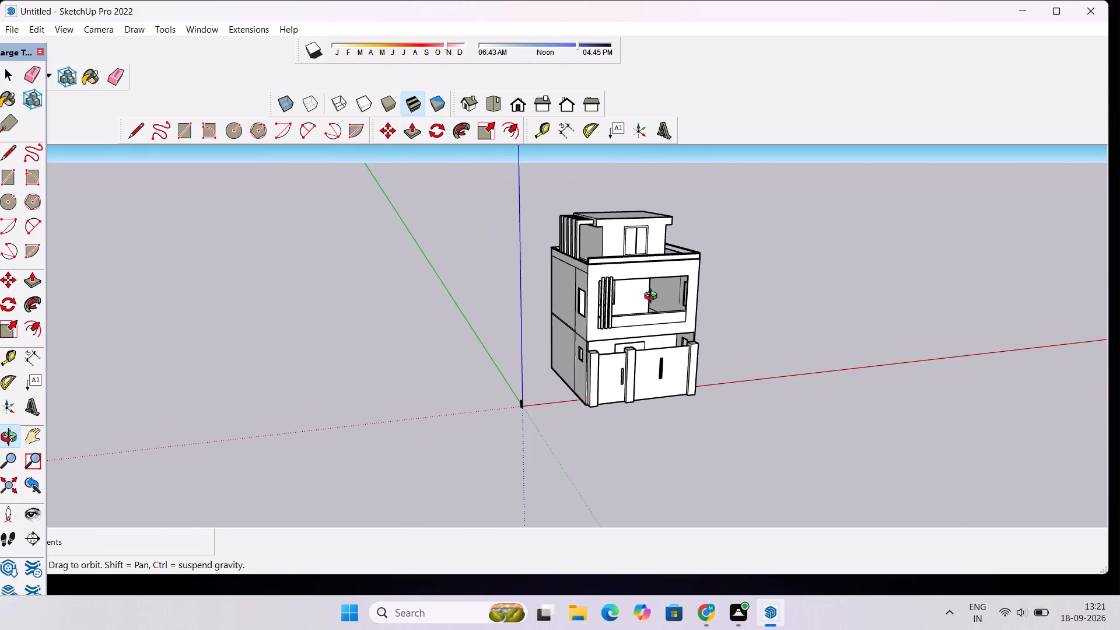
scroll(653, 297, down, 3)
scroll(738, 327, up, 1)
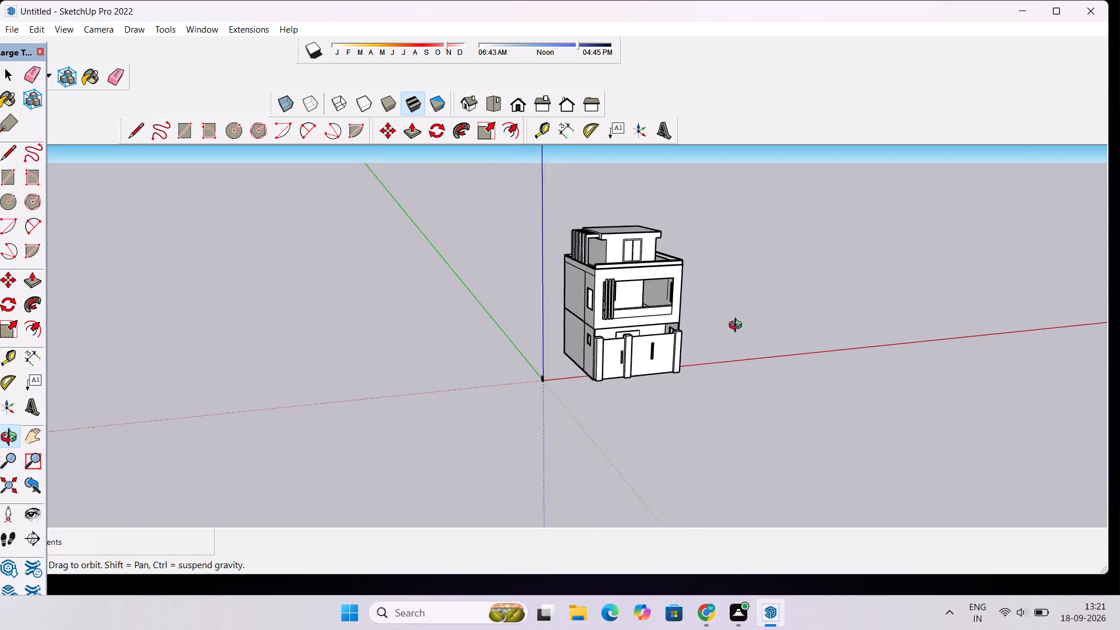
scroll(738, 327, up, 3)
drag(727, 325, 666, 319)
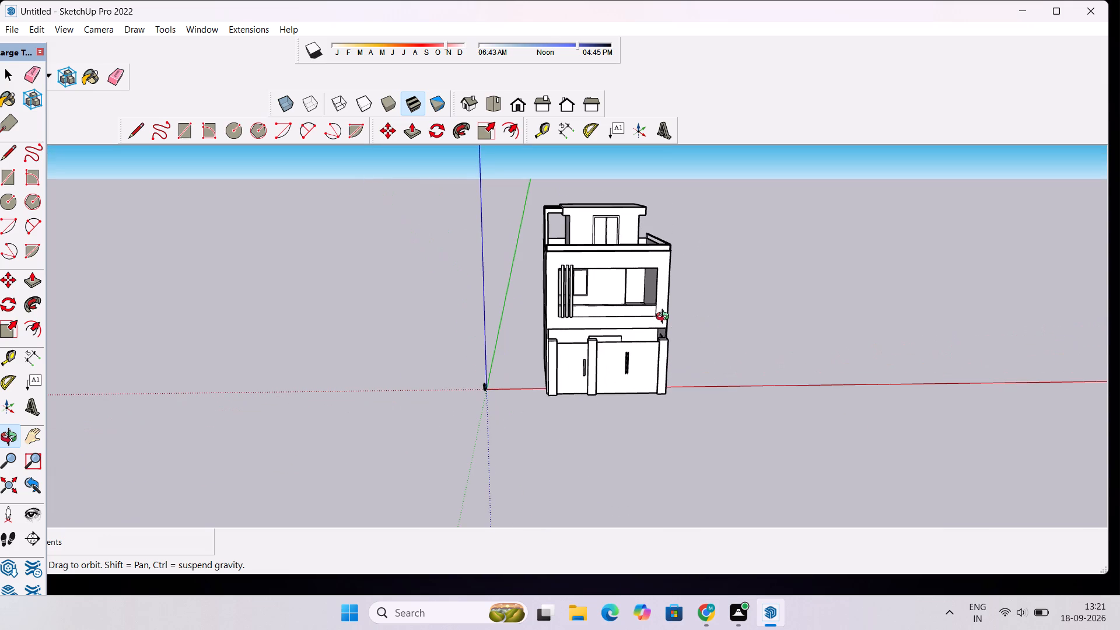
scroll(665, 318, down, 4)
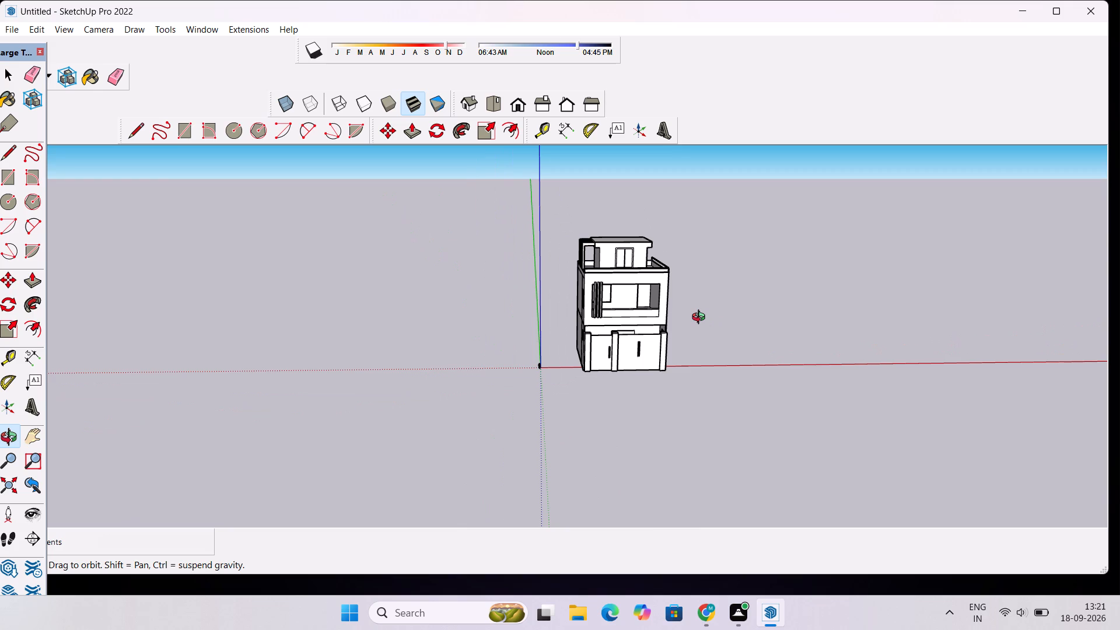
scroll(676, 334, up, 3)
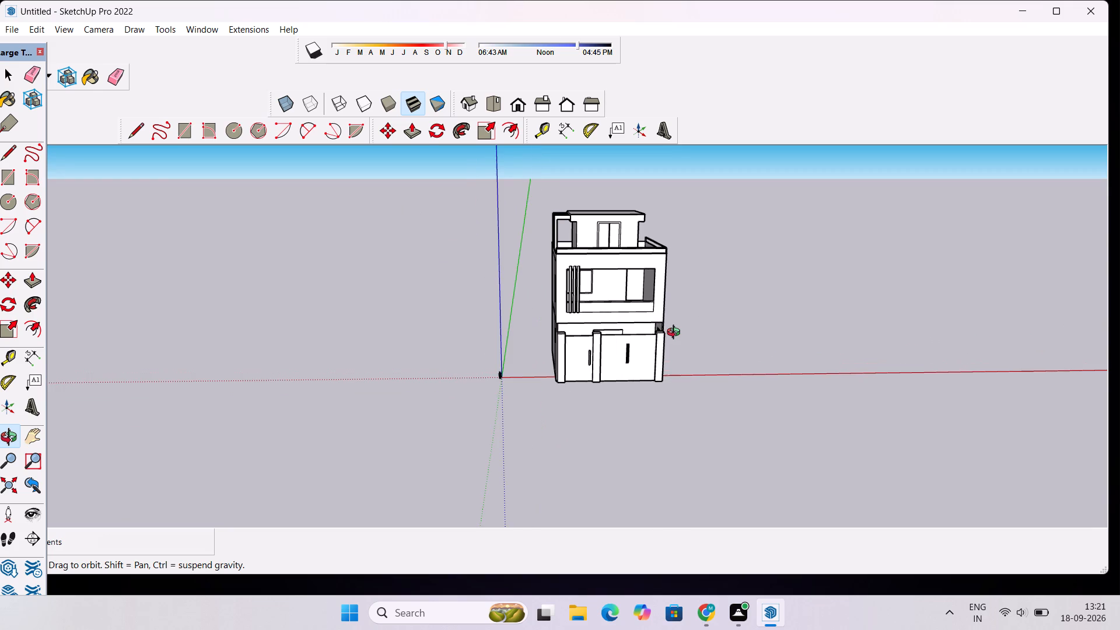
scroll(676, 334, down, 2)
drag(676, 334, 633, 320)
scroll(633, 320, down, 4)
shift+drag(655, 311, 572, 303)
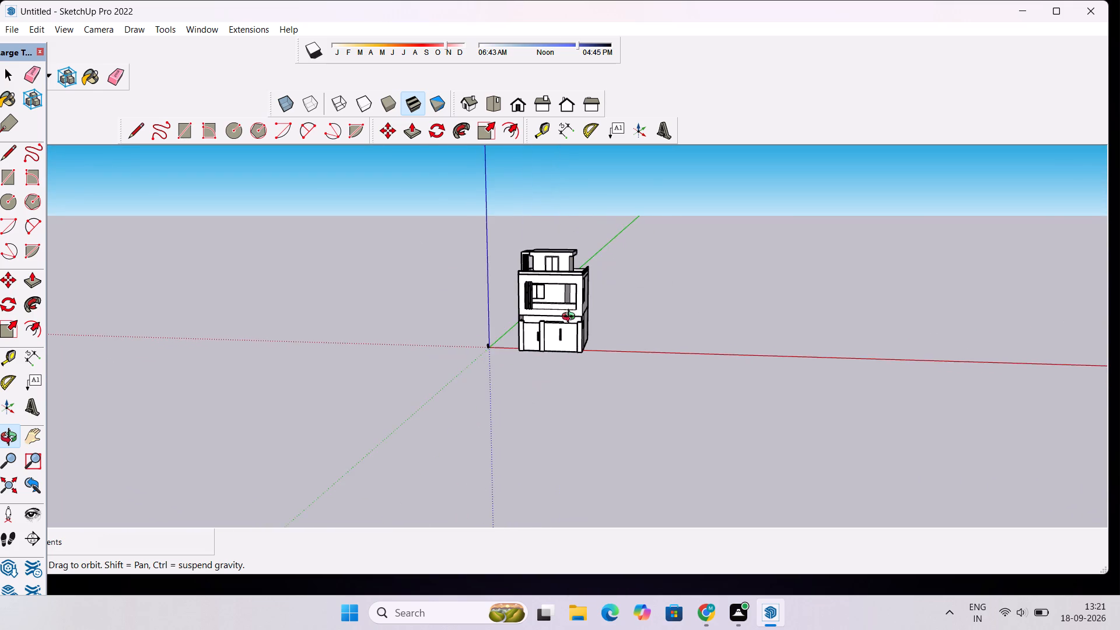
Examine the first-floor balcony opening, its vertical fins, parapet and ceiling on the front elevation.
scroll(571, 318, up, 12)
drag(535, 383, 564, 329)
scroll(564, 323, down, 5)
shift+drag(569, 282, 563, 366)
scroll(559, 341, up, 3)
drag(552, 340, 670, 363)
scroll(611, 324, up, 5)
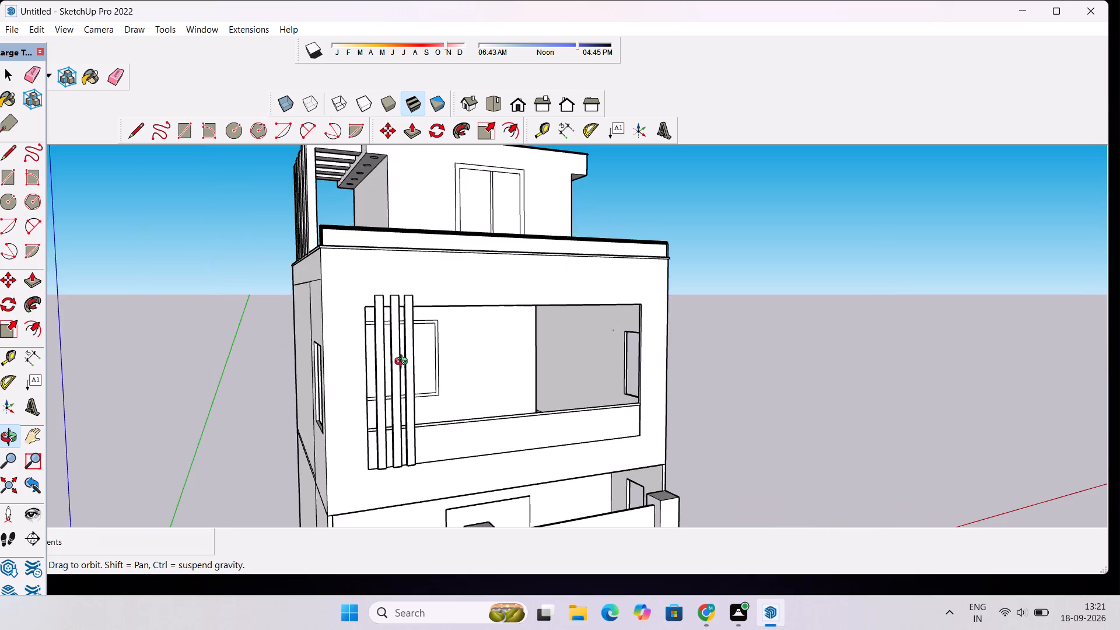
drag(442, 358, 453, 359)
scroll(453, 359, down, 4)
drag(534, 341, 513, 362)
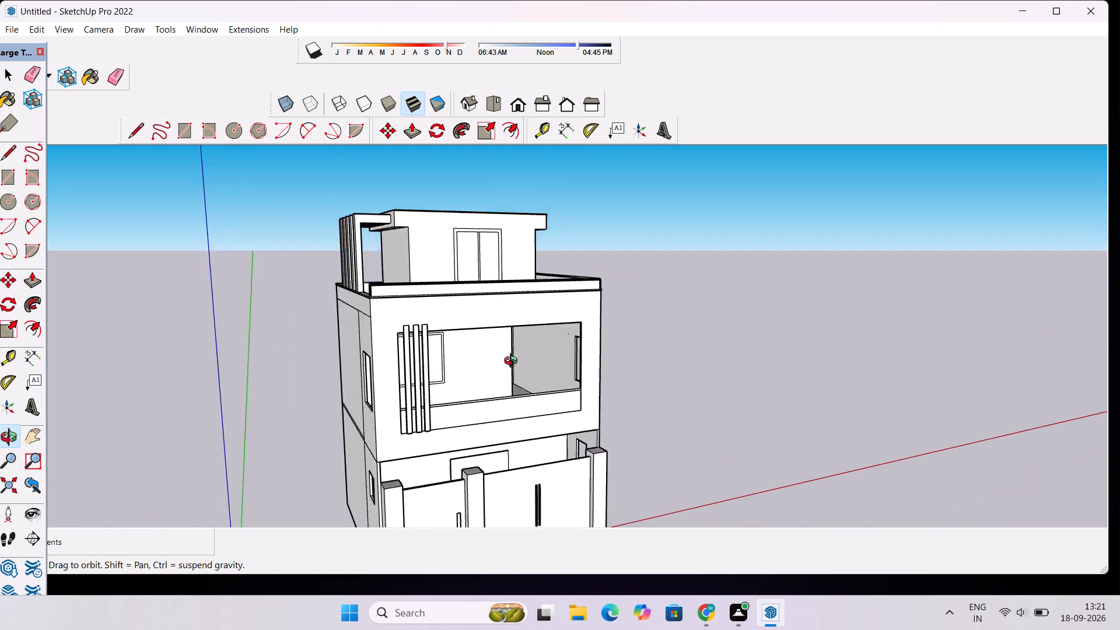
drag(513, 362, 440, 391)
scroll(628, 337, up, 9)
drag(482, 384, 508, 254)
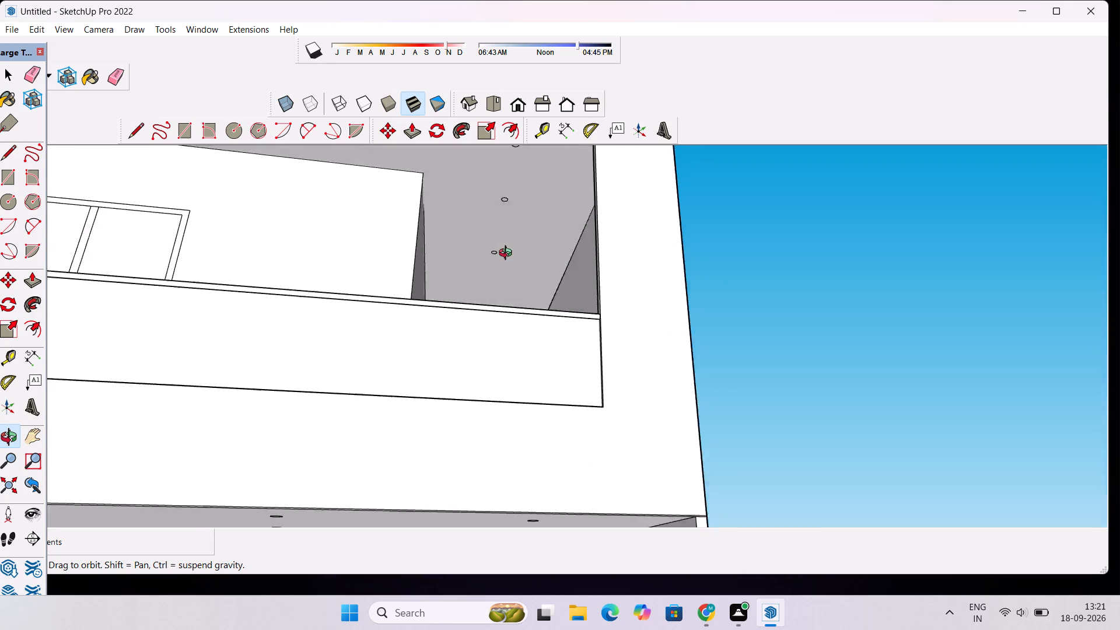
drag(508, 254, 460, 354)
scroll(478, 313, down, 11)
scroll(422, 318, up, 4)
shift+drag(407, 319, 503, 345)
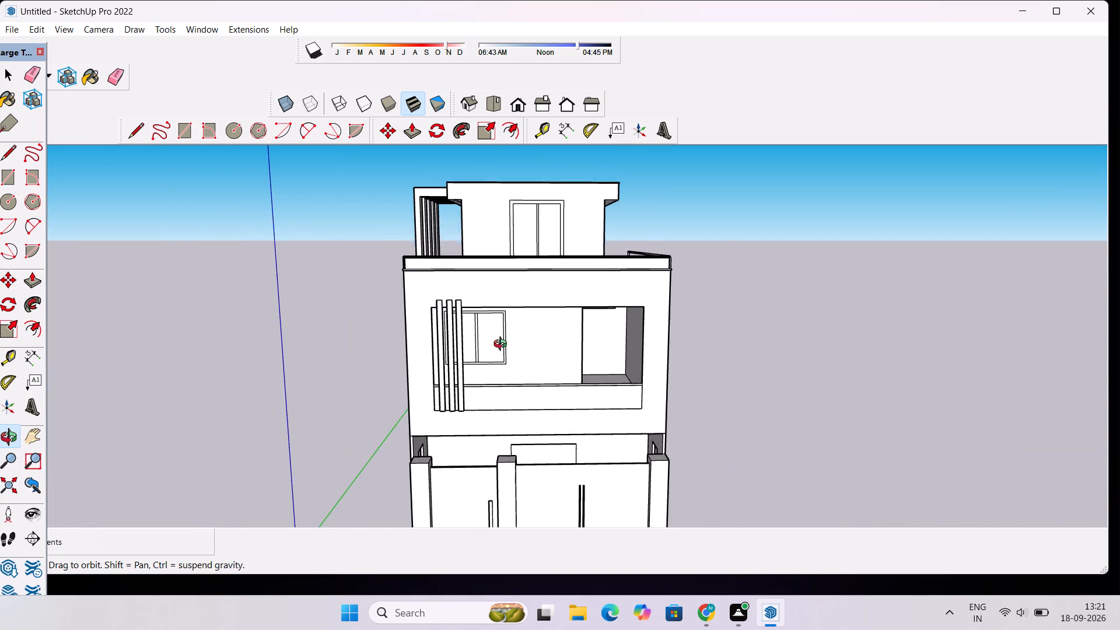
Show Tray 1 with its material library.
scroll(503, 345, up, 2)
scroll(520, 296, down, 1)
drag(521, 302, 523, 319)
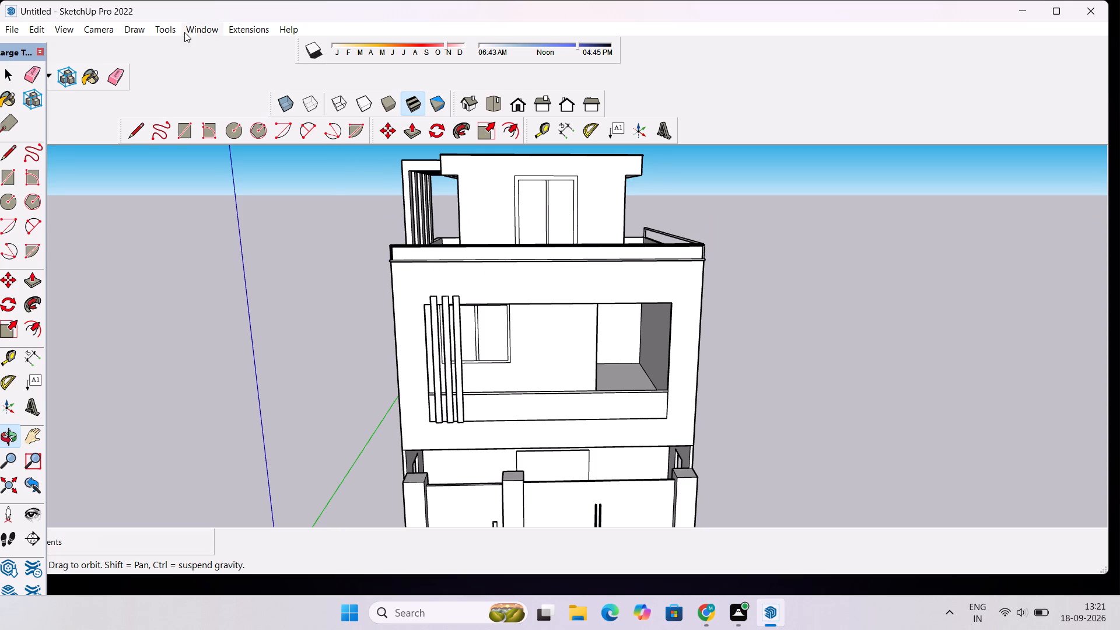
click(202, 29)
click(225, 62)
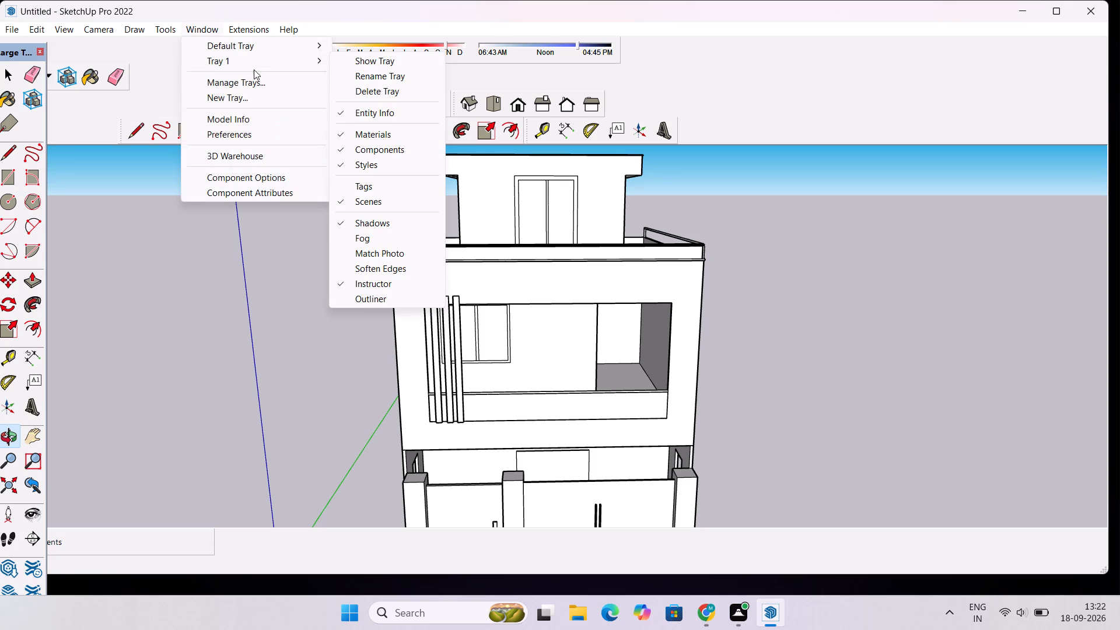
click(366, 62)
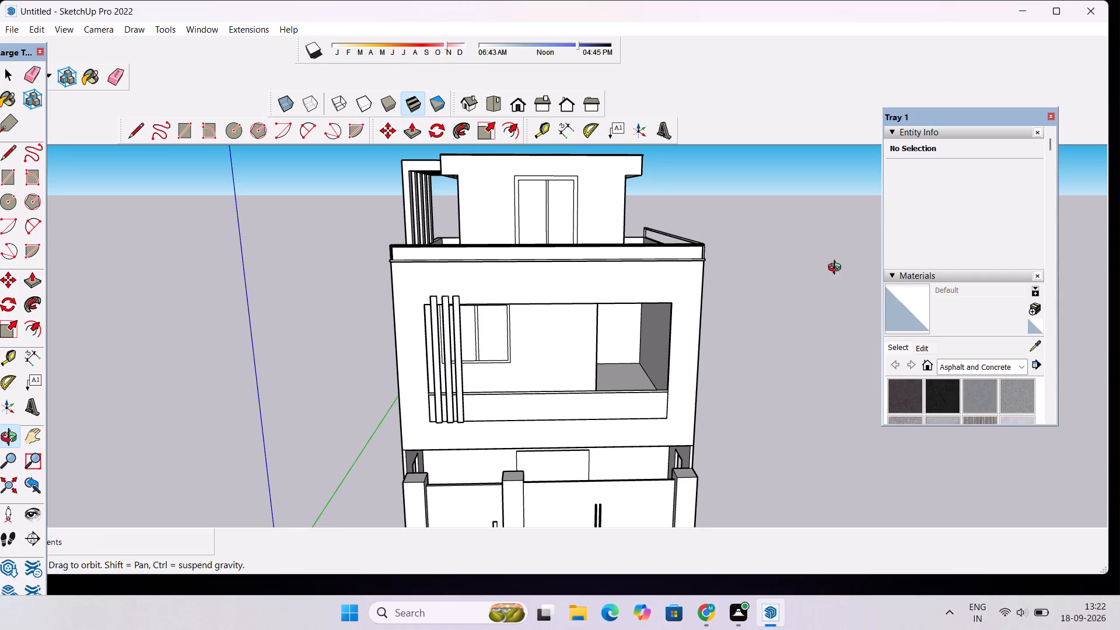
Paint the wide double-gate panel on the ground-floor front with Stone Flagstone Ashlar from Brick, Cladding and Siding.
scroll(908, 312, down, 1)
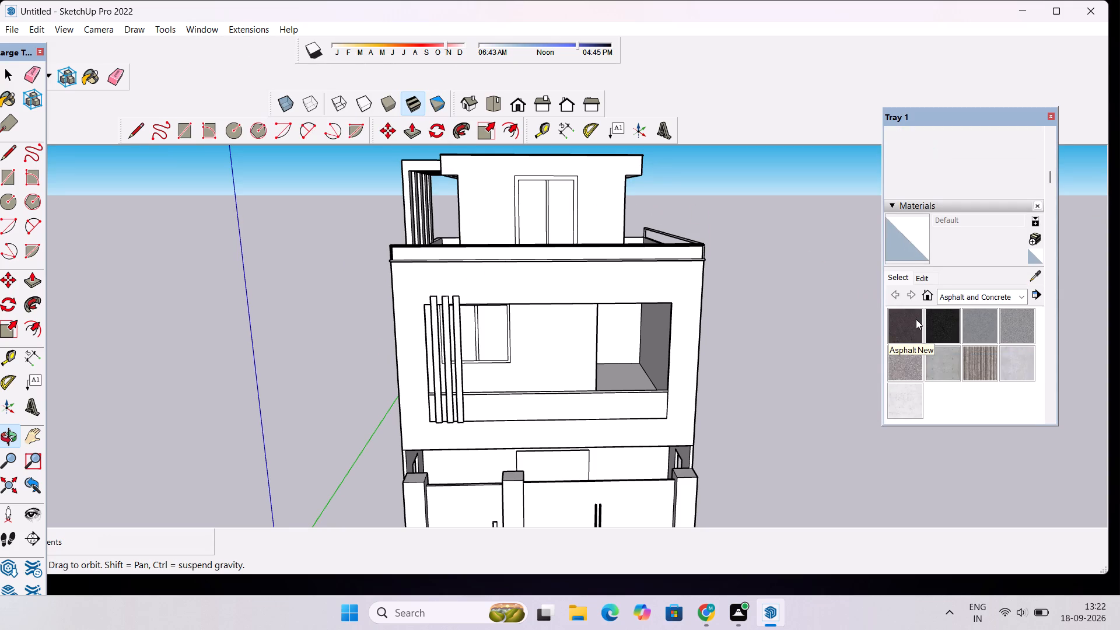
scroll(916, 319, down, 1)
scroll(937, 316, up, 1)
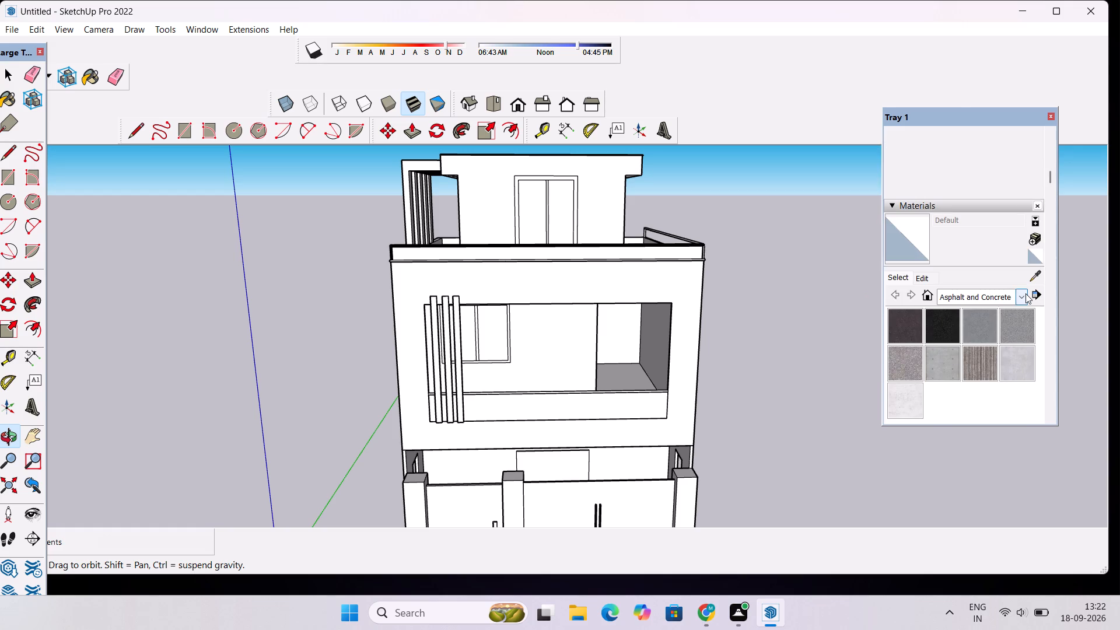
click(1025, 293)
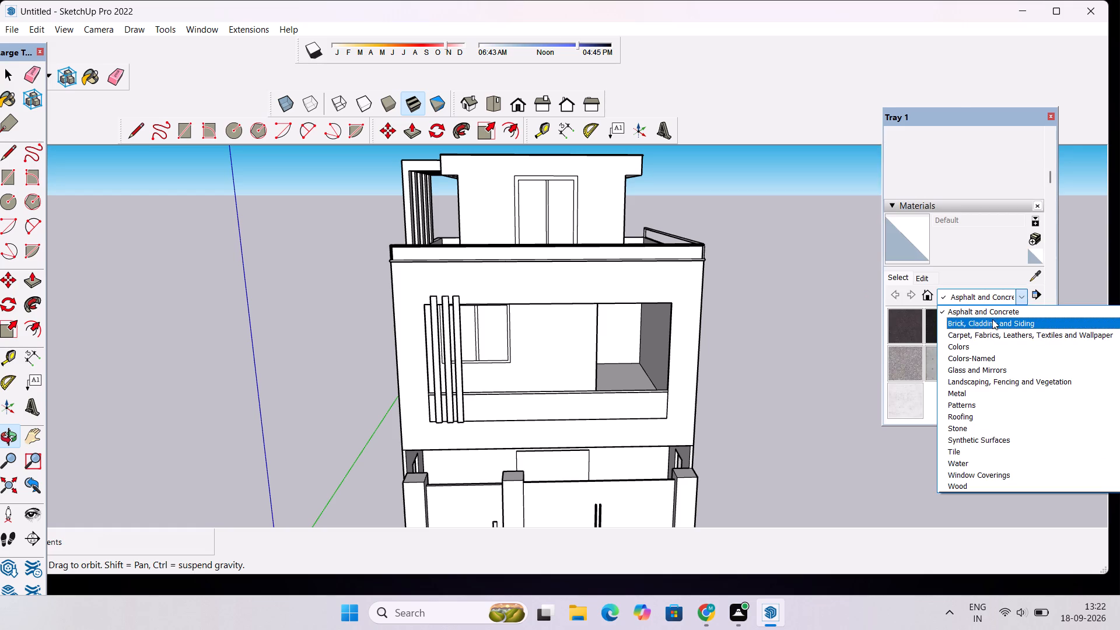
click(991, 323)
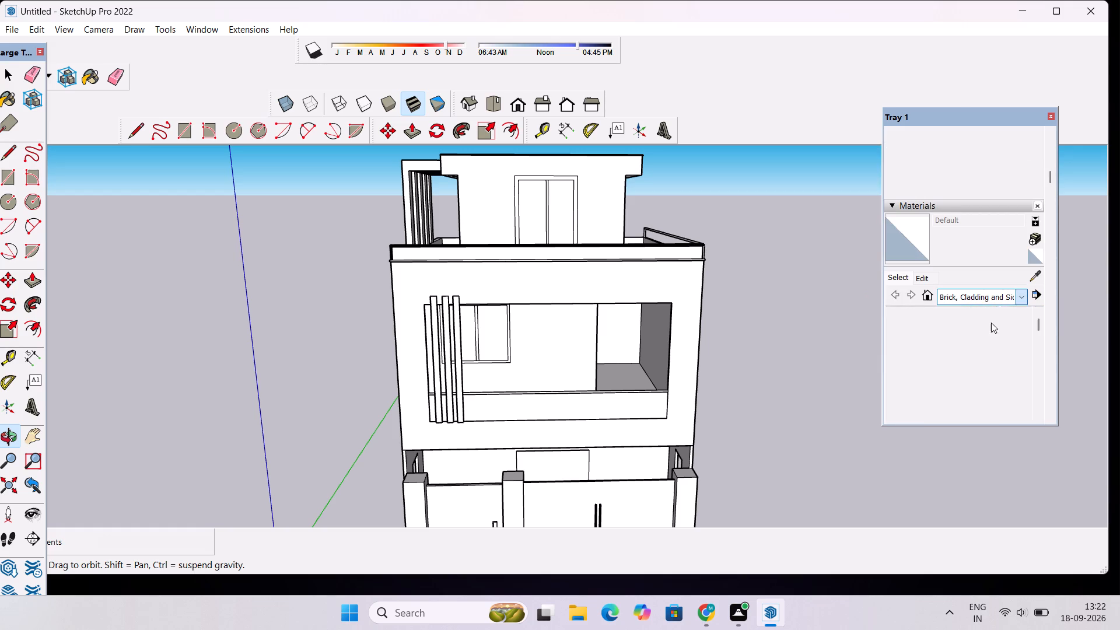
scroll(972, 331, down, 4)
scroll(972, 332, up, 1)
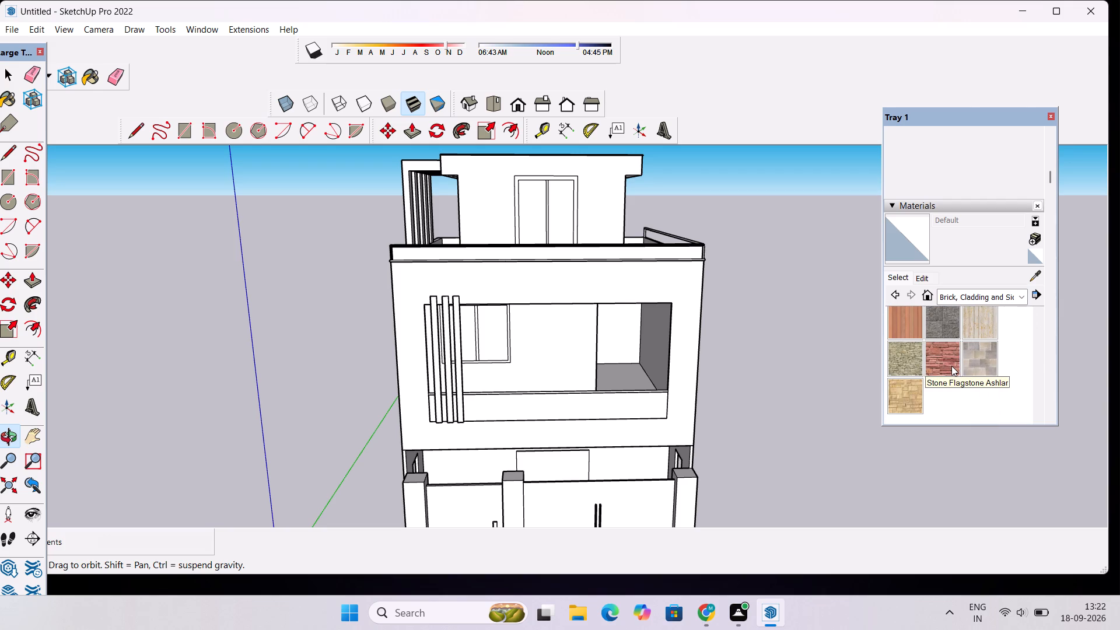
click(951, 366)
scroll(600, 346, down, 5)
scroll(609, 464, up, 7)
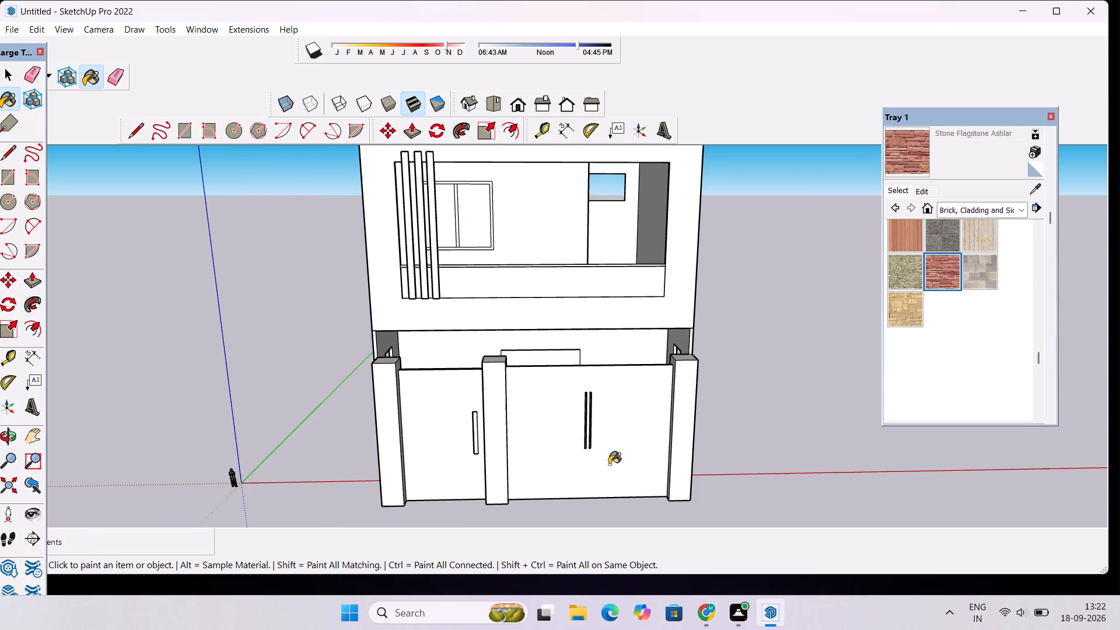
scroll(569, 450, up, 4)
click(563, 408)
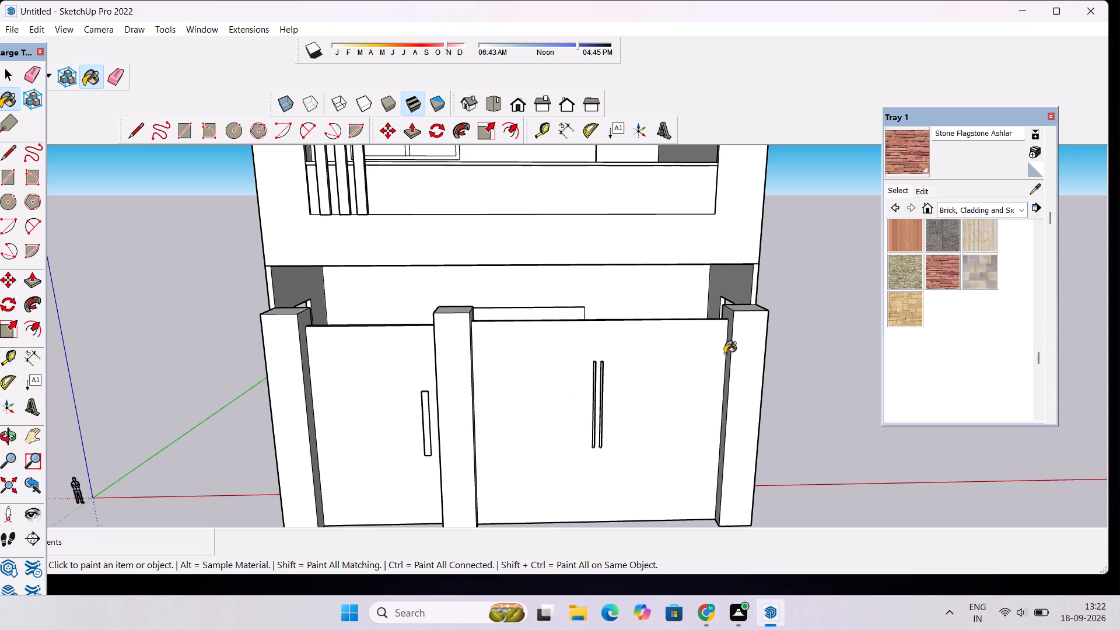
Edit the Stone Flagstone Ashlar material's color, lowering its brightness to a very dark brown.
click(928, 191)
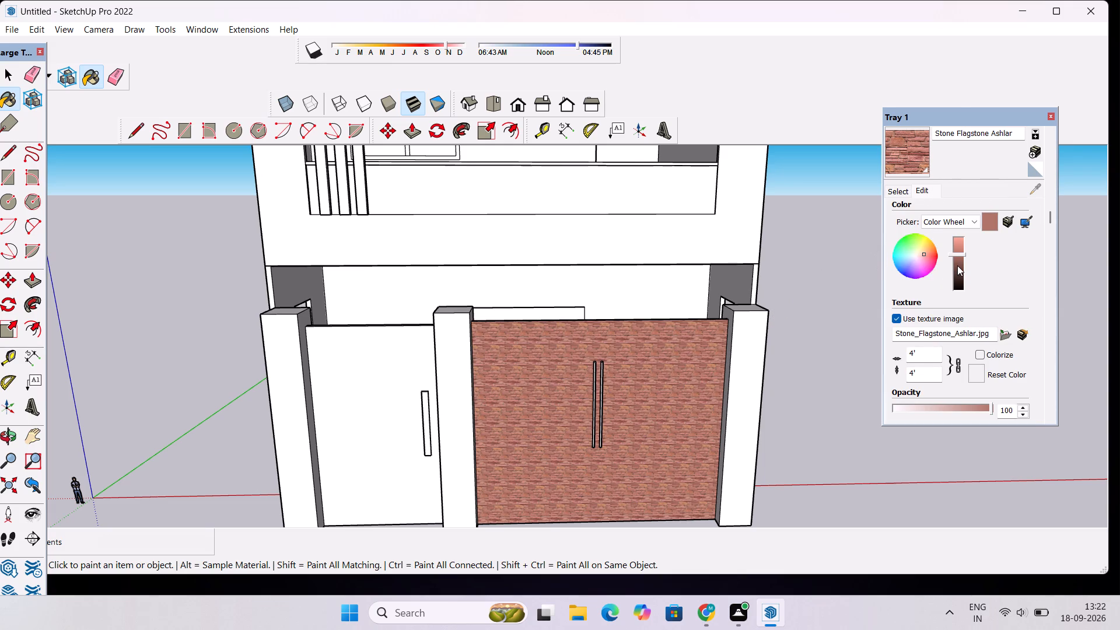
click(957, 265)
click(957, 265)
click(958, 275)
click(958, 282)
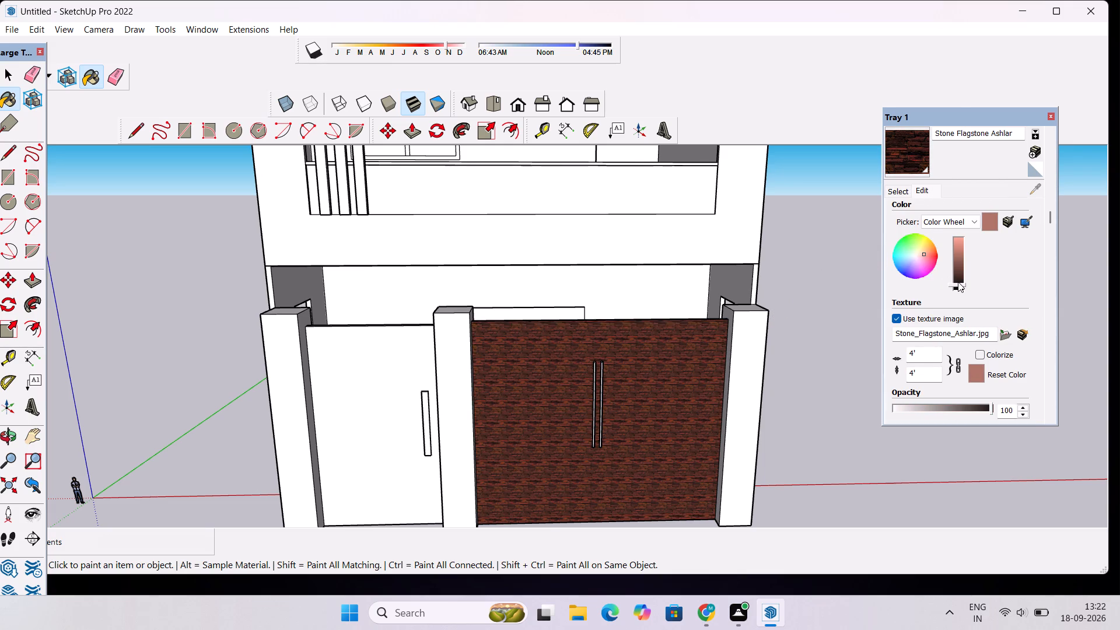
click(958, 282)
click(958, 284)
click(958, 284)
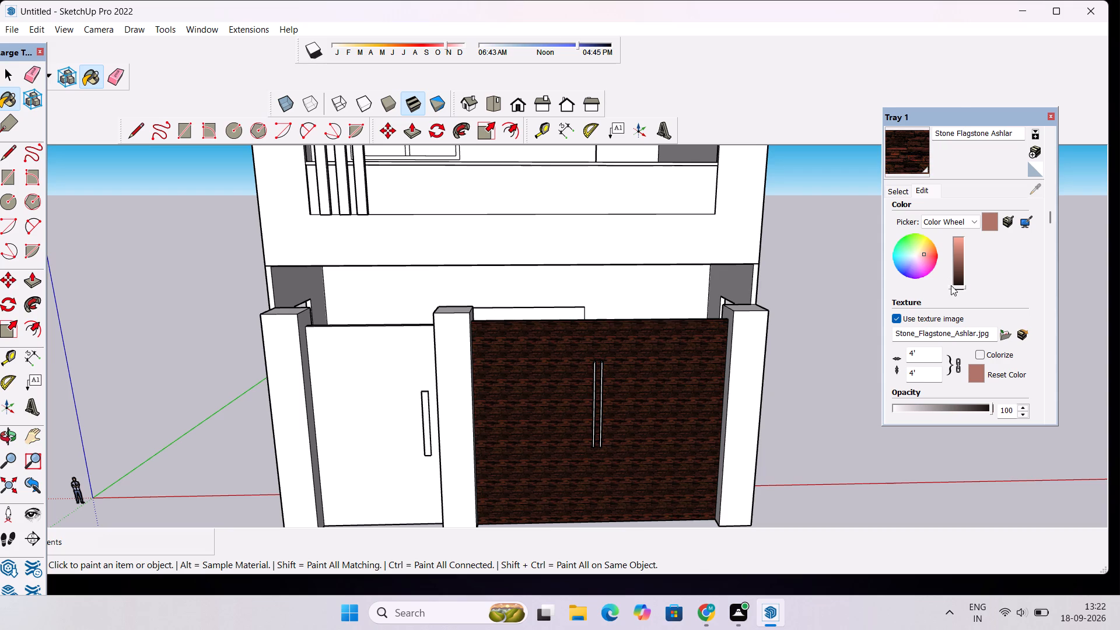
Review the house from the front and both sides with the dark gate finish, including the base of the gate wall.
scroll(706, 325, down, 8)
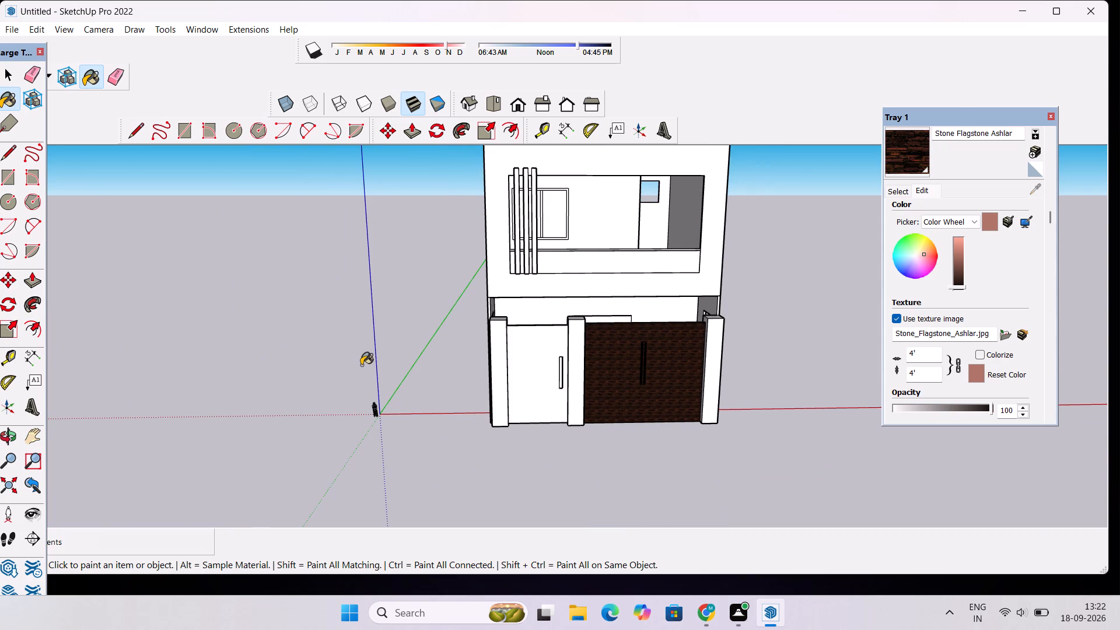
key(space)
text(o)
scroll(341, 367, down, 4)
shift+drag(427, 370, 327, 385)
key(space)
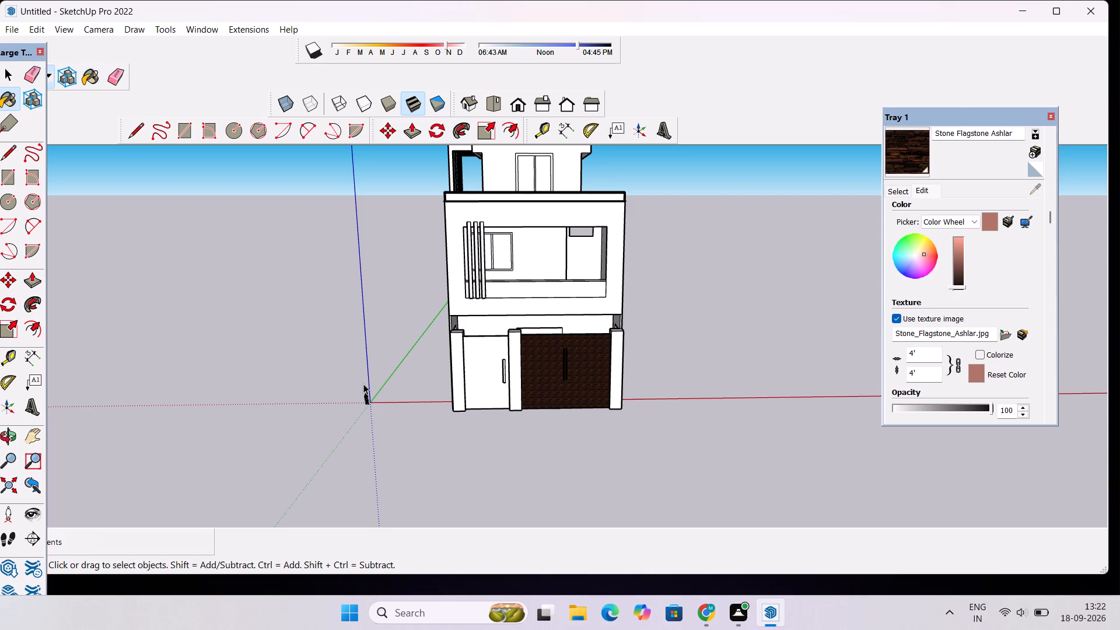
key(o)
shift+drag(460, 361, 389, 403)
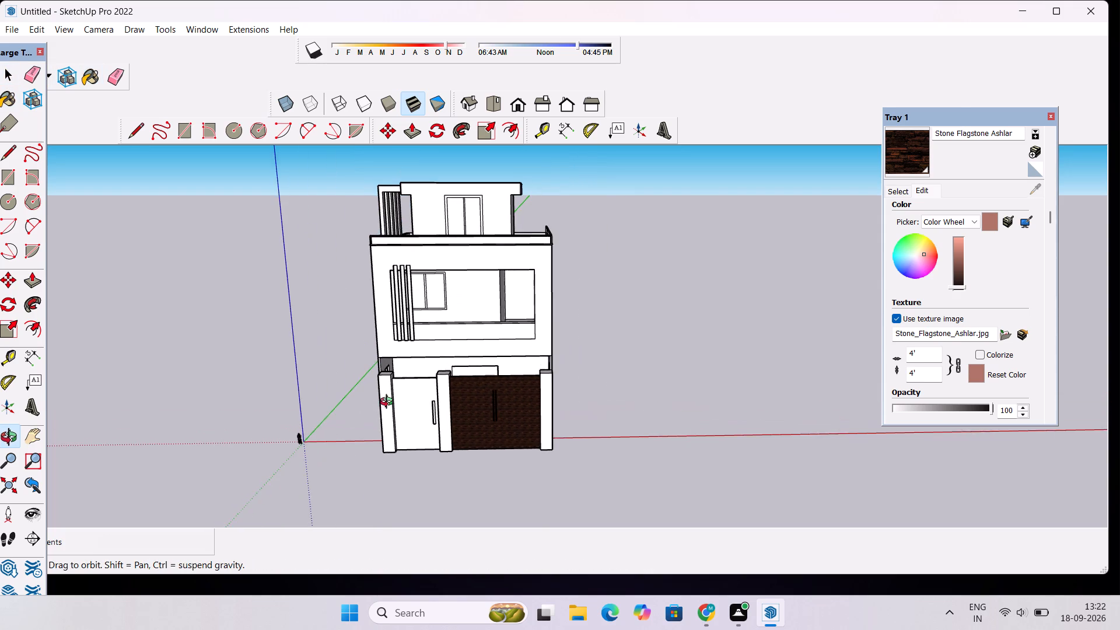
scroll(389, 403, down, 5)
drag(352, 400, 500, 377)
scroll(467, 353, up, 4)
drag(587, 365, 514, 371)
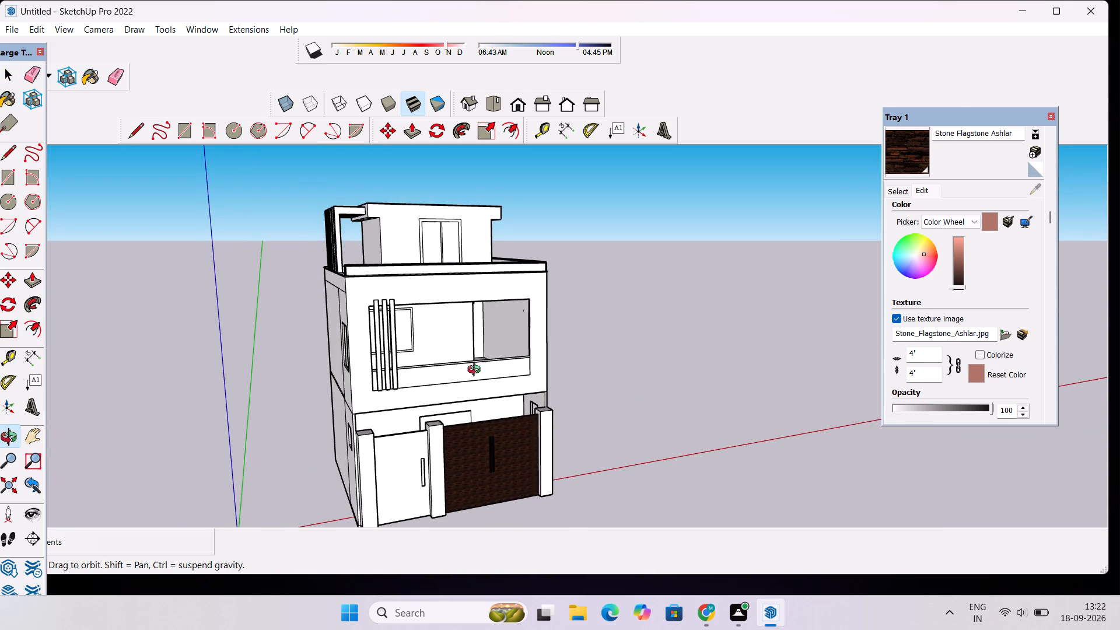
scroll(477, 371, down, 4)
shift+drag(422, 365, 497, 383)
scroll(503, 385, up, 3)
drag(614, 362, 414, 397)
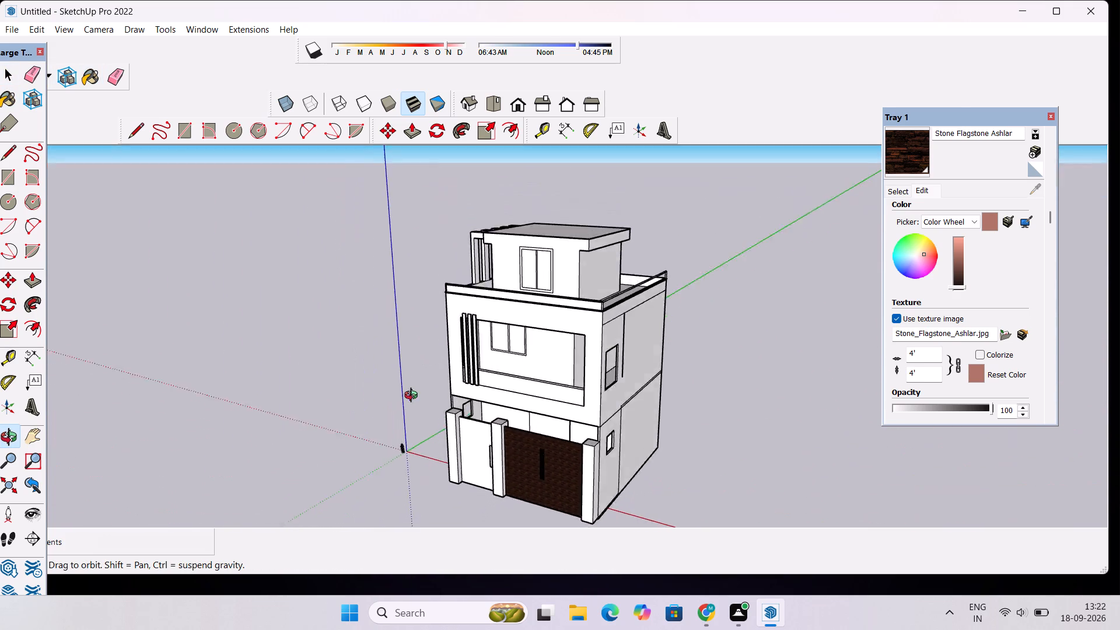
drag(414, 397, 579, 387)
scroll(571, 386, down, 5)
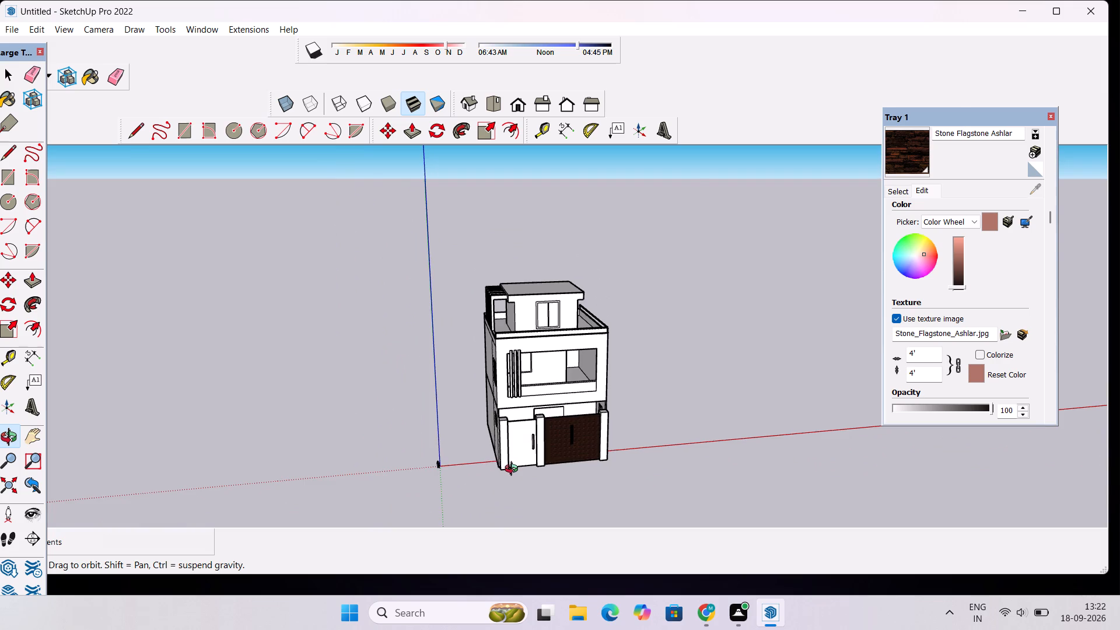
scroll(526, 453, up, 8)
drag(552, 457, 548, 437)
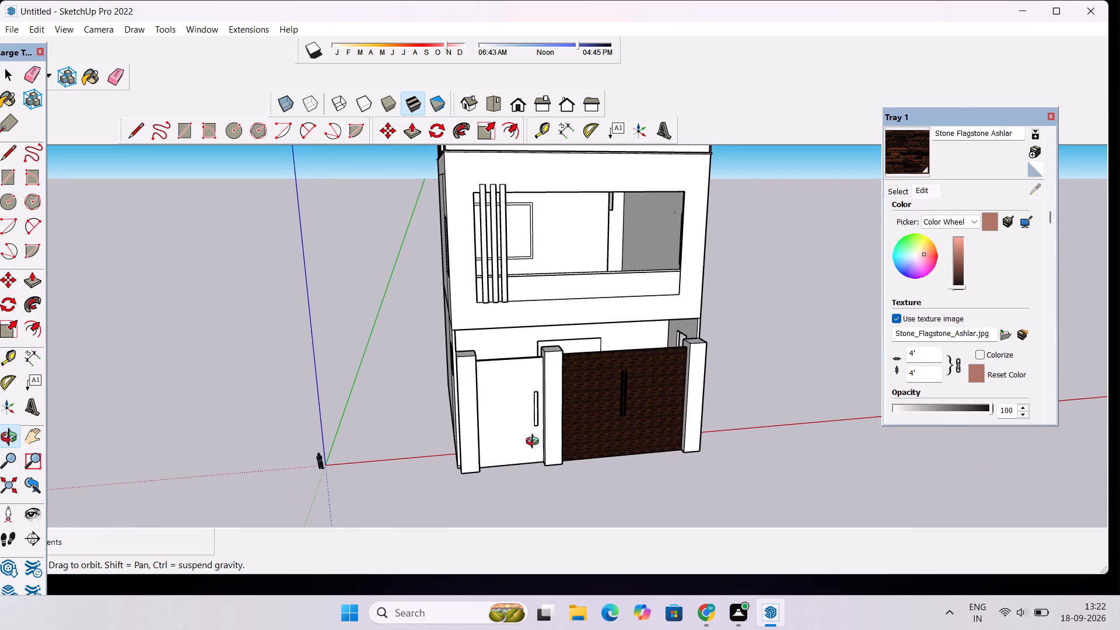
drag(570, 457, 562, 414)
scroll(564, 405, down, 2)
shift+drag(554, 468, 554, 416)
scroll(492, 443, up, 4)
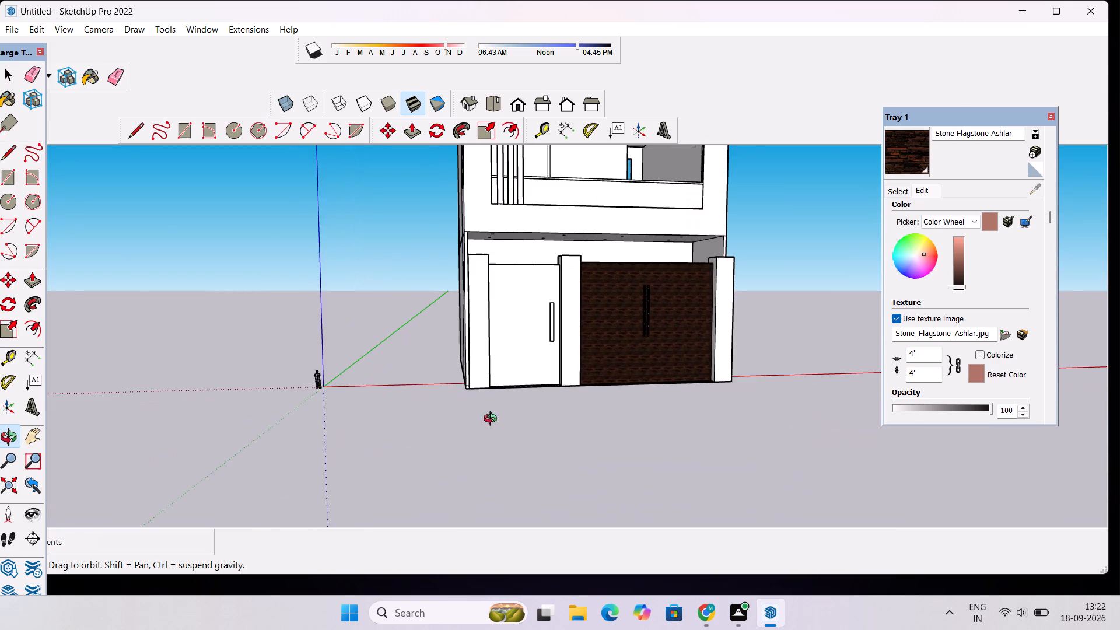
Push/Pull the thin front edge of the base slab below the gate pillars outward about 6' 3 3/8".
scroll(493, 420, up, 8)
drag(449, 392, 550, 375)
scroll(561, 370, up, 4)
drag(561, 370, 478, 357)
scroll(426, 368, up, 3)
drag(467, 353, 402, 383)
shift+scroll(404, 377, up, 4)
shift+drag(508, 344, 444, 356)
scroll(440, 359, up, 3)
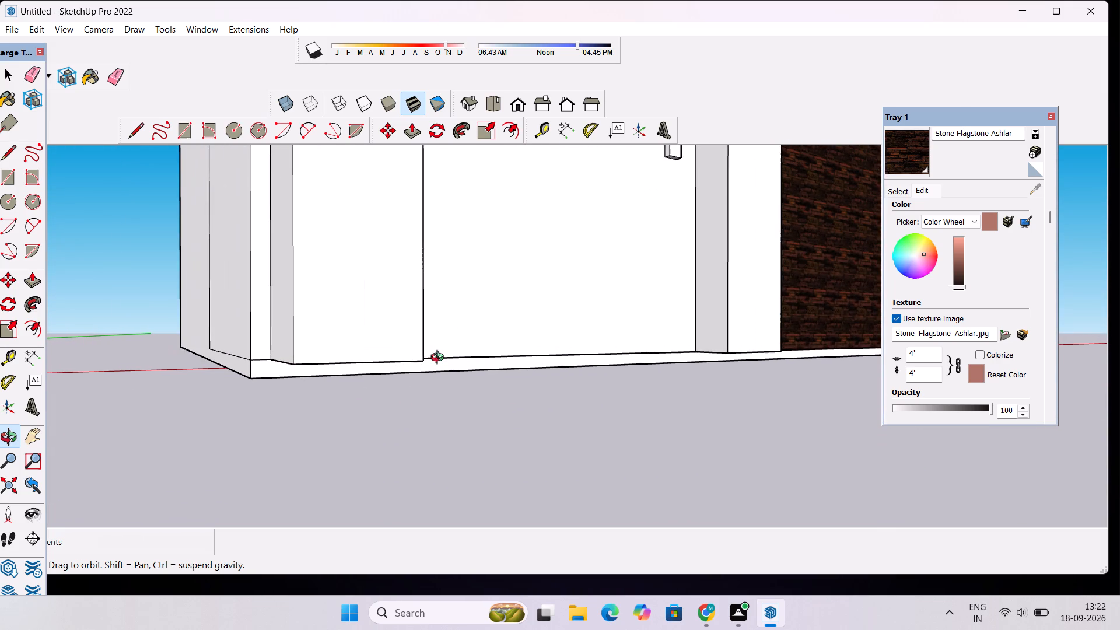
key(p)
click(403, 369)
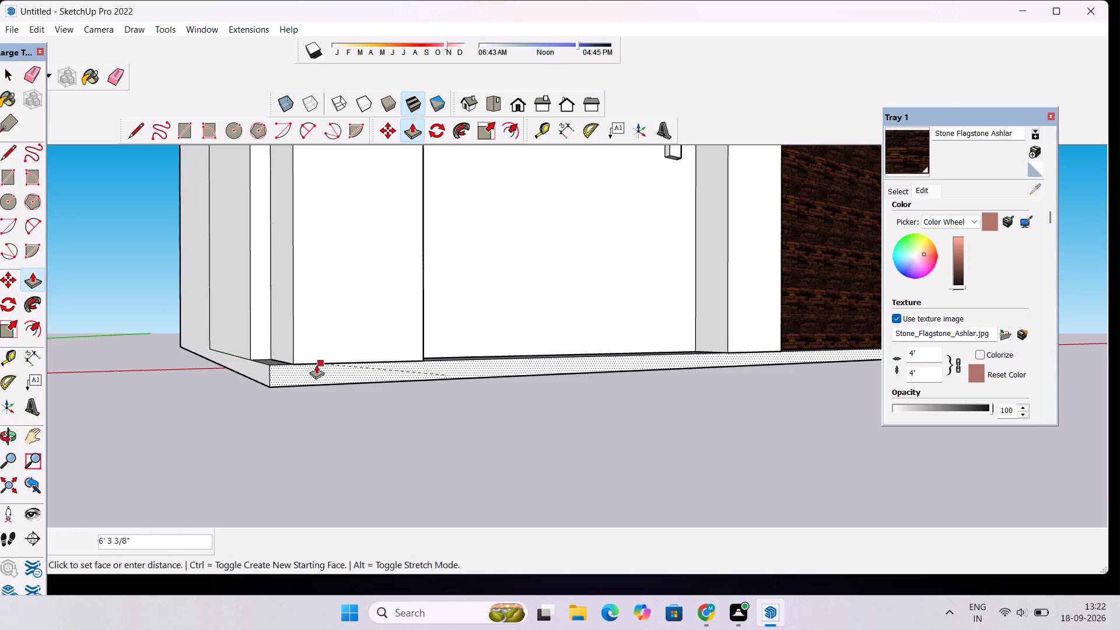
click(297, 363)
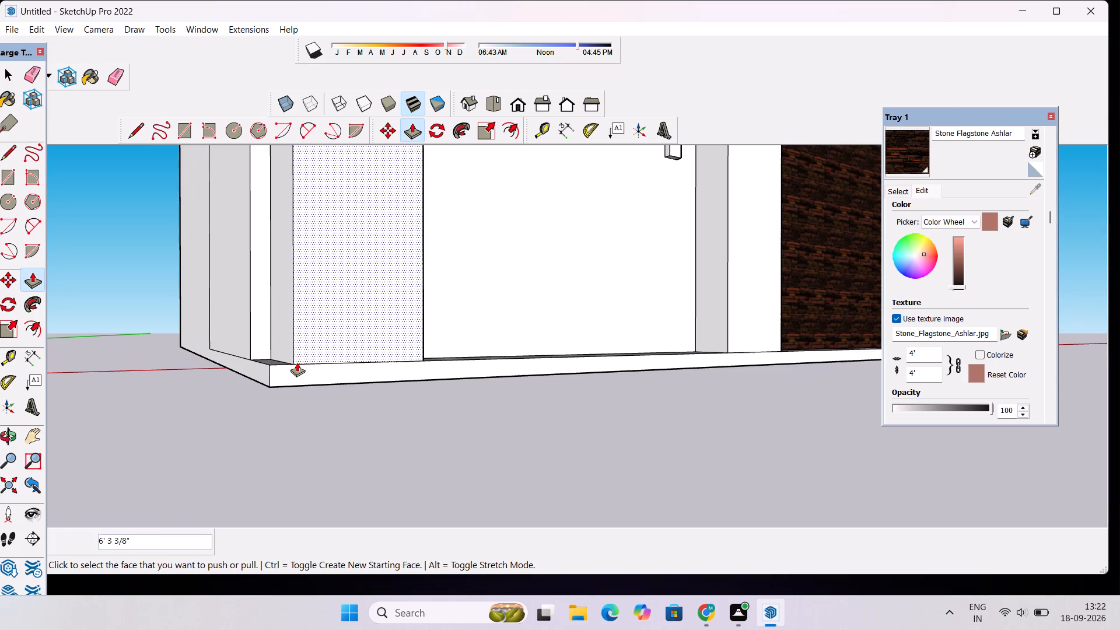
Push/Pull the outer side face of the corner pillar beside the small gate out to the base slab's corner.
scroll(267, 352, down, 4)
click(279, 325)
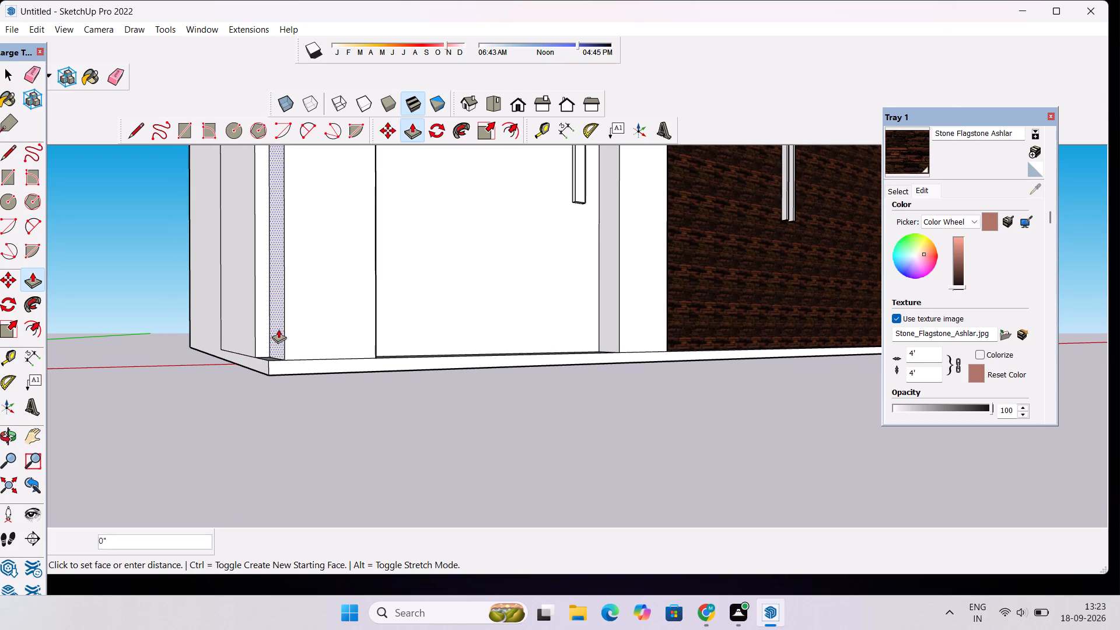
click(268, 363)
key(space)
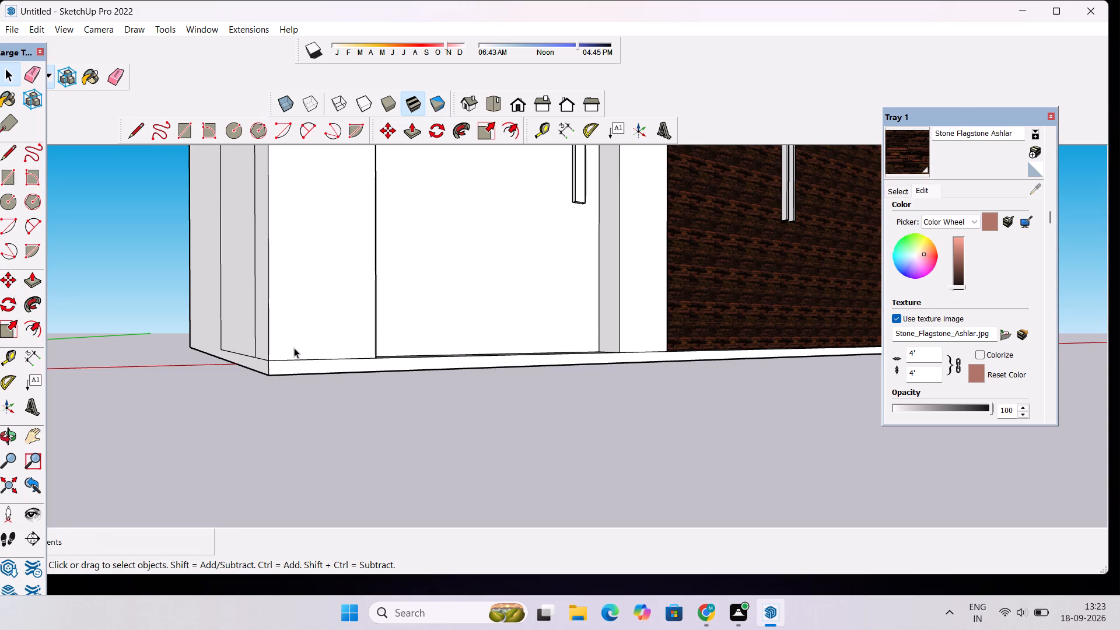
Inspect the gate front, its pillars and the base slab edge from the side and from above.
key(o)
drag(294, 347, 247, 410)
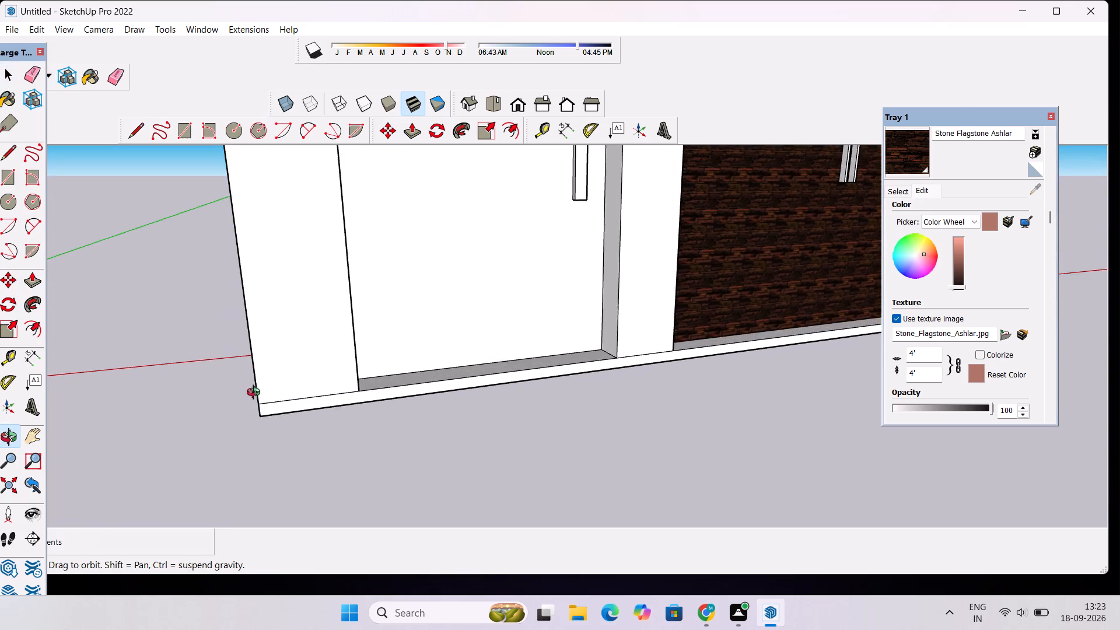
scroll(257, 392, down, 8)
scroll(257, 392, up, 1)
scroll(262, 384, down, 5)
drag(268, 365, 509, 346)
scroll(509, 348, down, 6)
drag(530, 335, 358, 335)
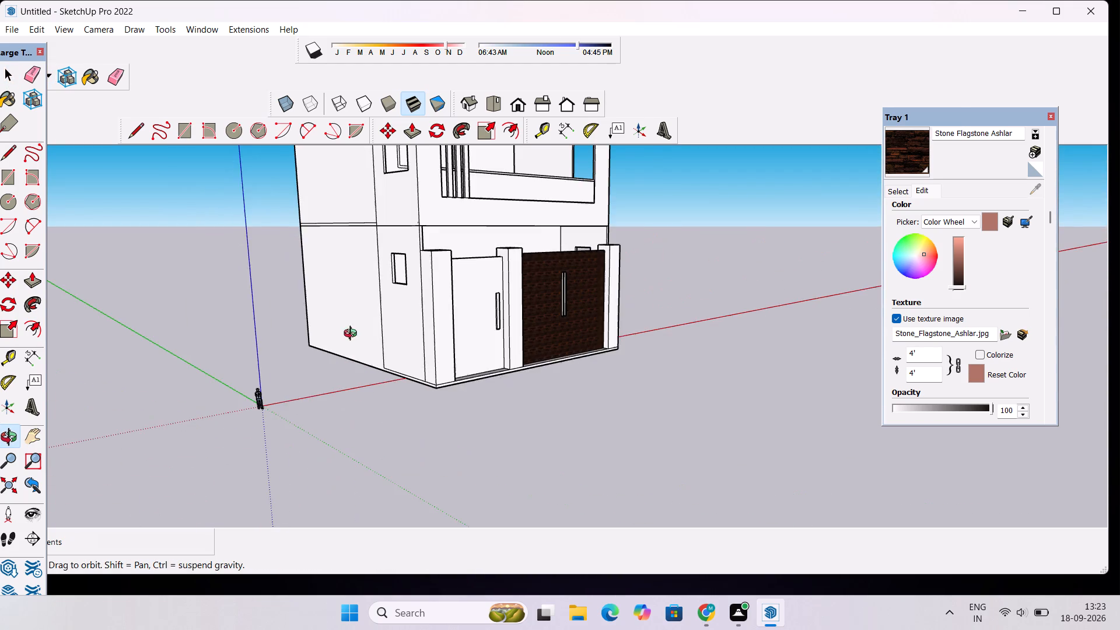
scroll(511, 287, up, 5)
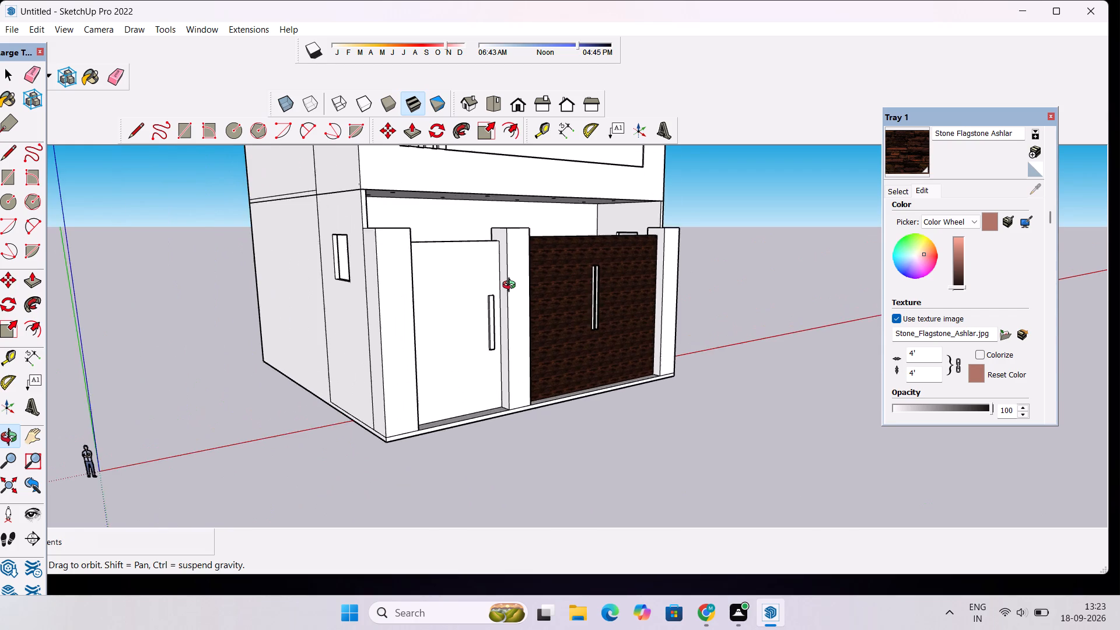
scroll(512, 286, up, 2)
drag(567, 272, 468, 309)
scroll(466, 309, down, 4)
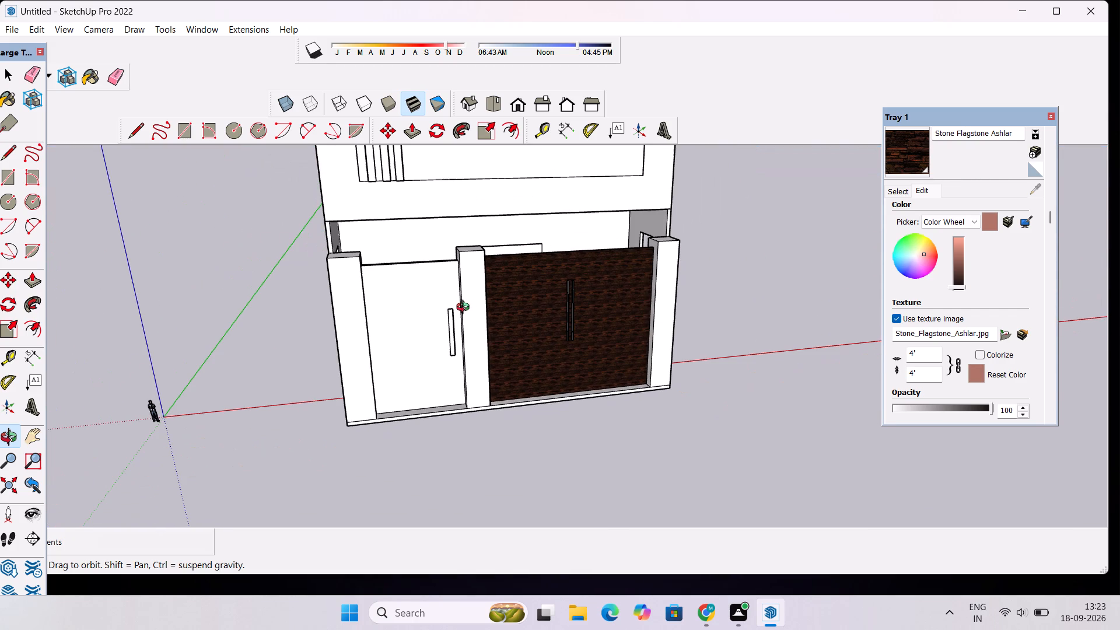
scroll(466, 309, down, 3)
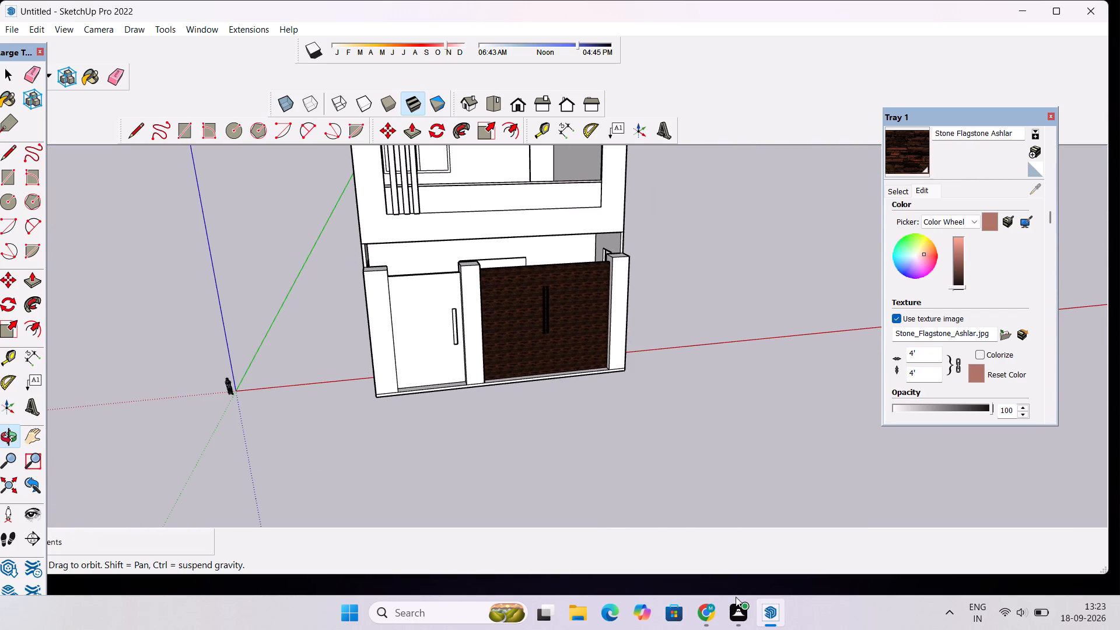
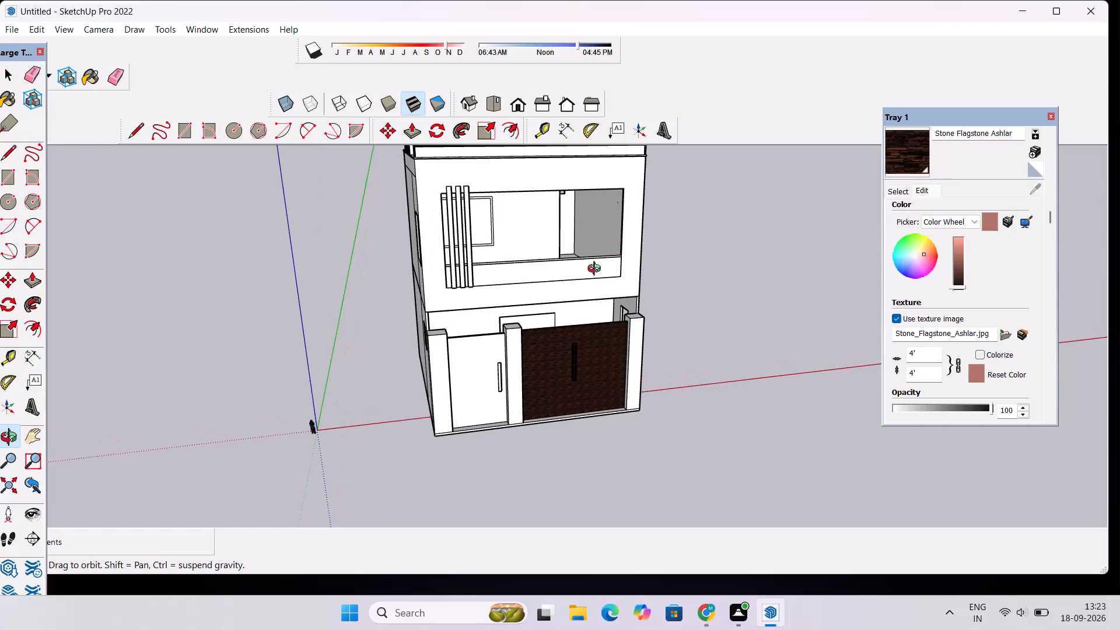
Paint the front face of the small gate with the dark Stone Flagstone Ashlar material used on the large gate.
shift+drag(590, 277, 625, 395)
scroll(625, 391, up, 3)
scroll(670, 385, down, 5)
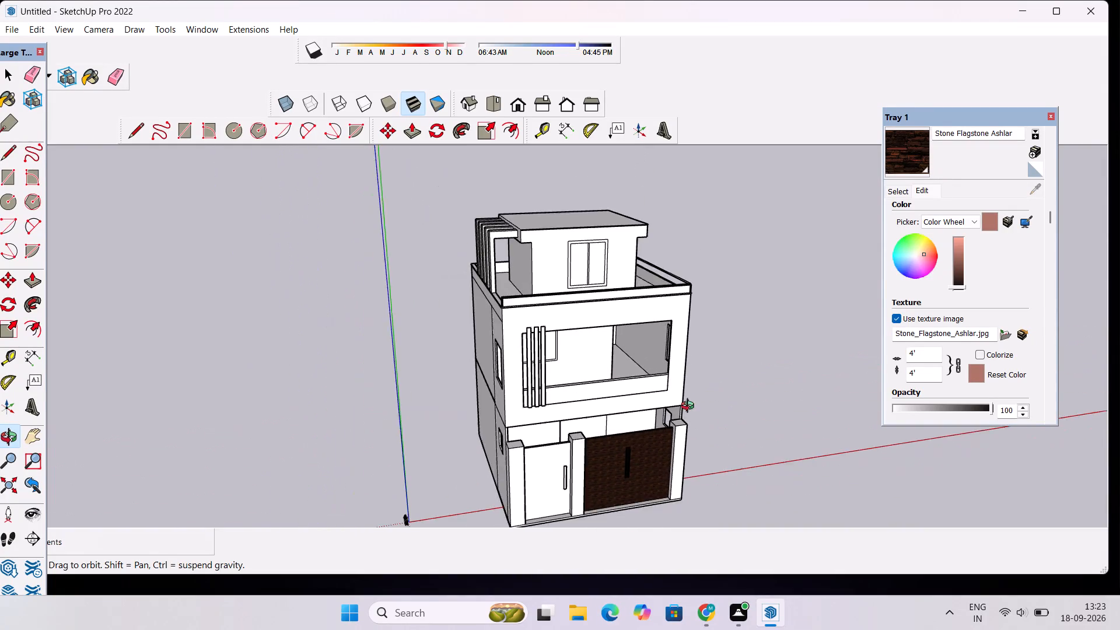
drag(705, 457, 624, 420)
scroll(617, 392, down, 5)
shift+drag(626, 451, 586, 346)
shift+scroll(551, 356, up, 9)
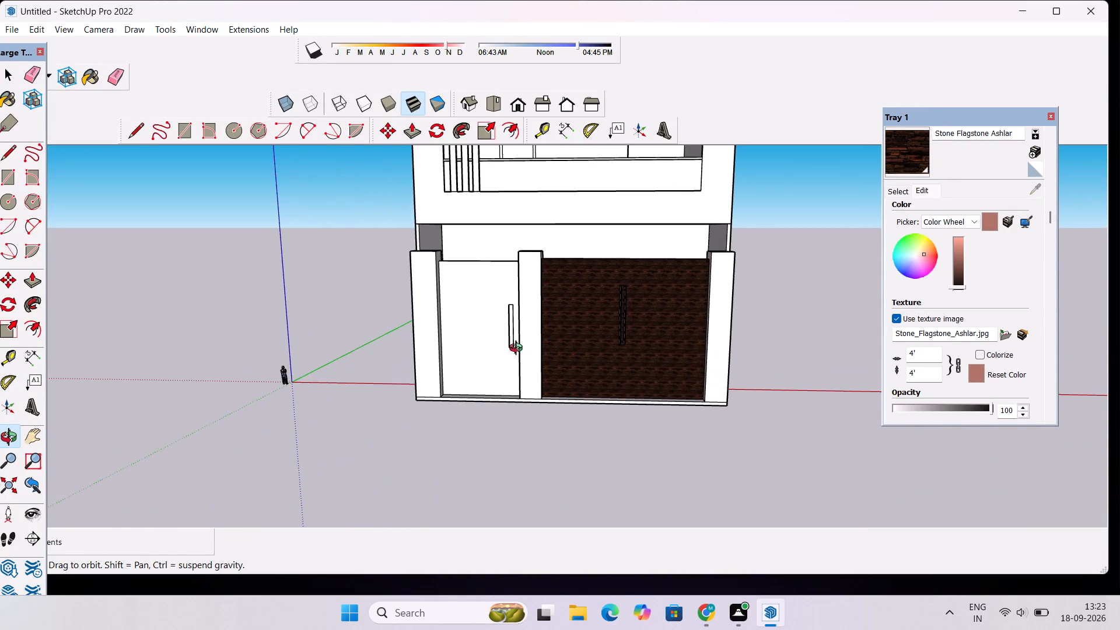
click(520, 349)
scroll(520, 348, up, 7)
drag(498, 347, 510, 390)
scroll(491, 365, up, 2)
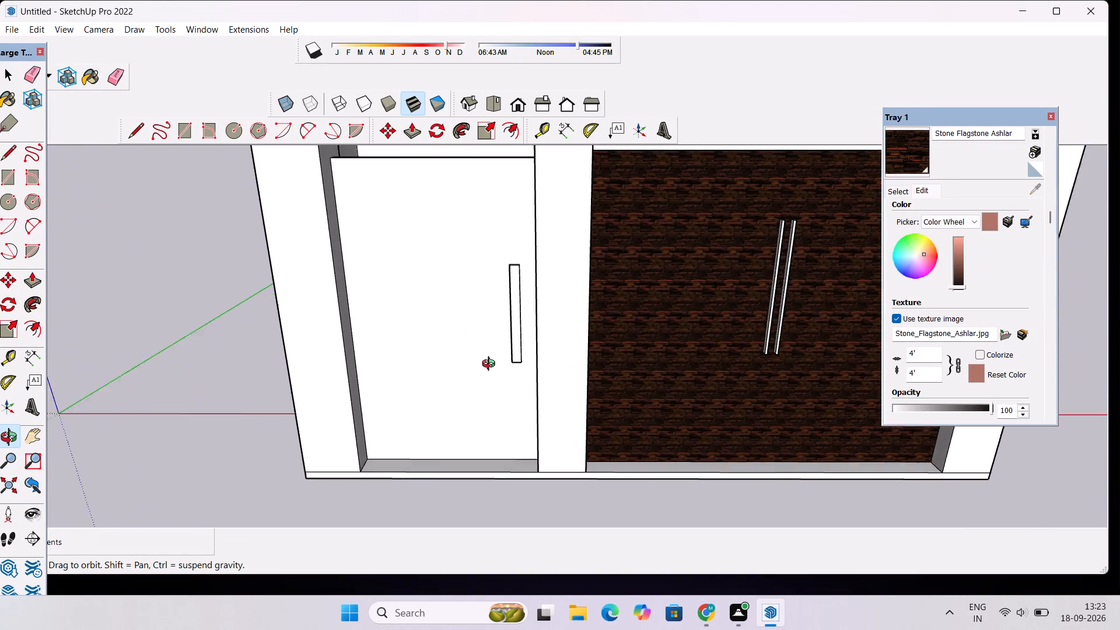
scroll(491, 365, up, 1)
shift+drag(484, 346, 452, 441)
scroll(455, 433, down, 4)
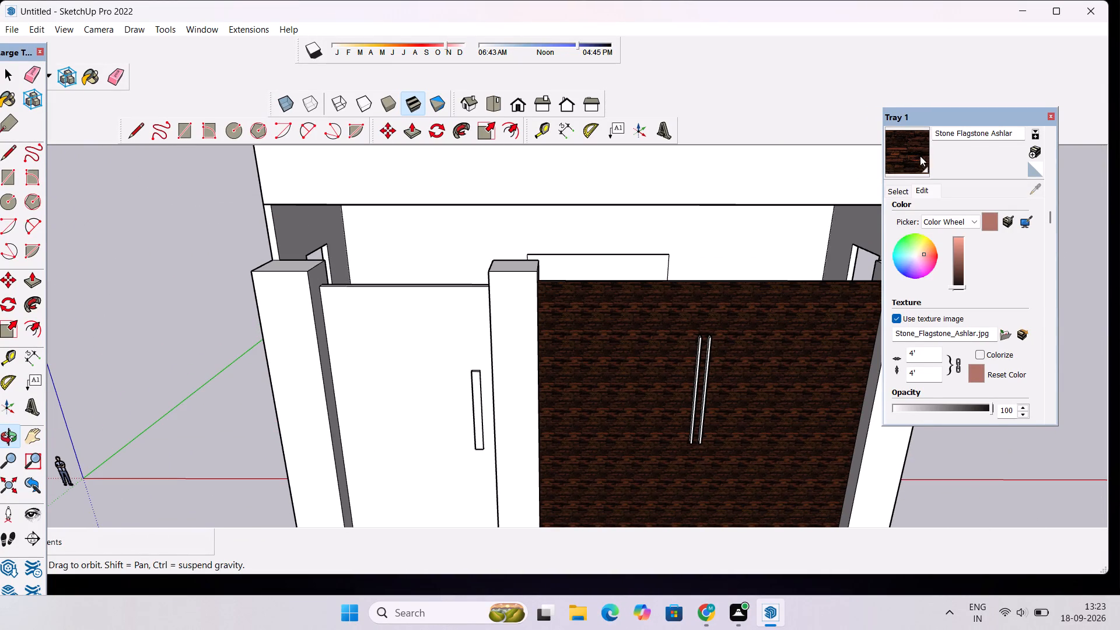
click(920, 156)
click(377, 325)
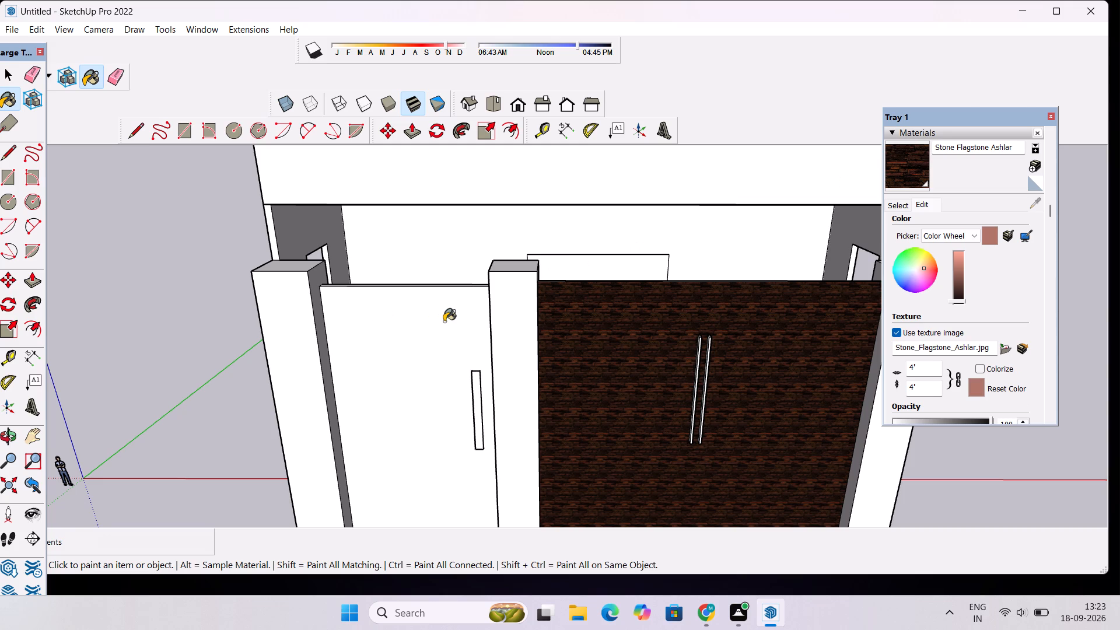
Paint the thin top edges of the small gate and the large gate with the same Stone Flagstone Ashlar material.
scroll(413, 279, up, 9)
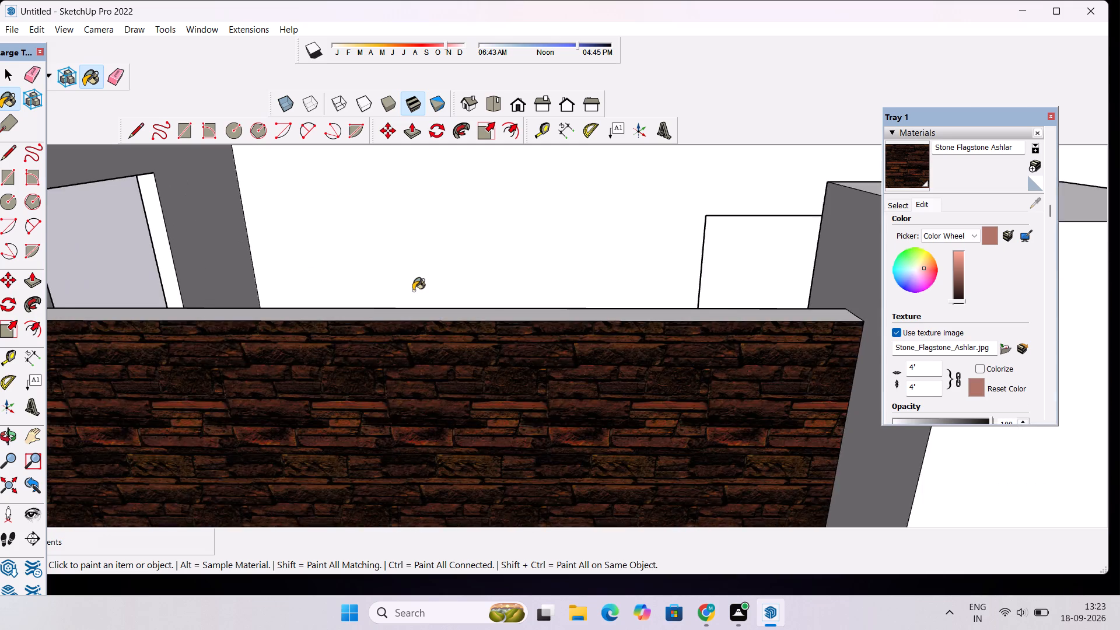
scroll(413, 290, up, 2)
click(421, 345)
scroll(370, 302, down, 15)
scroll(608, 290, up, 2)
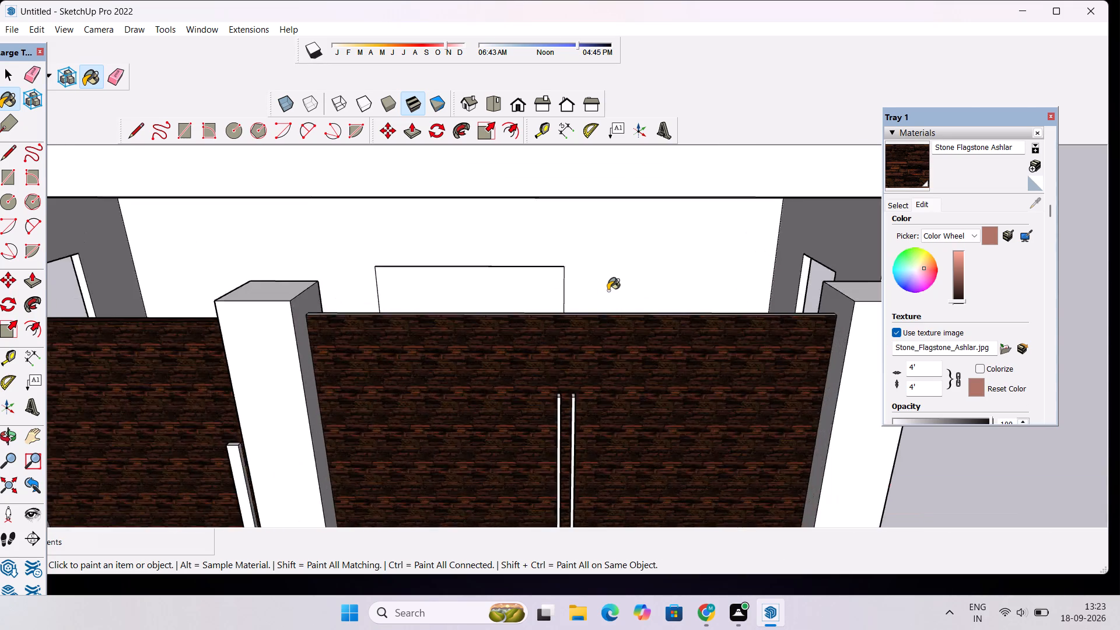
scroll(608, 290, up, 12)
scroll(577, 341, down, 2)
click(575, 374)
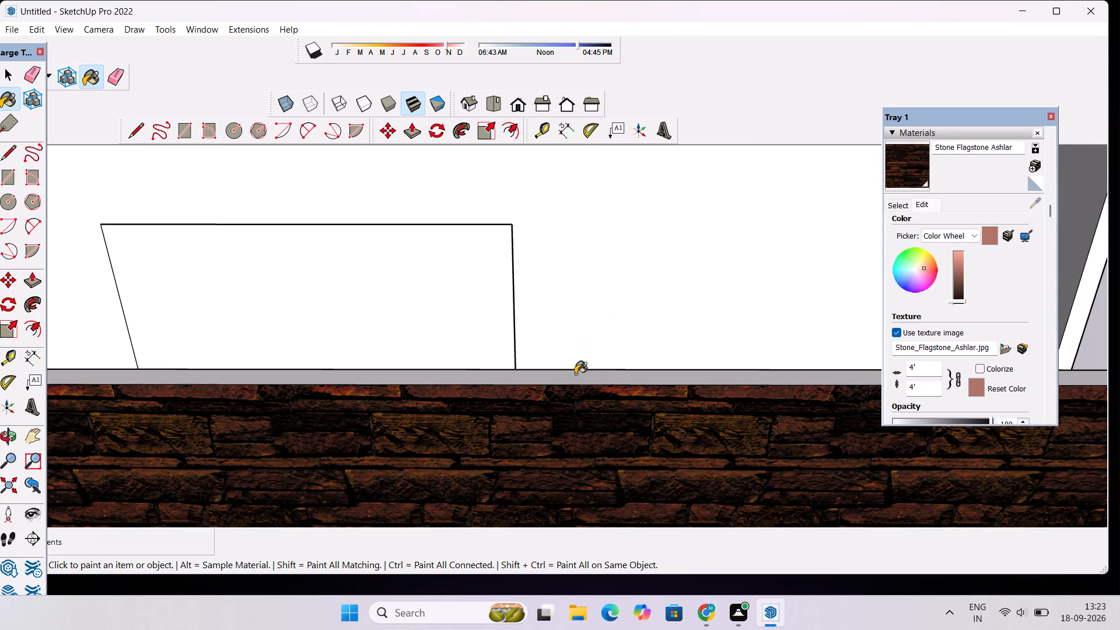
Review the finish on both gates up close and with the whole front elevation in view.
scroll(560, 301, down, 11)
scroll(560, 301, up, 1)
scroll(560, 300, down, 7)
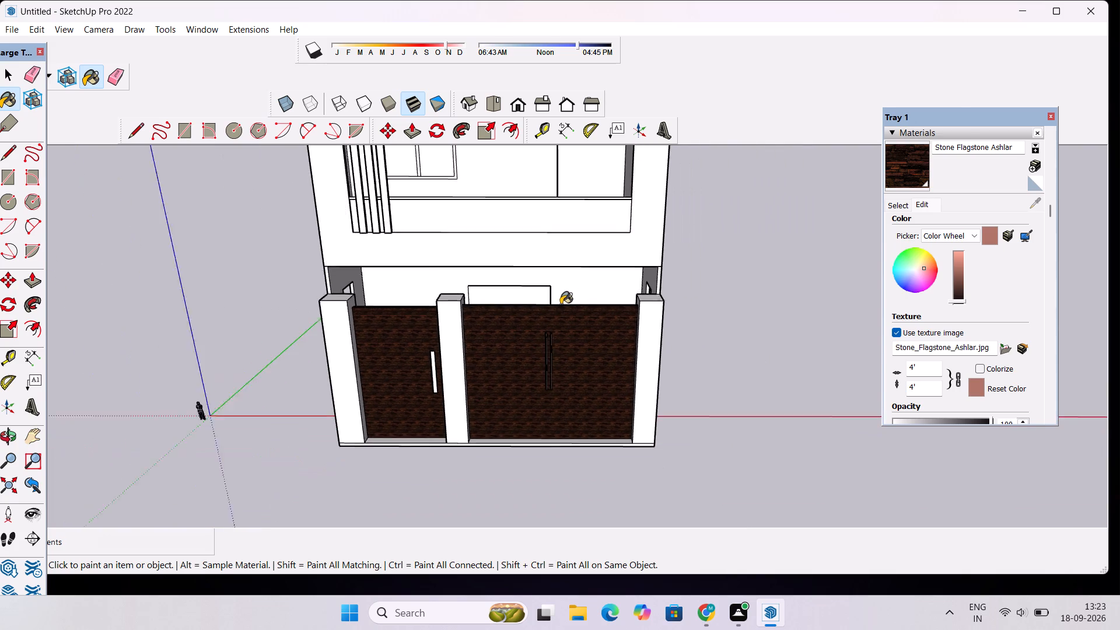
scroll(561, 304, down, 2)
scroll(675, 251, down, 5)
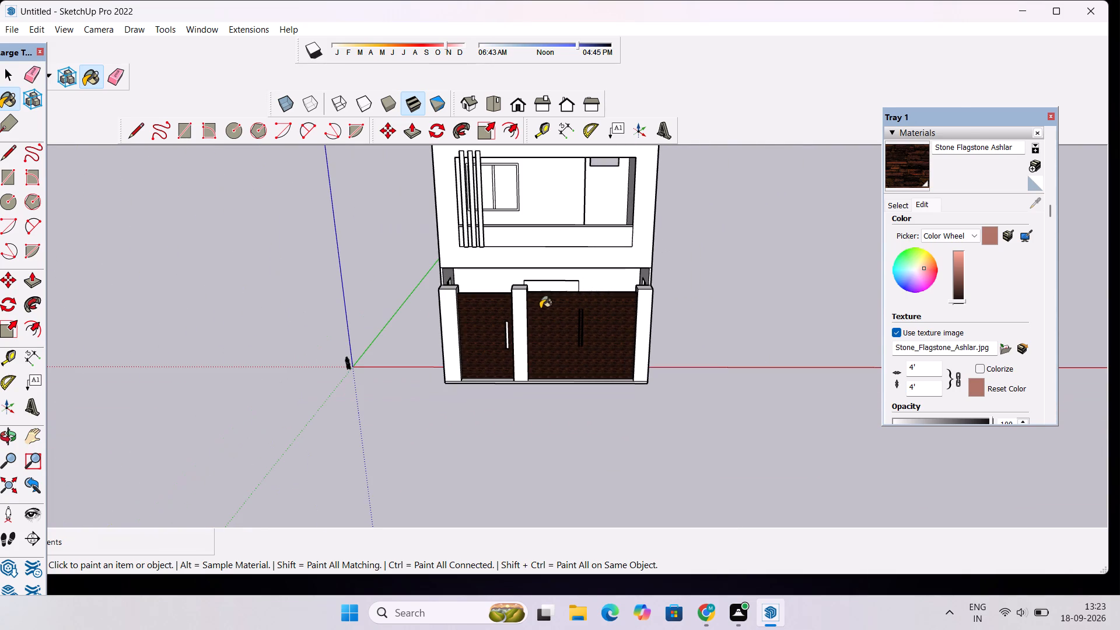
scroll(530, 330, up, 13)
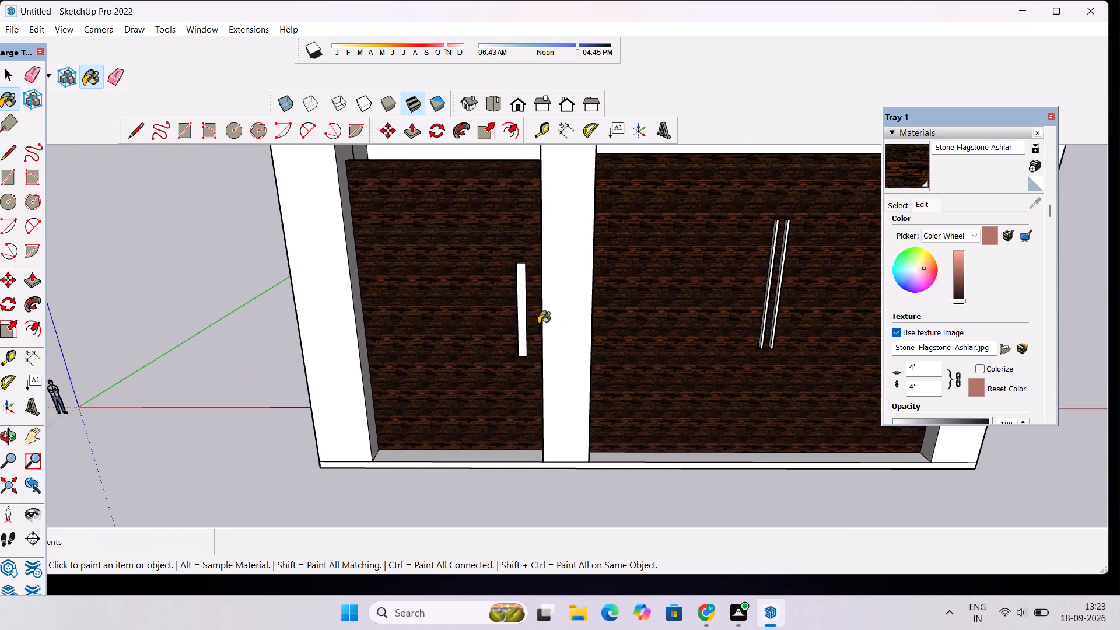
scroll(538, 324, down, 10)
scroll(650, 296, down, 8)
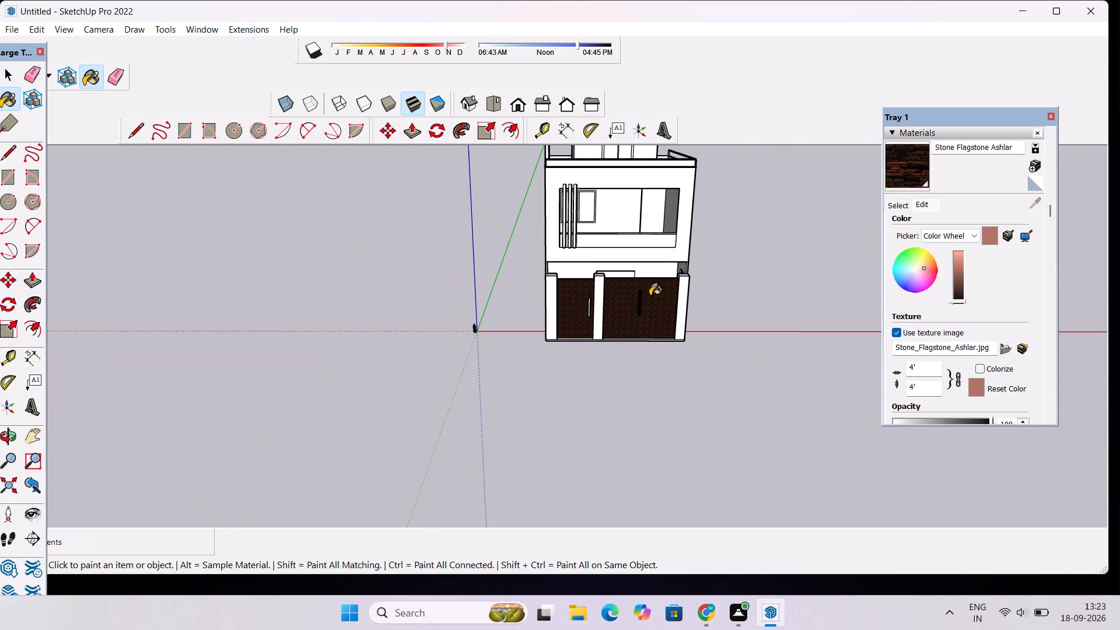
key(o)
drag(635, 362, 633, 339)
scroll(633, 338, down, 4)
shift+drag(633, 335, 583, 362)
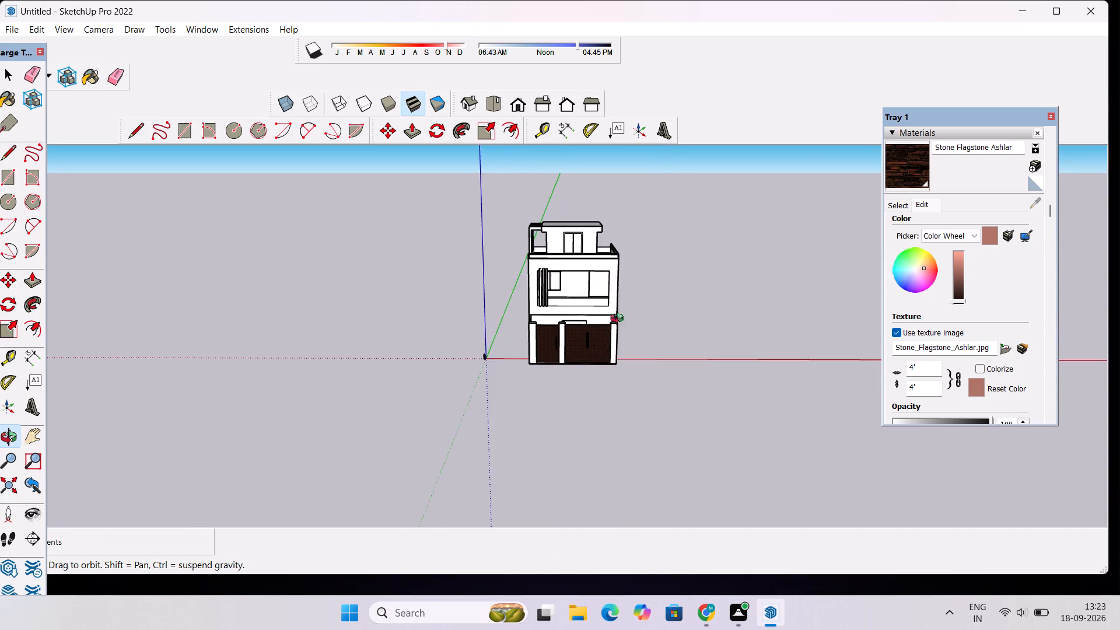
scroll(638, 300, up, 3)
Paint the outer face of the front terrace railing panel with Translucent Glass Gray from the Glass and Mirrors materials.
click(901, 210)
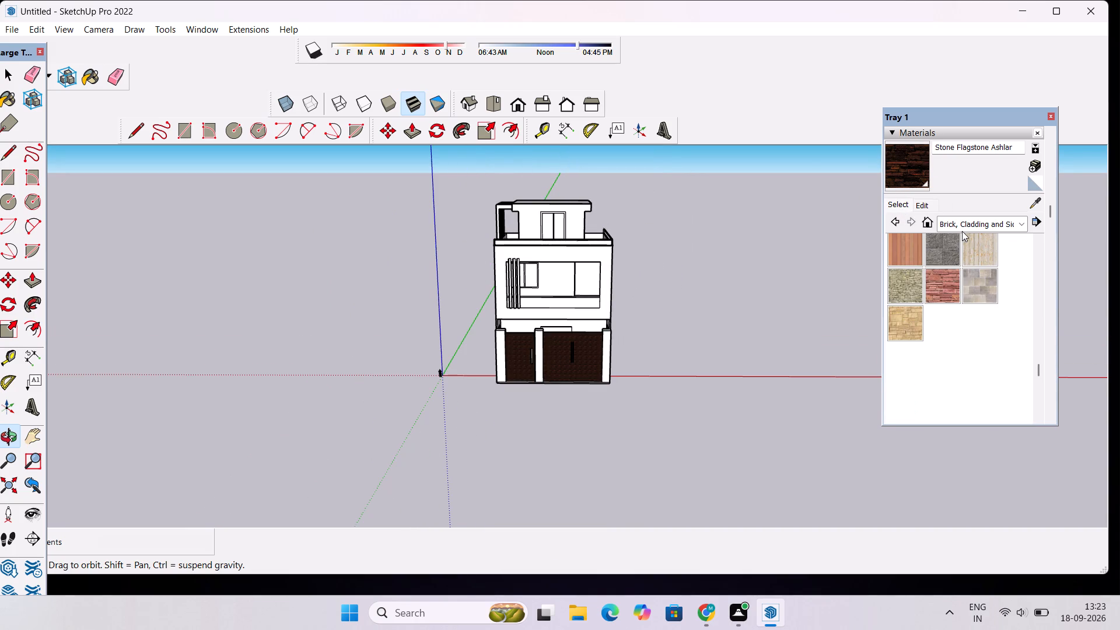
click(974, 226)
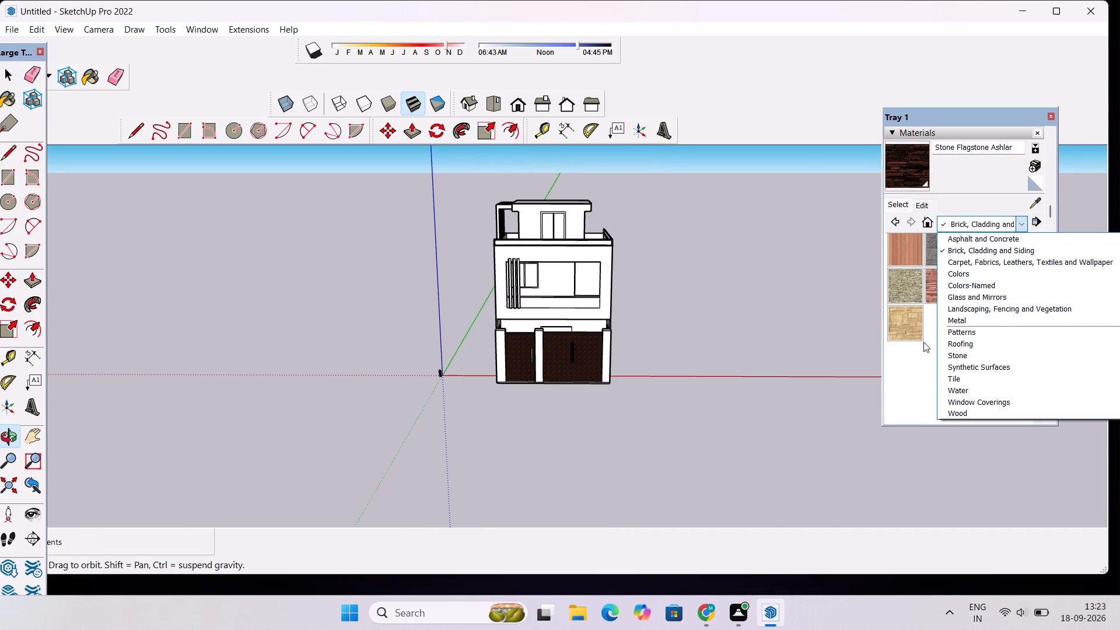
click(971, 298)
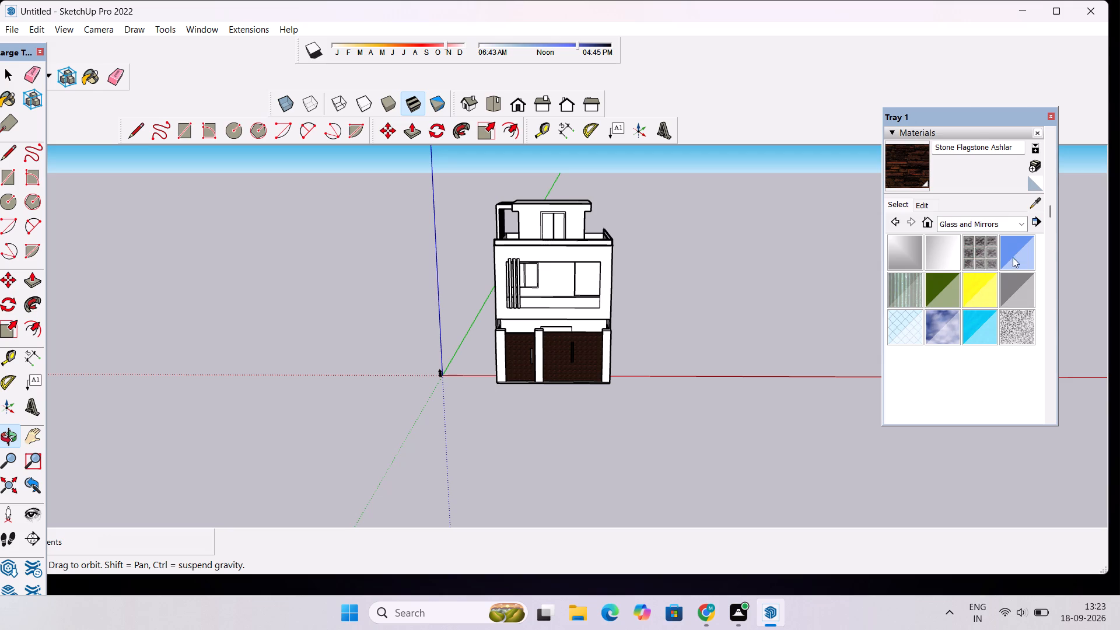
click(1013, 295)
scroll(544, 230, up, 7)
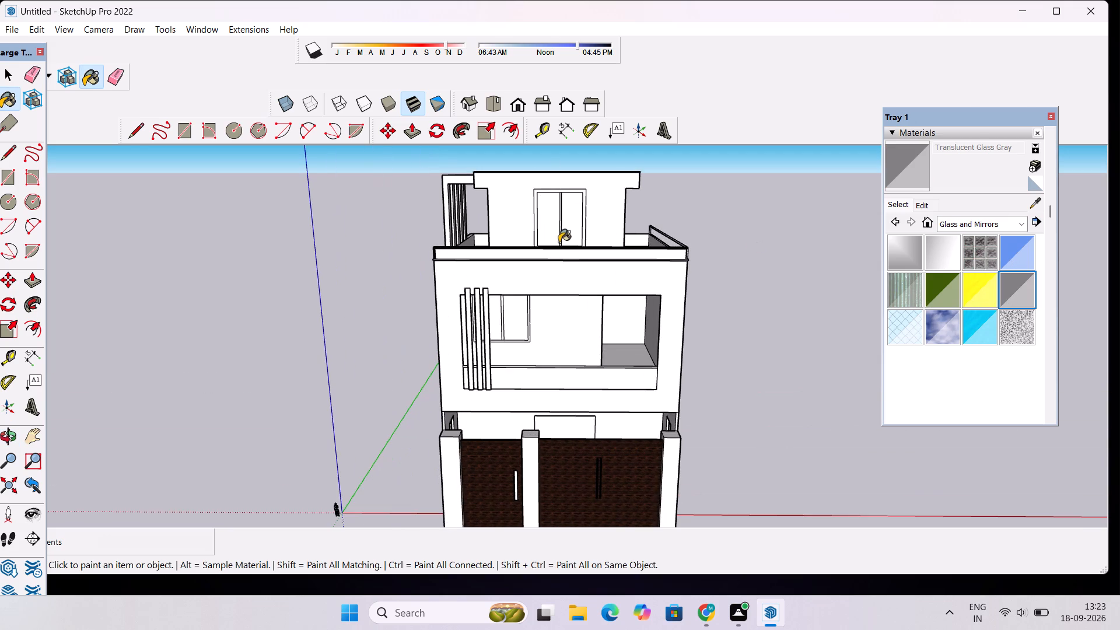
scroll(540, 226, down, 2)
scroll(614, 268, up, 4)
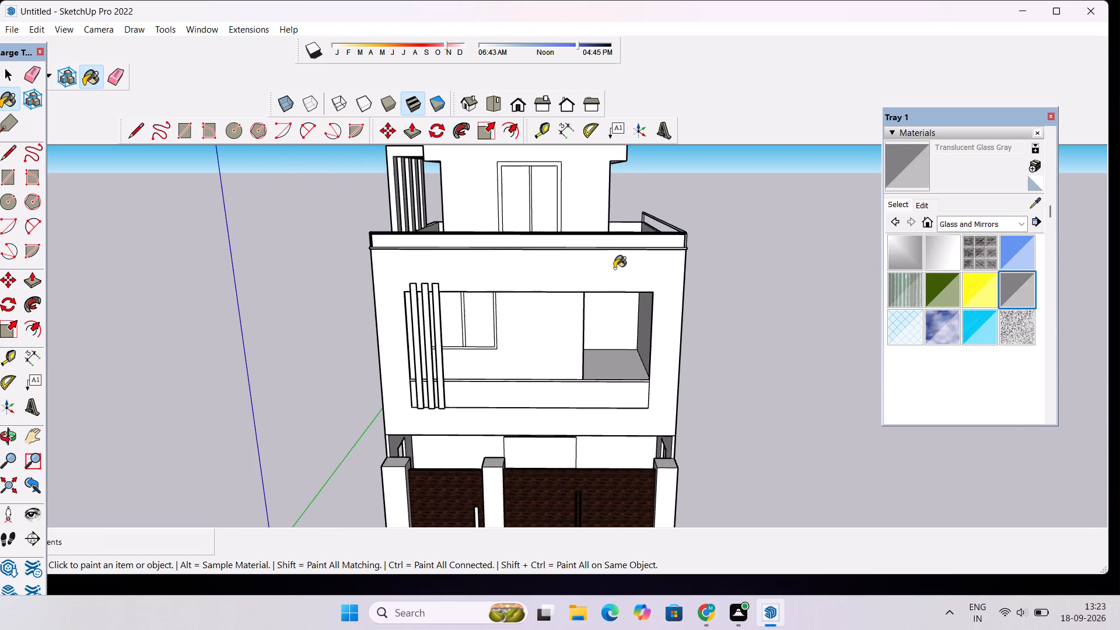
scroll(614, 268, up, 2)
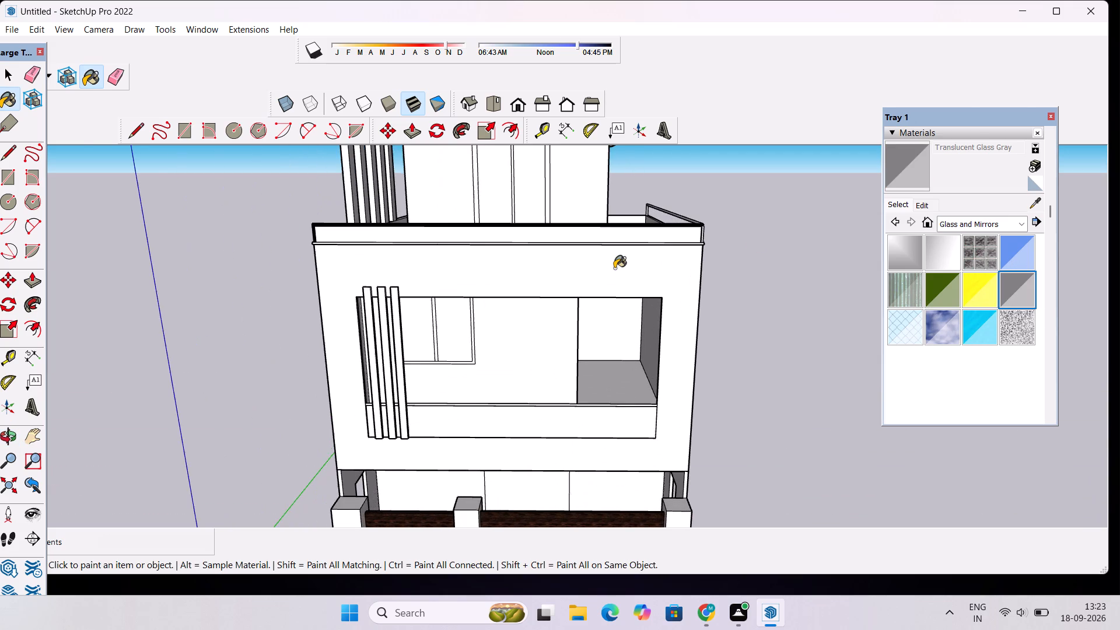
scroll(614, 268, up, 4)
click(627, 214)
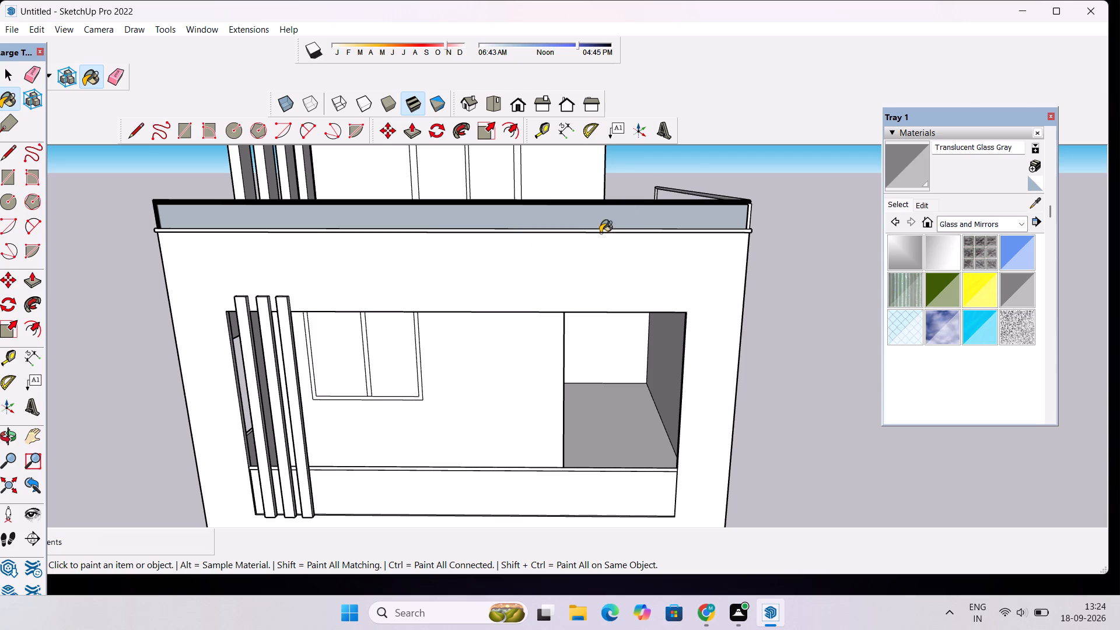
Paint the inner, terrace-facing side of the front railing panel with Translucent Glass Gray.
key(o)
drag(597, 296, 486, 322)
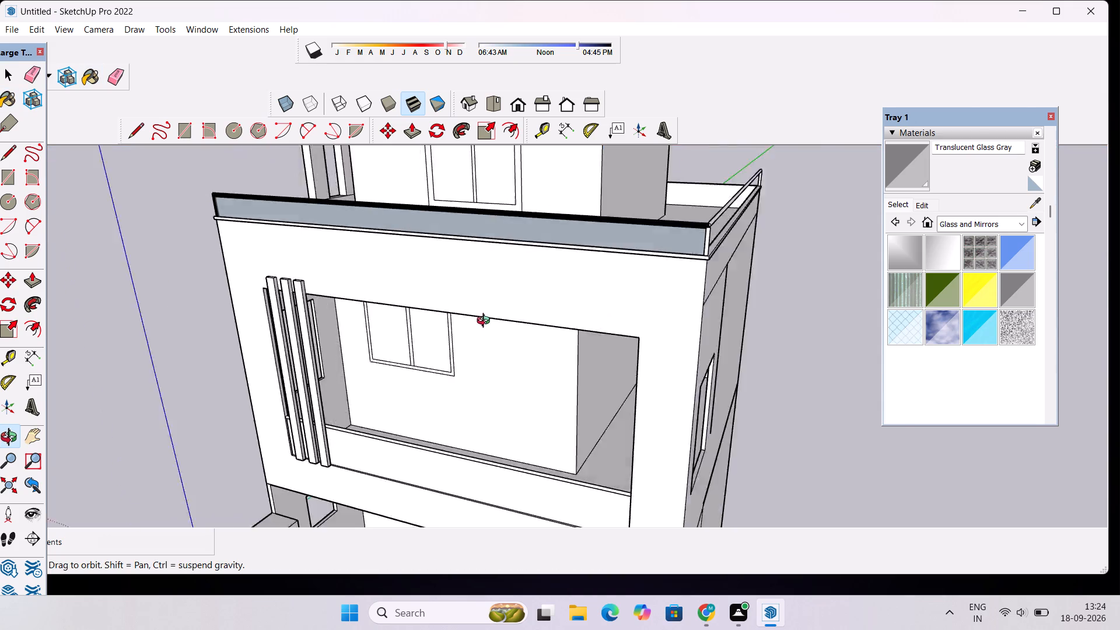
drag(486, 322, 216, 336)
scroll(491, 253, up, 2)
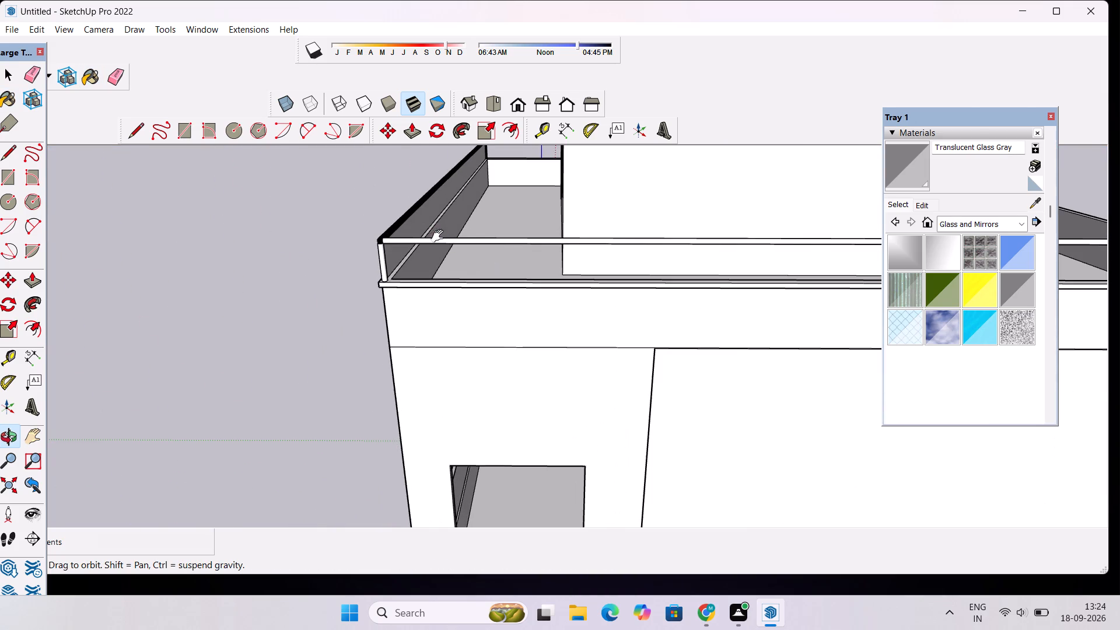
shift+drag(438, 236, 443, 285)
scroll(443, 285, up, 4)
shift+drag(456, 271, 460, 293)
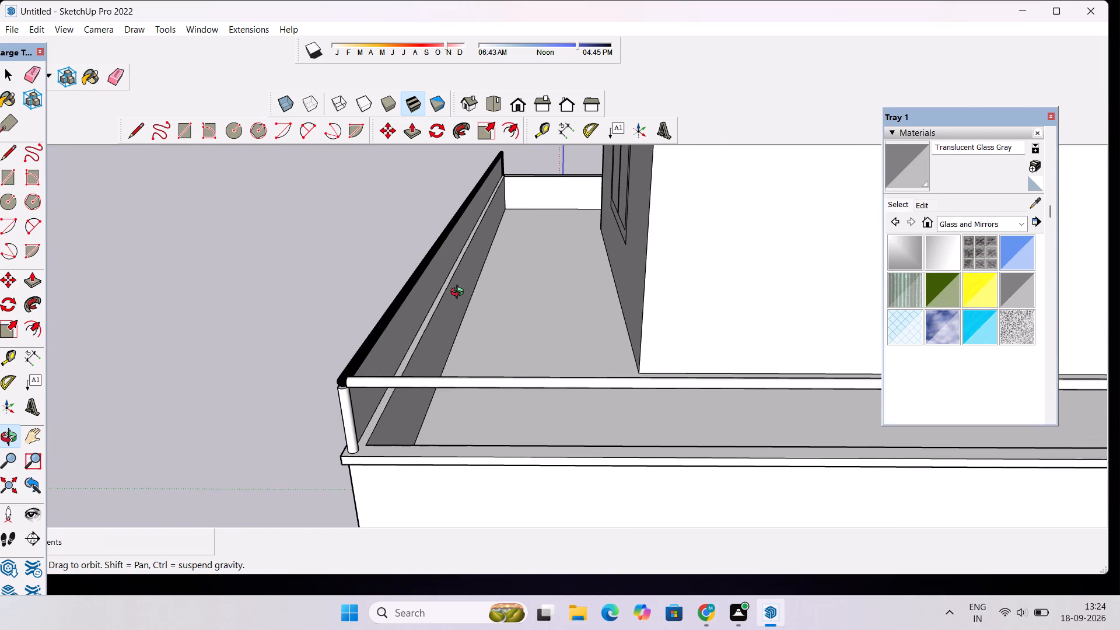
scroll(460, 293, up, 1)
drag(460, 293, 435, 296)
scroll(435, 296, down, 2)
shift+drag(435, 296, 442, 324)
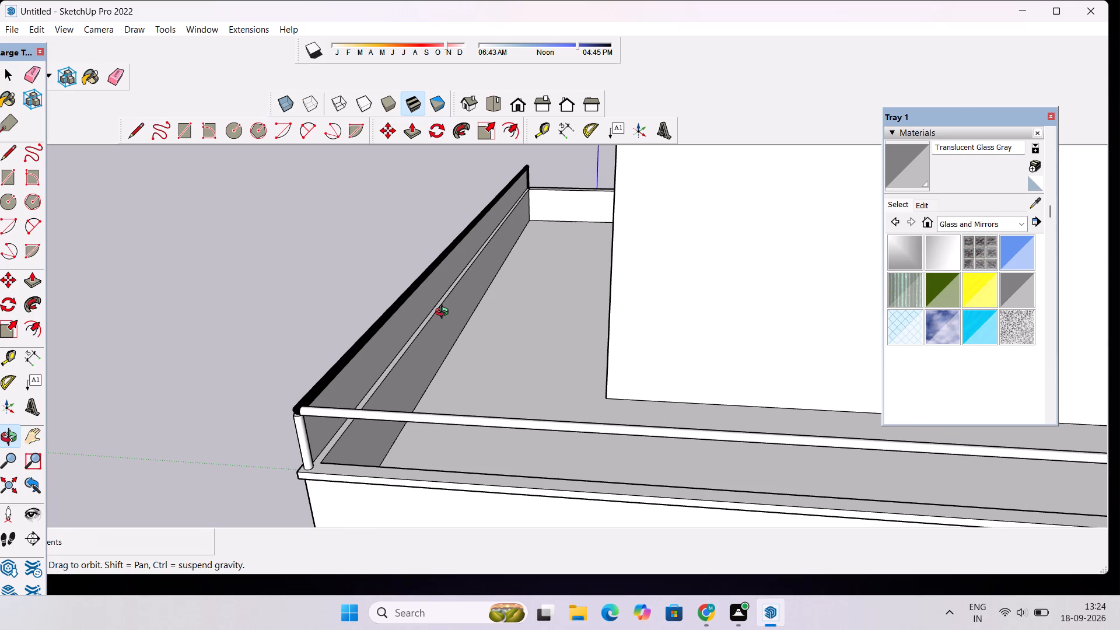
shift+drag(436, 328, 416, 318)
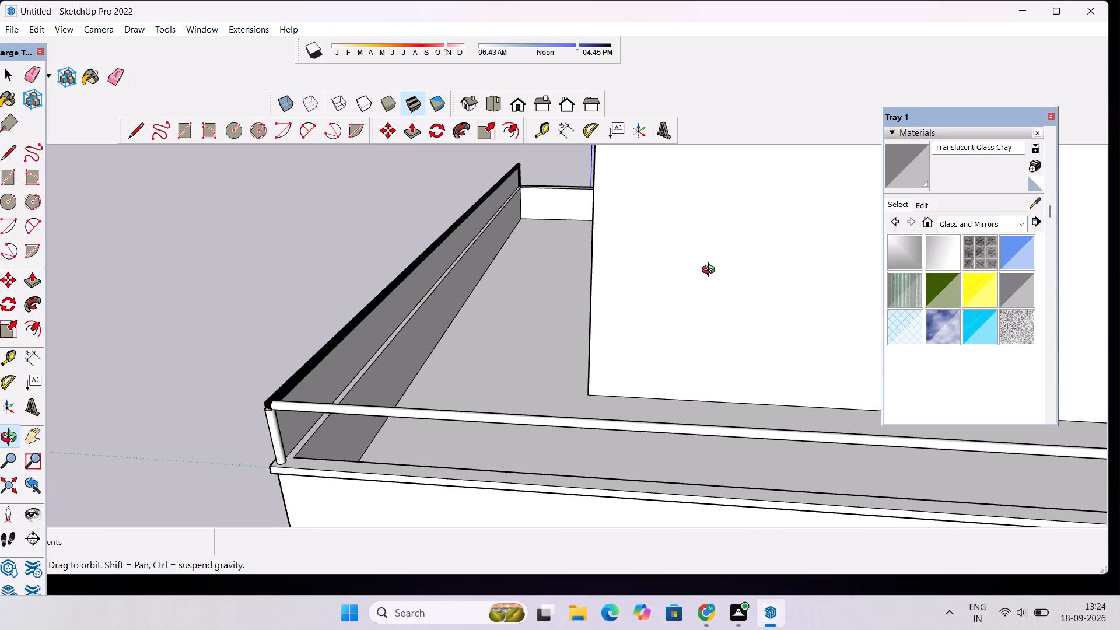
click(1024, 292)
click(405, 288)
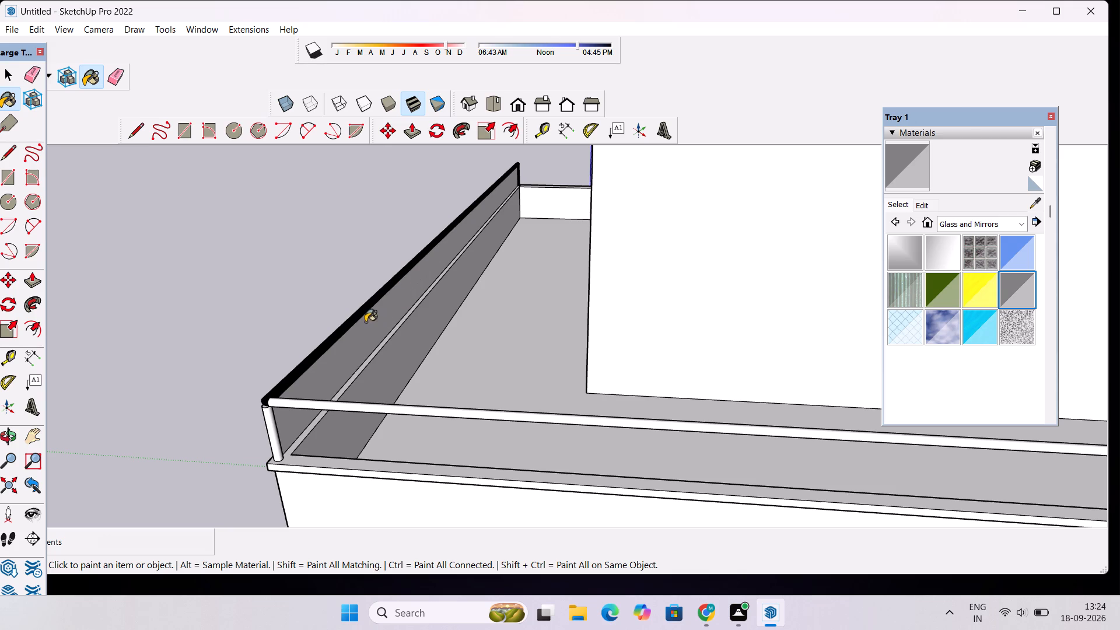
Inspect the glass front railing and the terrace parapets from the front, both sides and above.
scroll(404, 284, down, 3)
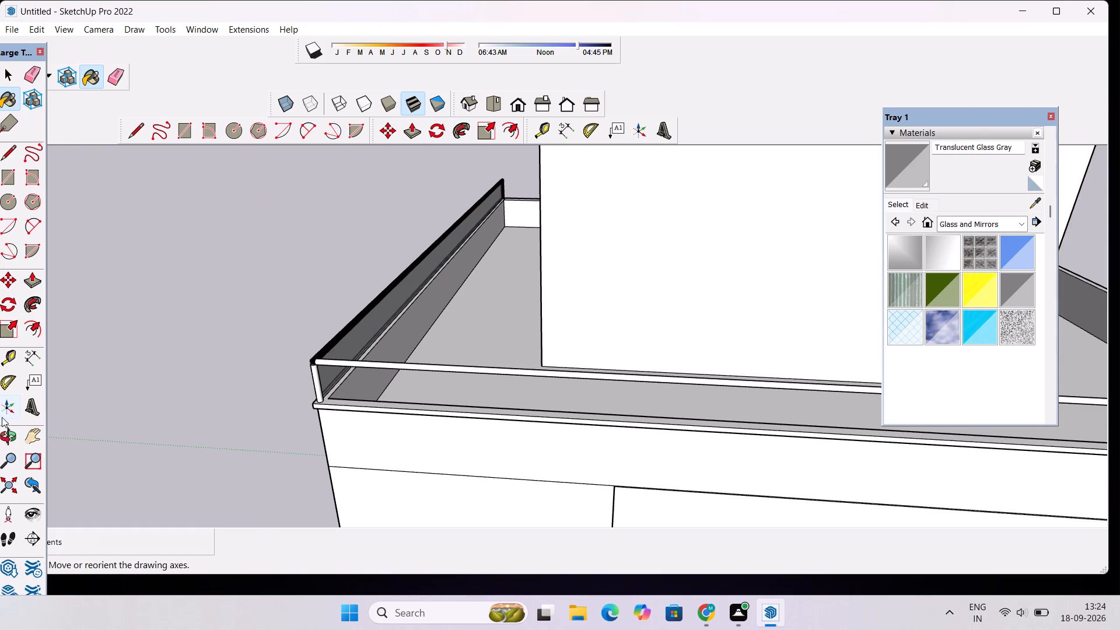
click(8, 435)
drag(147, 411, 383, 403)
scroll(394, 397, down, 7)
drag(373, 403, 403, 398)
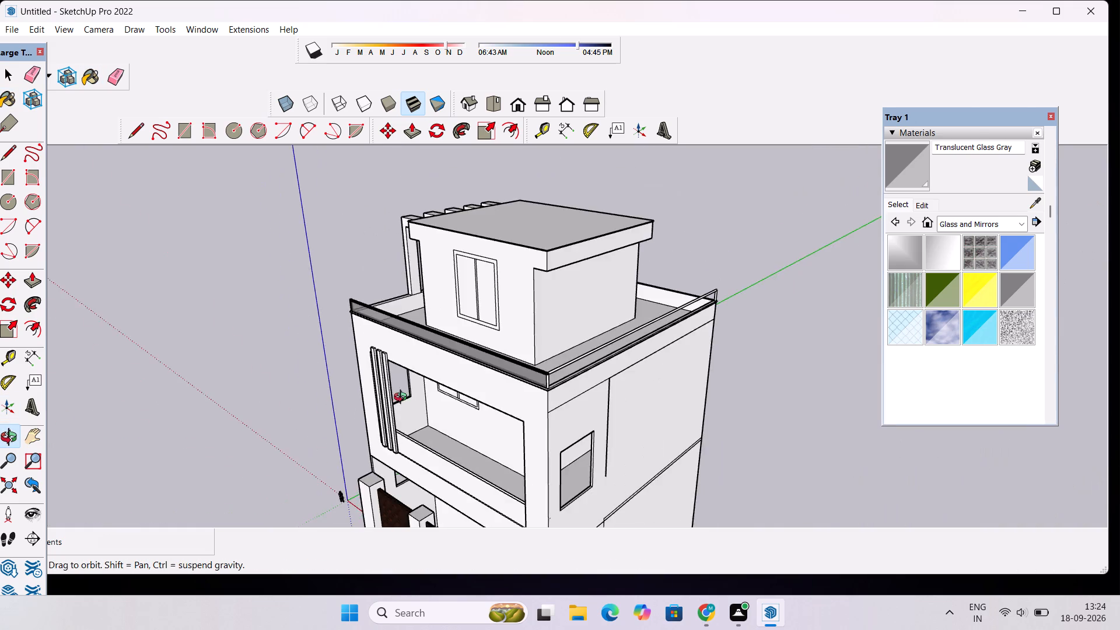
drag(403, 398, 538, 333)
scroll(543, 299, up, 5)
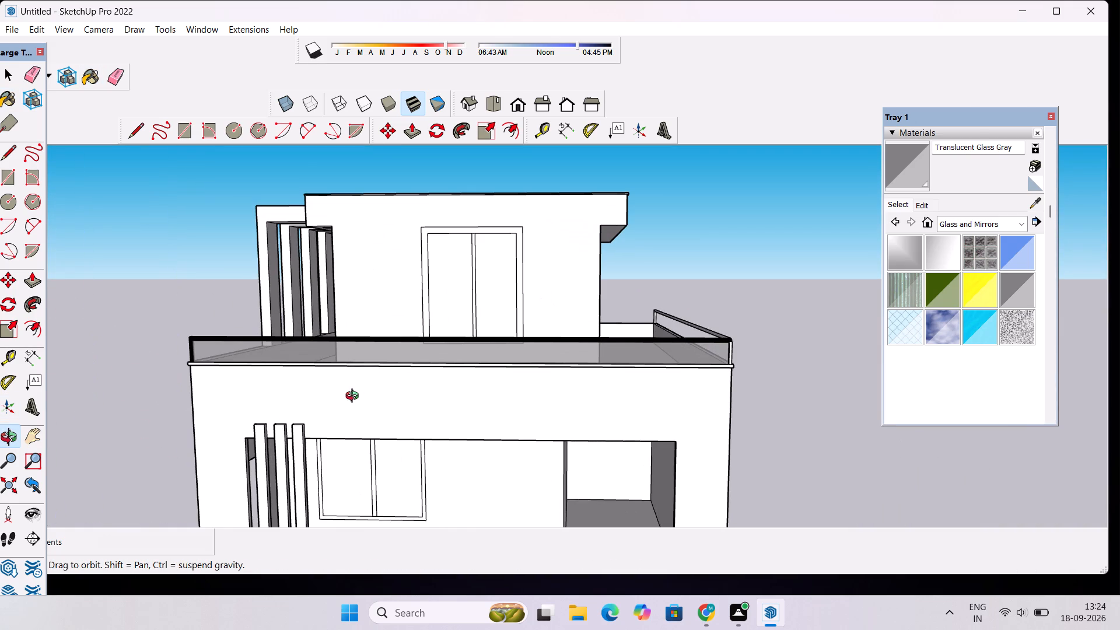
drag(353, 404, 379, 364)
scroll(380, 359, down, 2)
drag(380, 359, 379, 400)
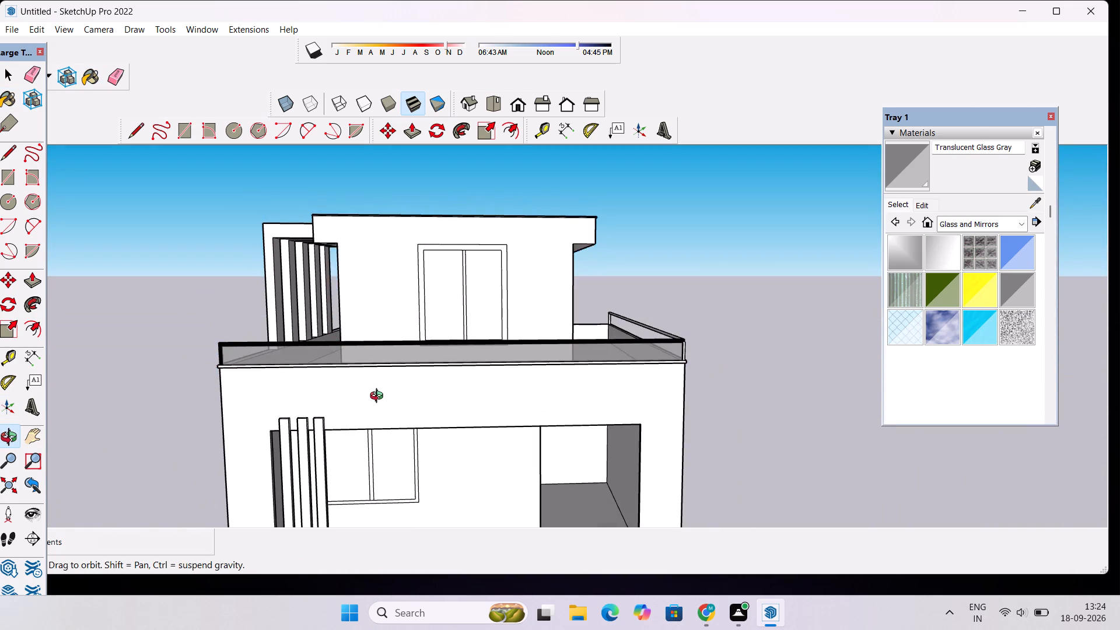
scroll(379, 397, up, 3)
scroll(386, 390, down, 4)
drag(577, 353, 604, 339)
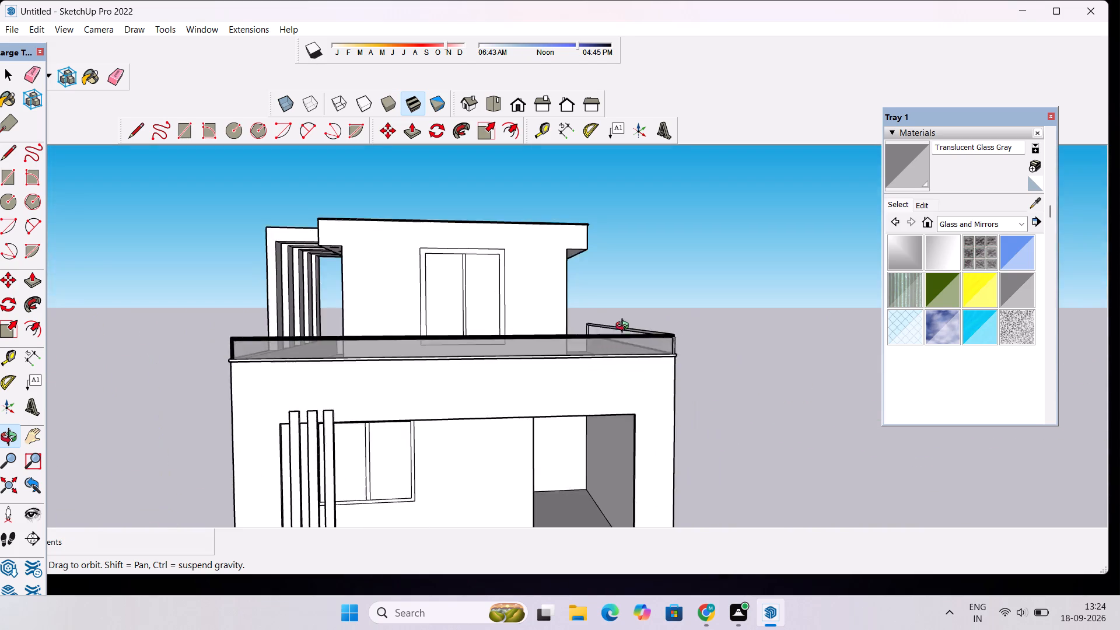
scroll(630, 323, down, 6)
drag(363, 362, 582, 464)
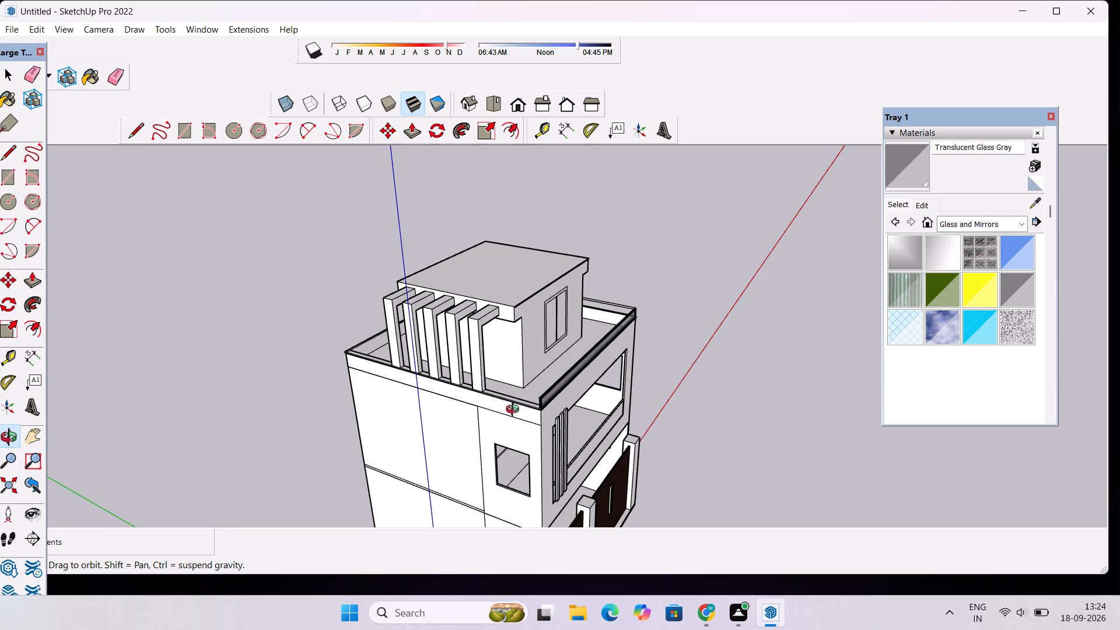
scroll(484, 443, down, 6)
scroll(506, 432, up, 5)
drag(707, 433, 614, 426)
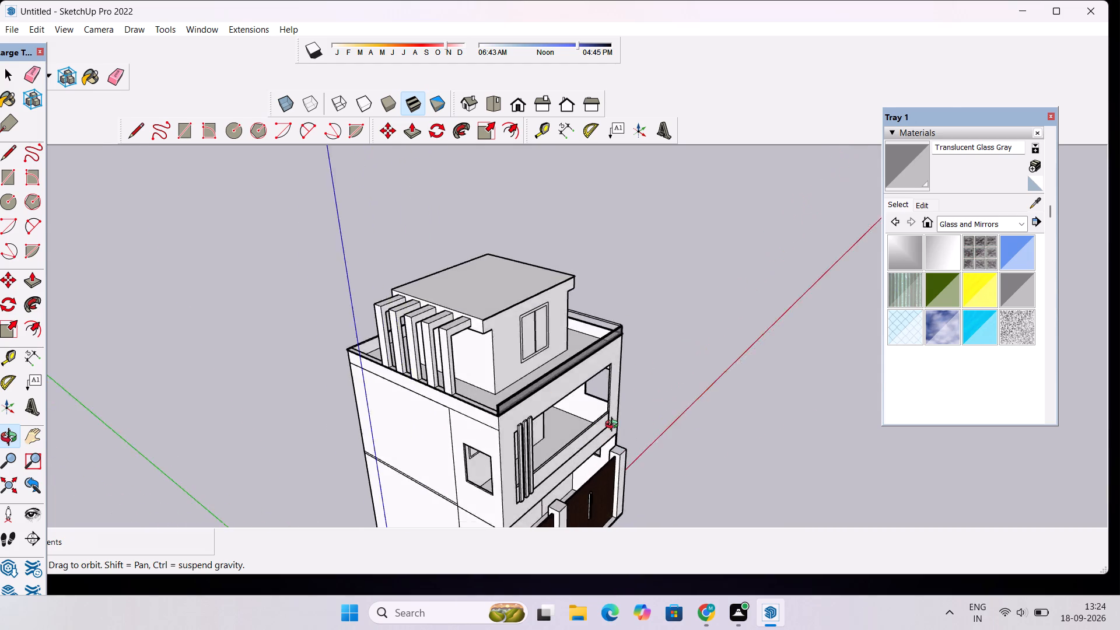
drag(614, 426, 591, 416)
scroll(579, 409, down, 6)
drag(611, 480, 566, 516)
scroll(568, 447, up, 10)
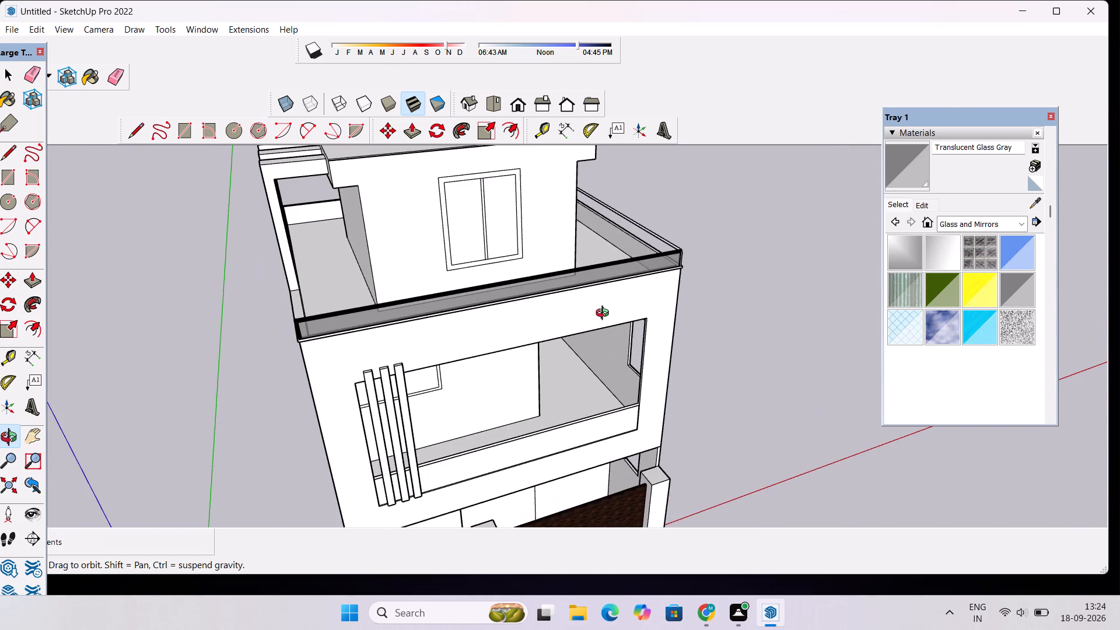
scroll(605, 314, up, 4)
scroll(605, 313, down, 4)
drag(416, 325, 612, 300)
scroll(632, 295, down, 5)
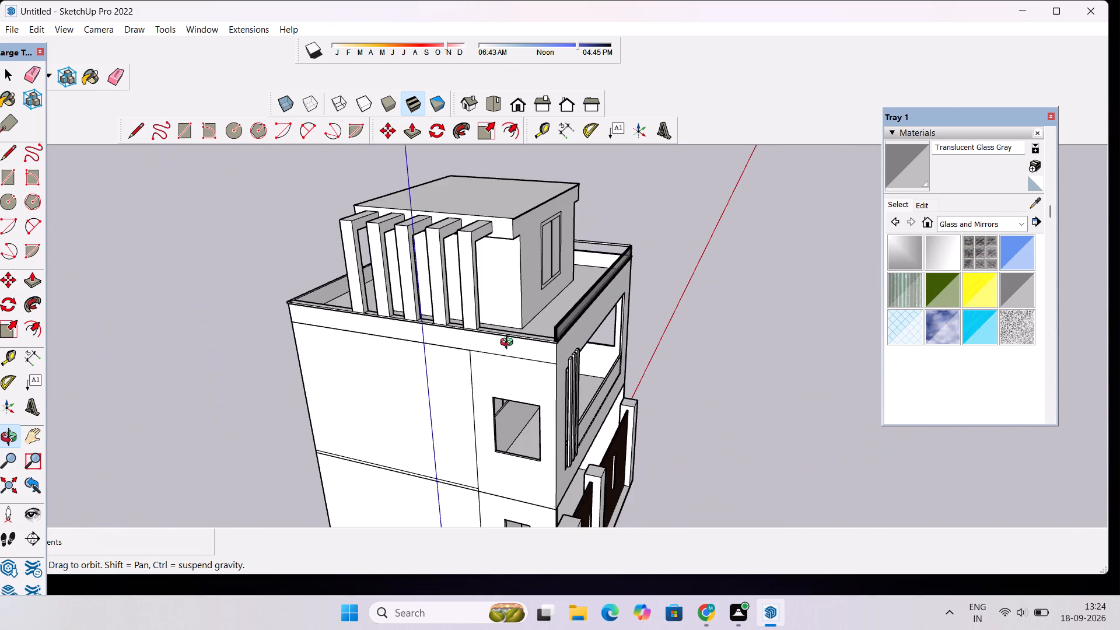
Inspect the terrace railing, side walls and front gates of the house from above, both sides and the front.
scroll(456, 360, up, 5)
drag(843, 249, 451, 316)
scroll(608, 275, down, 6)
drag(708, 323, 516, 274)
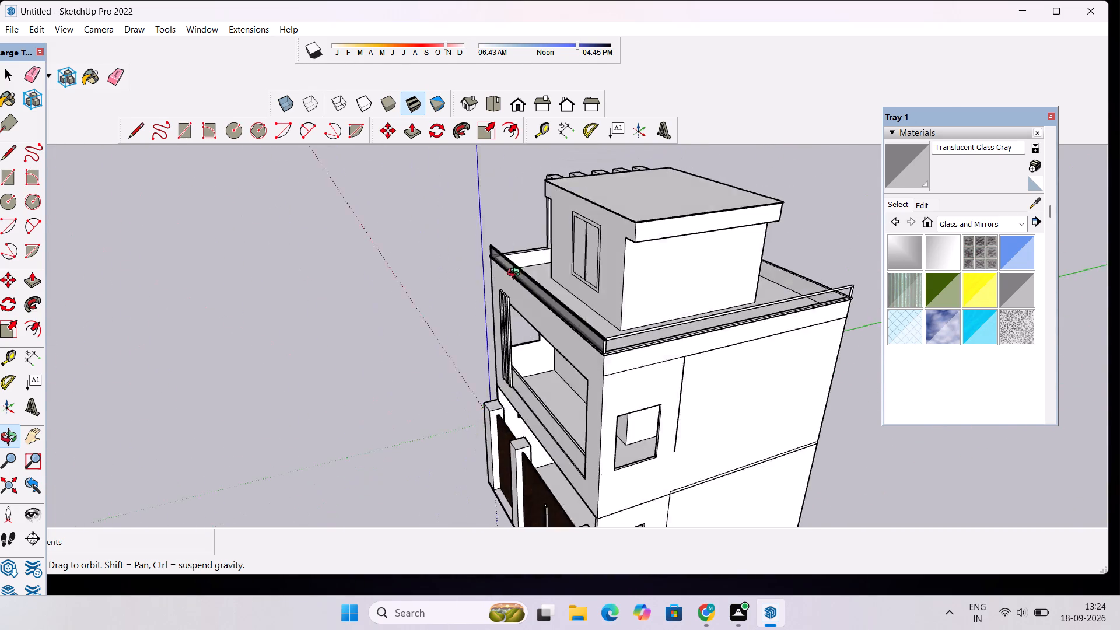
drag(516, 274, 478, 274)
scroll(559, 317, down, 6)
drag(625, 369, 679, 351)
scroll(682, 344, down, 7)
drag(513, 386, 694, 362)
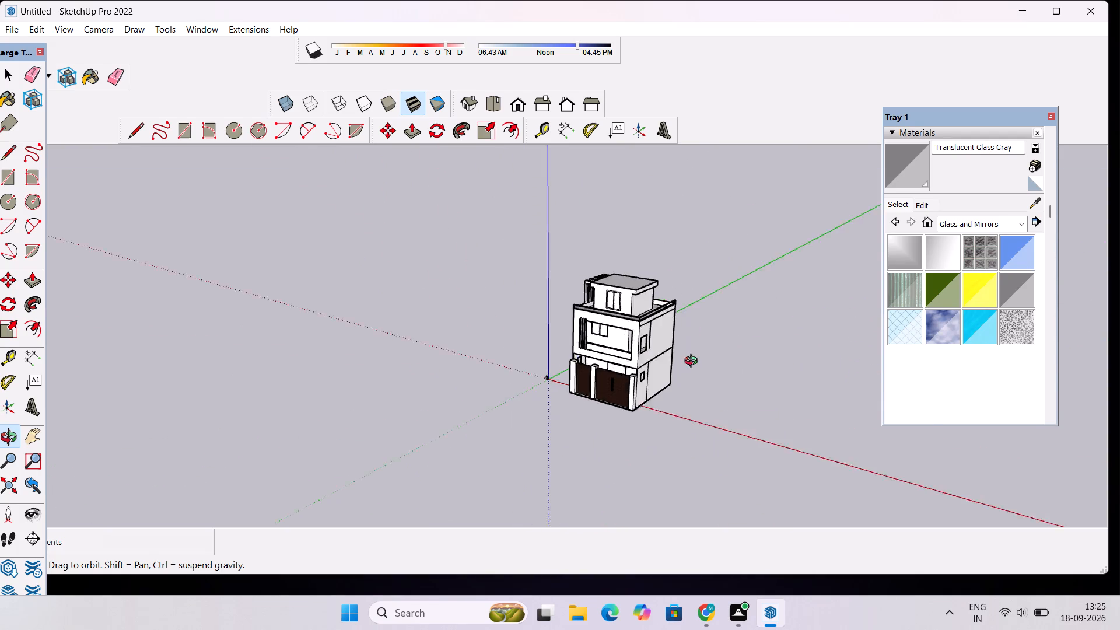
drag(694, 362, 715, 351)
scroll(611, 275, down, 2)
drag(612, 323, 618, 398)
scroll(597, 351, up, 17)
drag(453, 412, 656, 304)
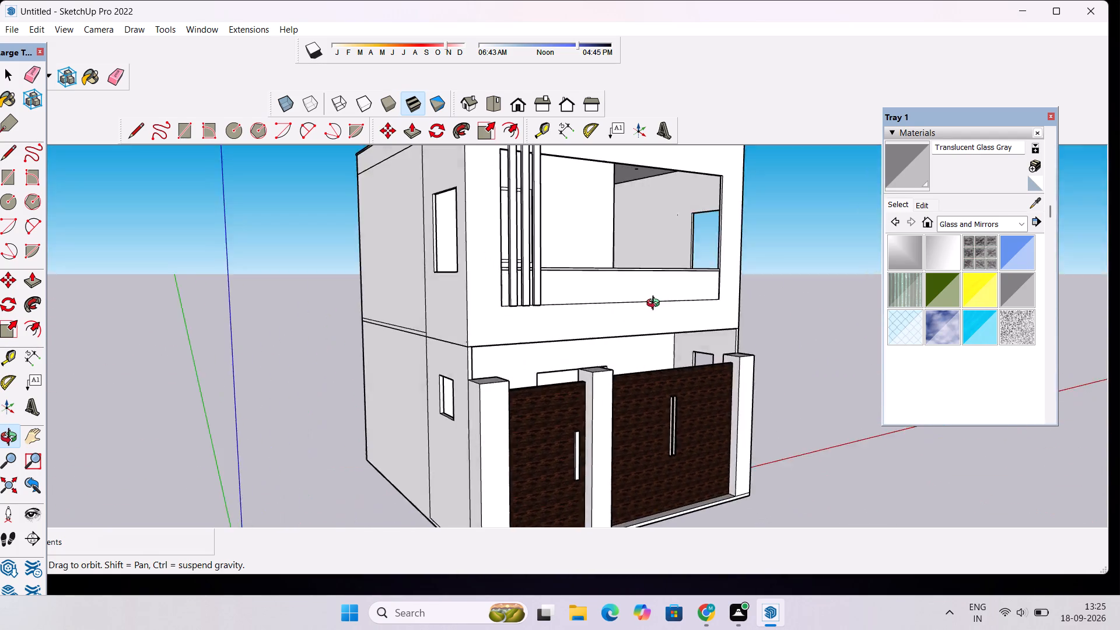
drag(656, 304, 367, 417)
scroll(433, 354, down, 6)
scroll(433, 354, up, 6)
drag(400, 376, 796, 233)
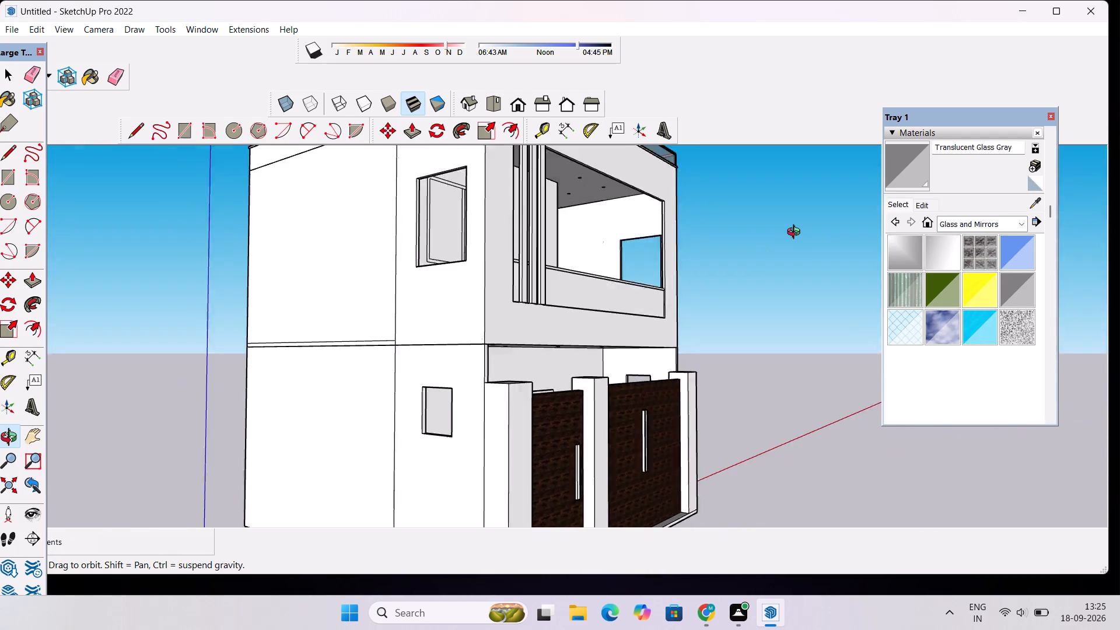
drag(796, 233, 449, 364)
scroll(449, 364, down, 5)
drag(470, 437, 537, 240)
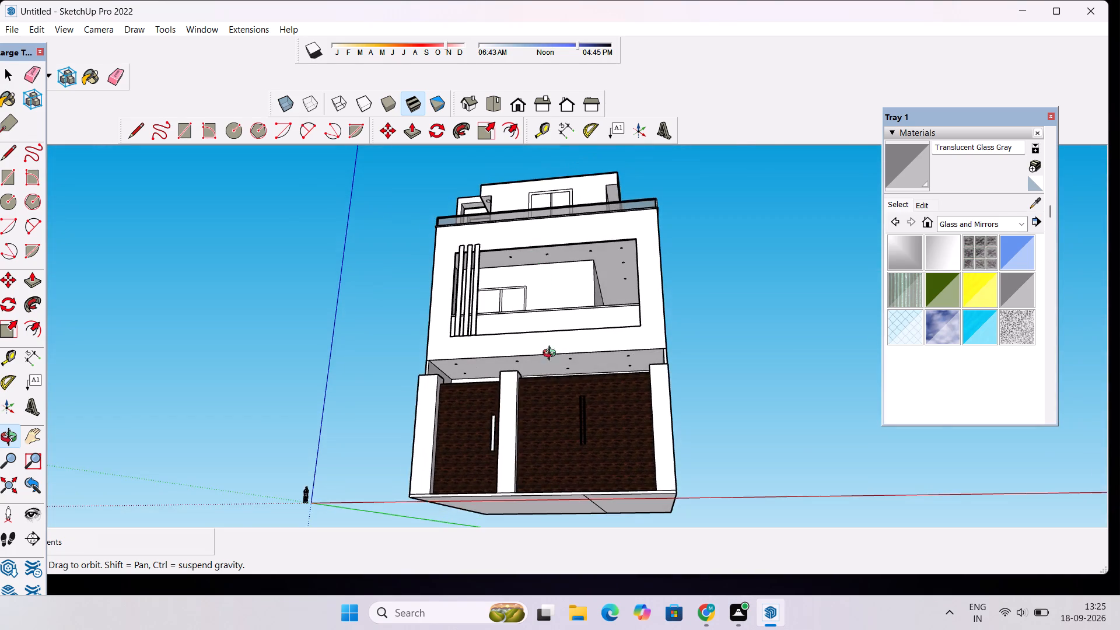
scroll(544, 390, up, 11)
scroll(538, 311, down, 4)
drag(546, 295, 404, 343)
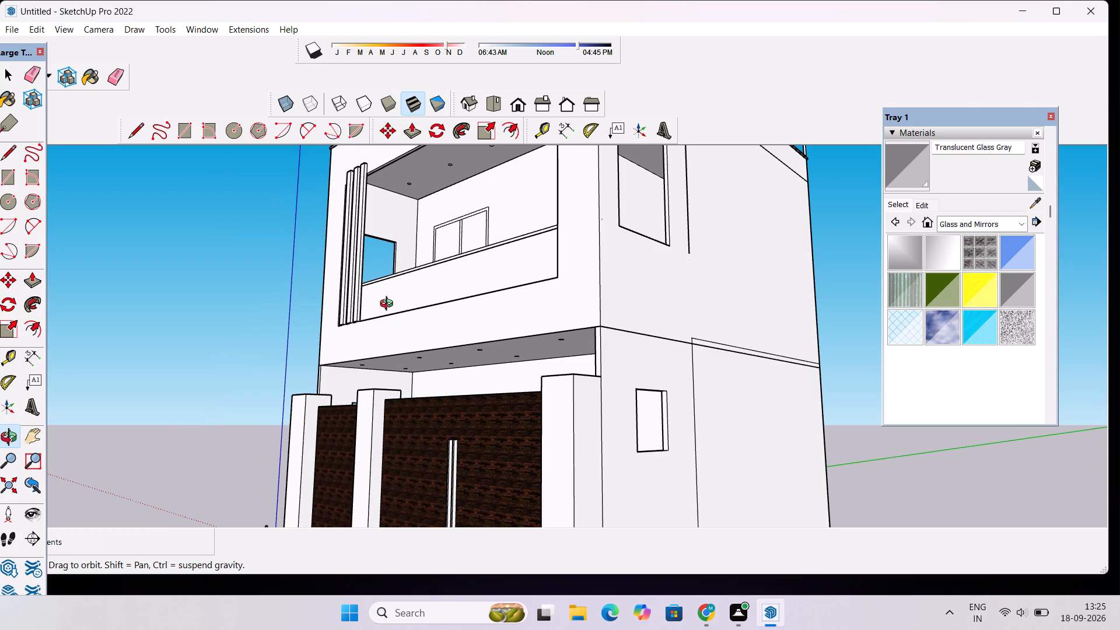
Examine the unpainted front wall around the balcony opening, up close and with the whole front elevation in view.
scroll(395, 309, down, 5)
drag(424, 317, 454, 416)
scroll(409, 391, up, 4)
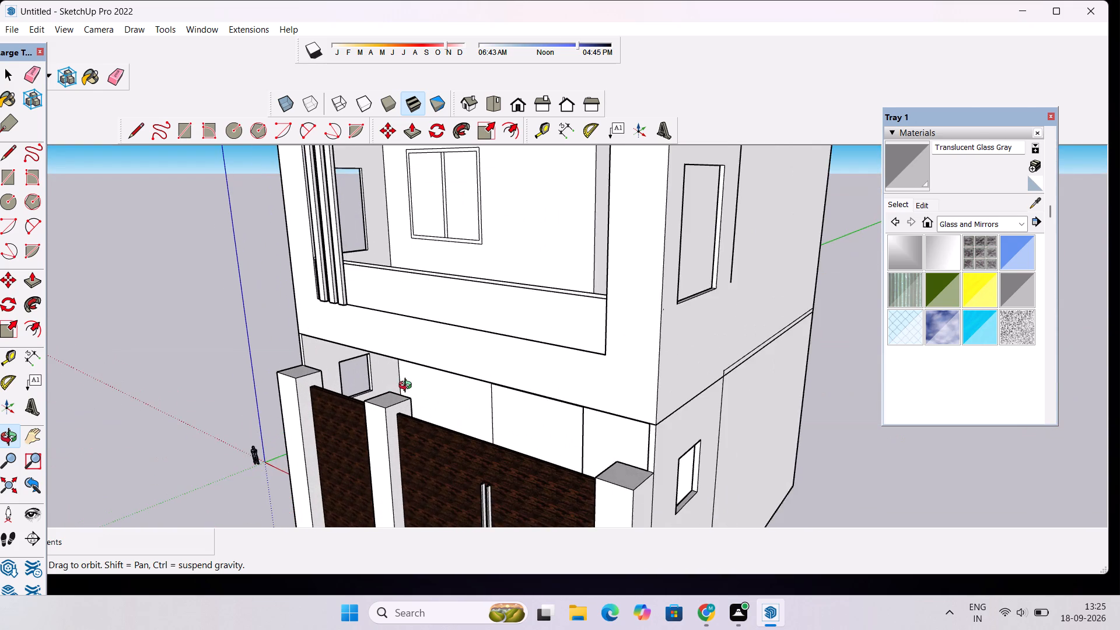
scroll(408, 387, up, 1)
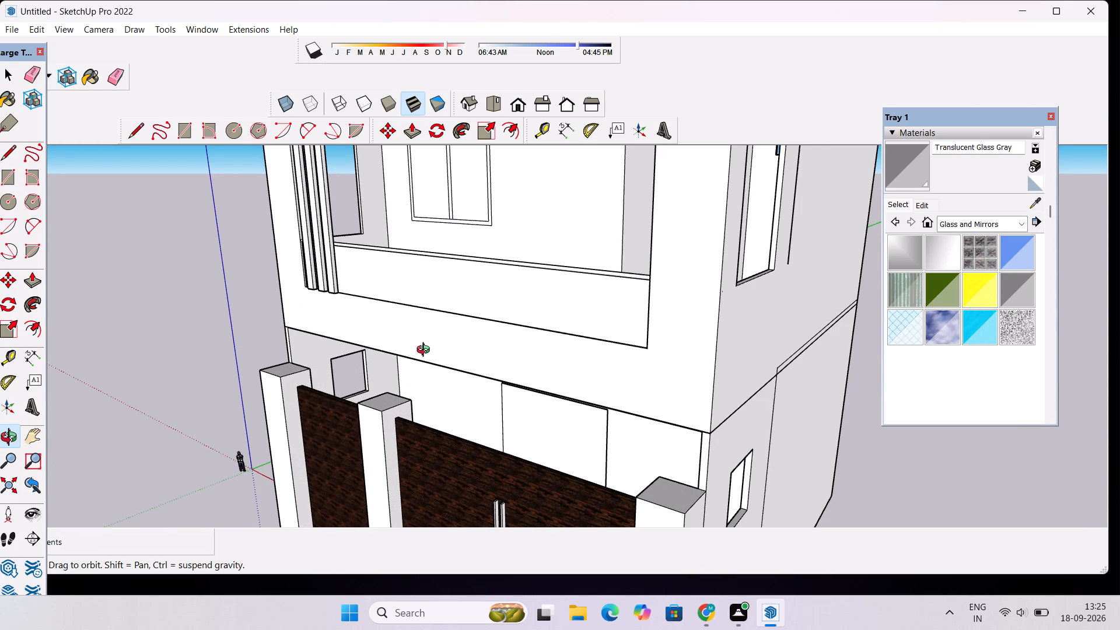
scroll(426, 351, up, 2)
scroll(418, 359, down, 3)
shift+drag(387, 368, 440, 372)
scroll(440, 372, up, 1)
drag(376, 373, 505, 337)
scroll(496, 340, down, 4)
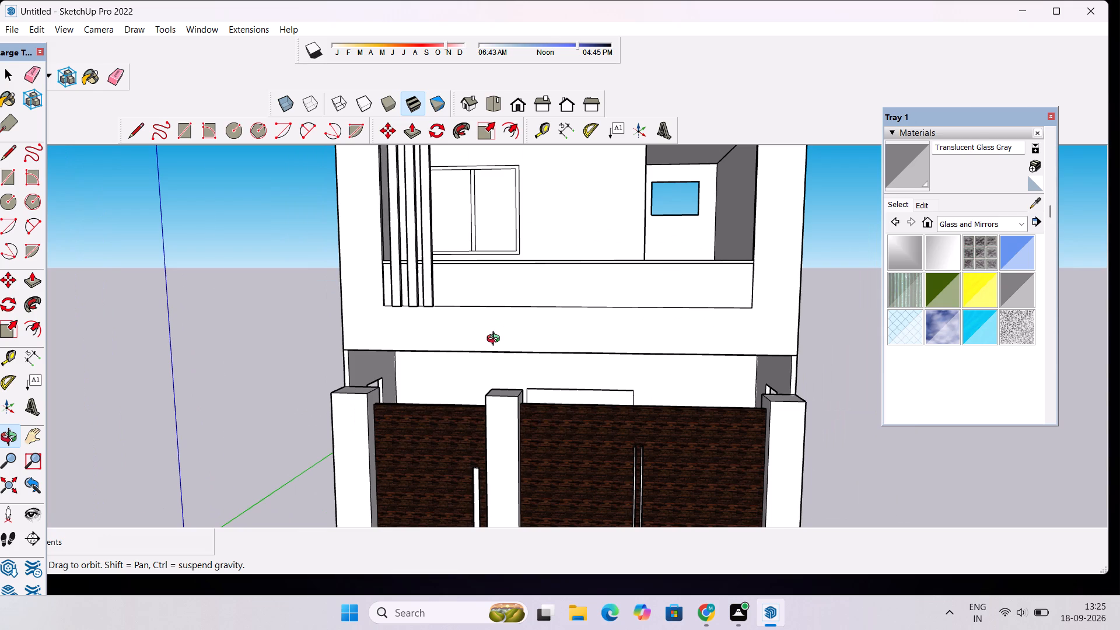
scroll(496, 340, down, 1)
drag(502, 358, 505, 294)
scroll(502, 334, down, 6)
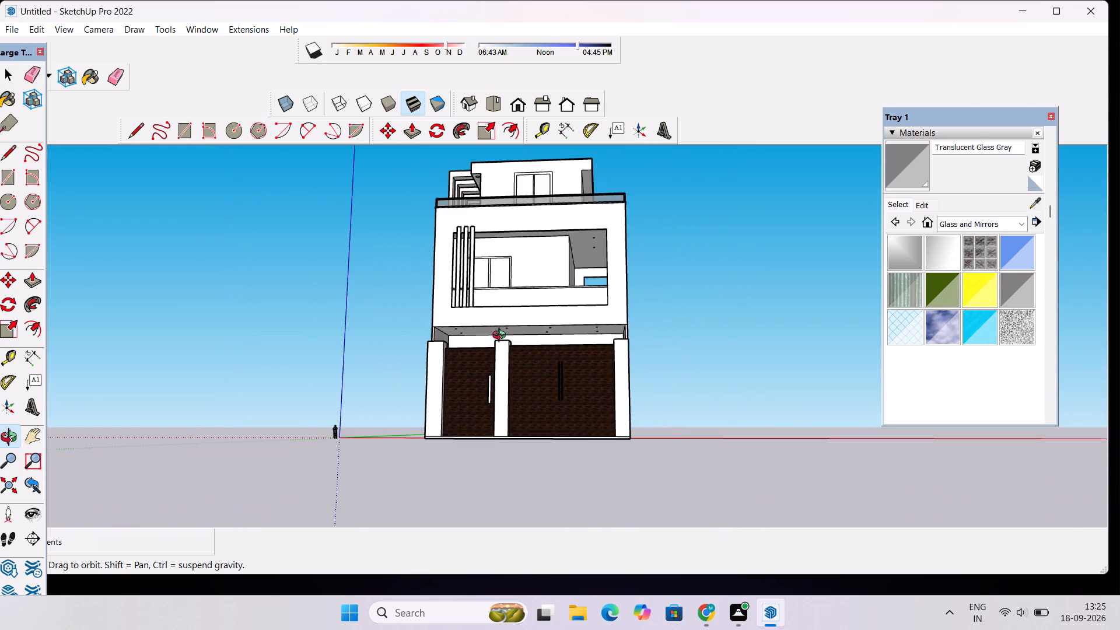
drag(505, 331, 514, 397)
scroll(513, 355, up, 3)
shift+drag(513, 335, 506, 405)
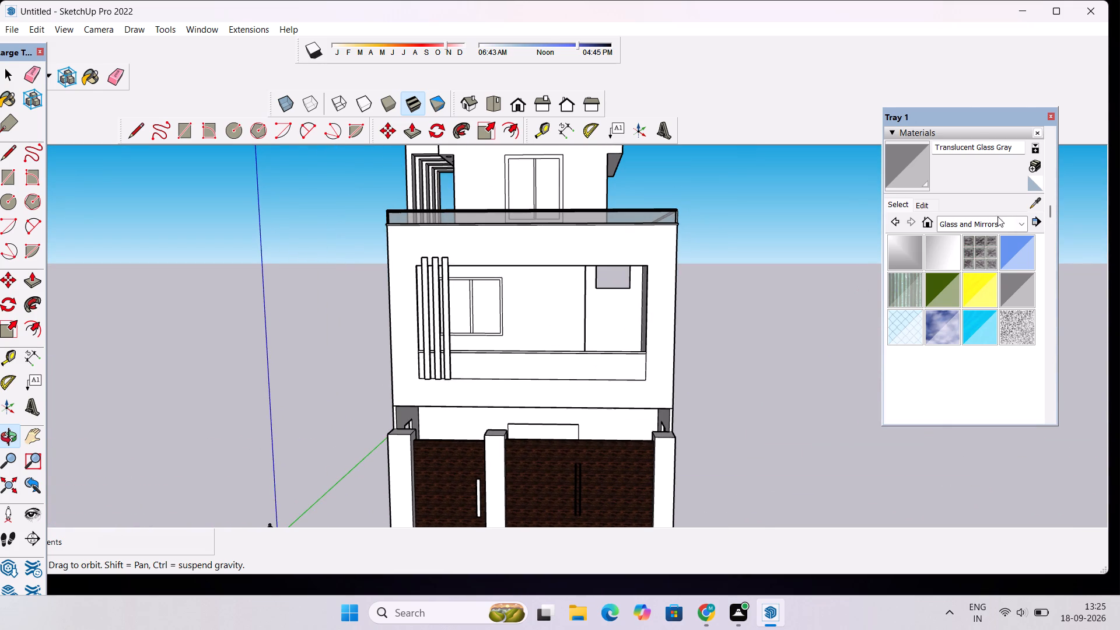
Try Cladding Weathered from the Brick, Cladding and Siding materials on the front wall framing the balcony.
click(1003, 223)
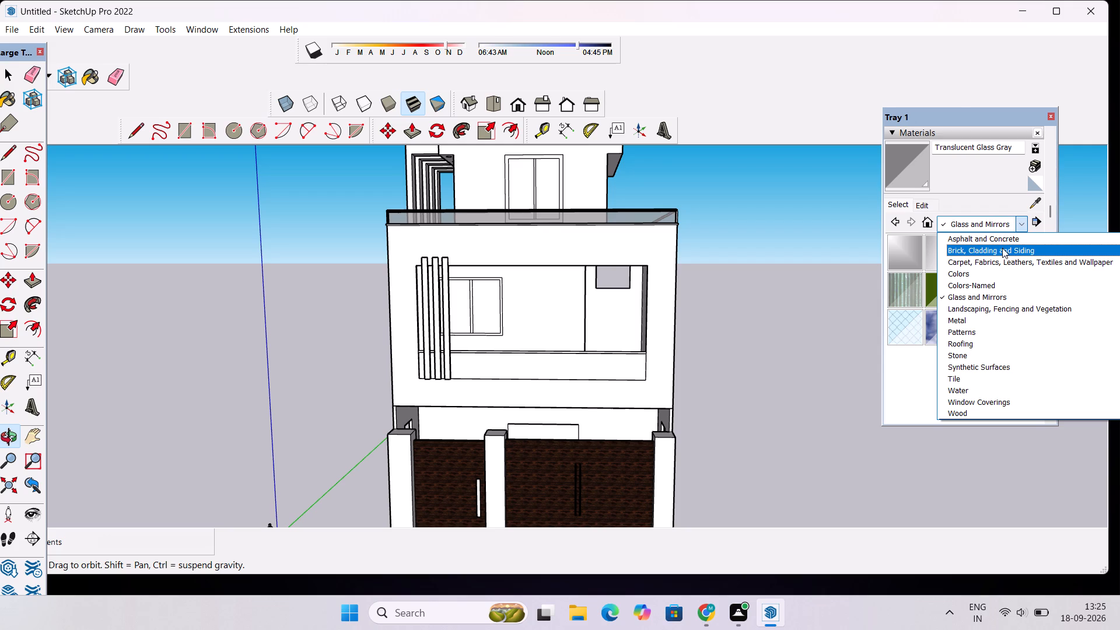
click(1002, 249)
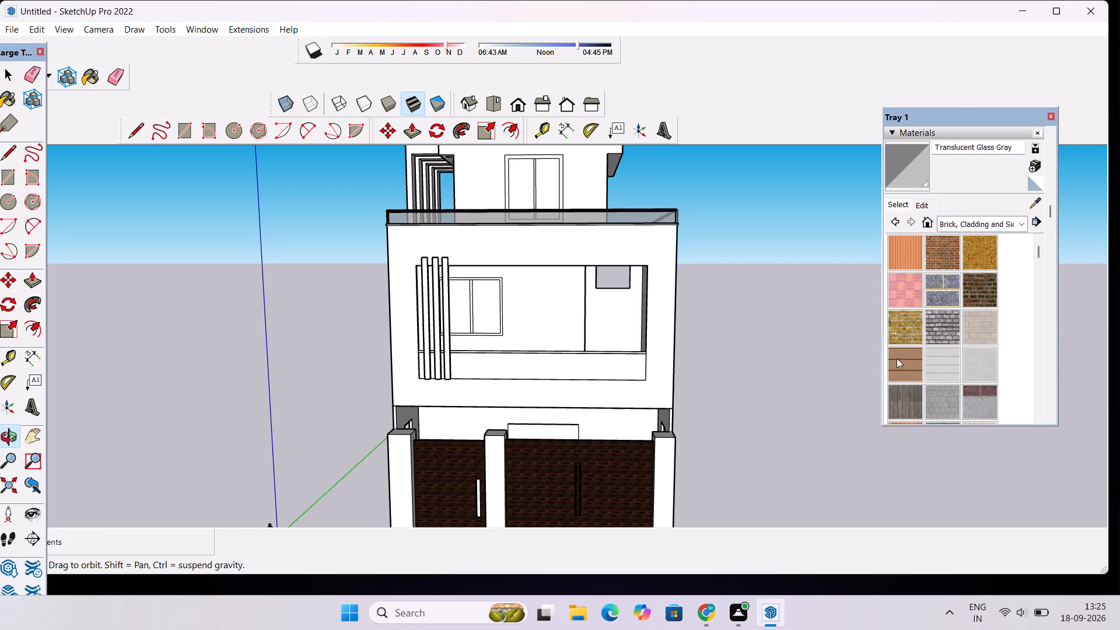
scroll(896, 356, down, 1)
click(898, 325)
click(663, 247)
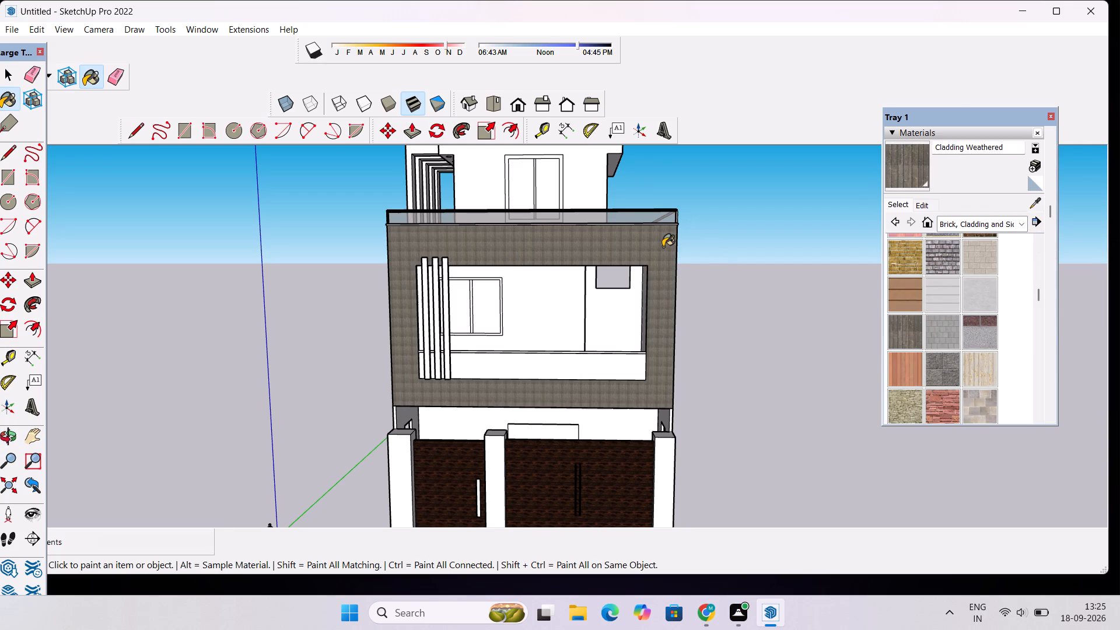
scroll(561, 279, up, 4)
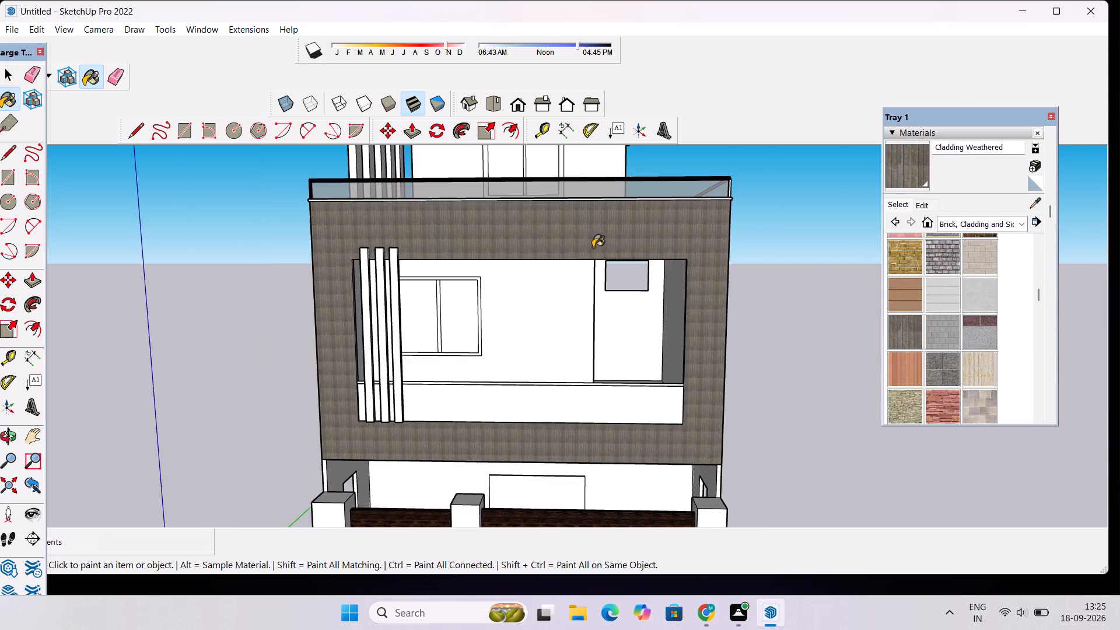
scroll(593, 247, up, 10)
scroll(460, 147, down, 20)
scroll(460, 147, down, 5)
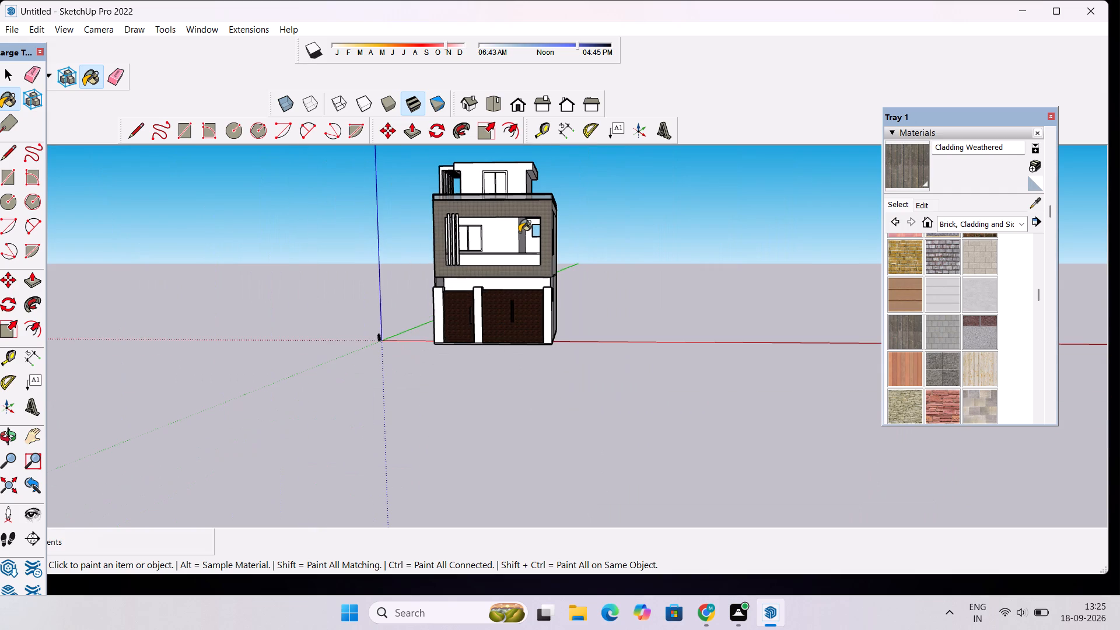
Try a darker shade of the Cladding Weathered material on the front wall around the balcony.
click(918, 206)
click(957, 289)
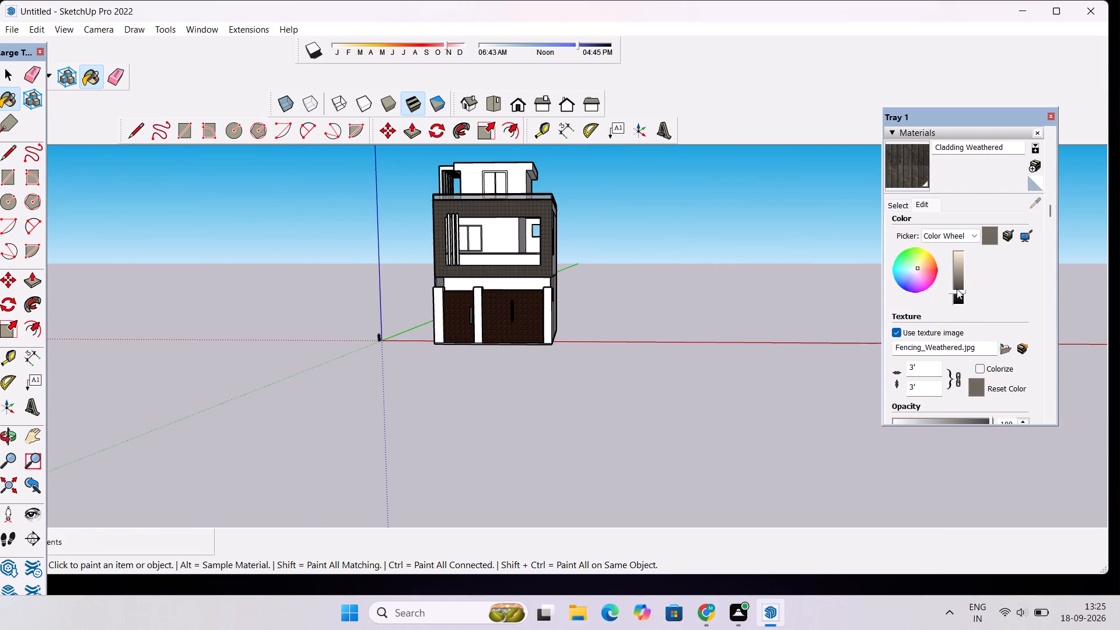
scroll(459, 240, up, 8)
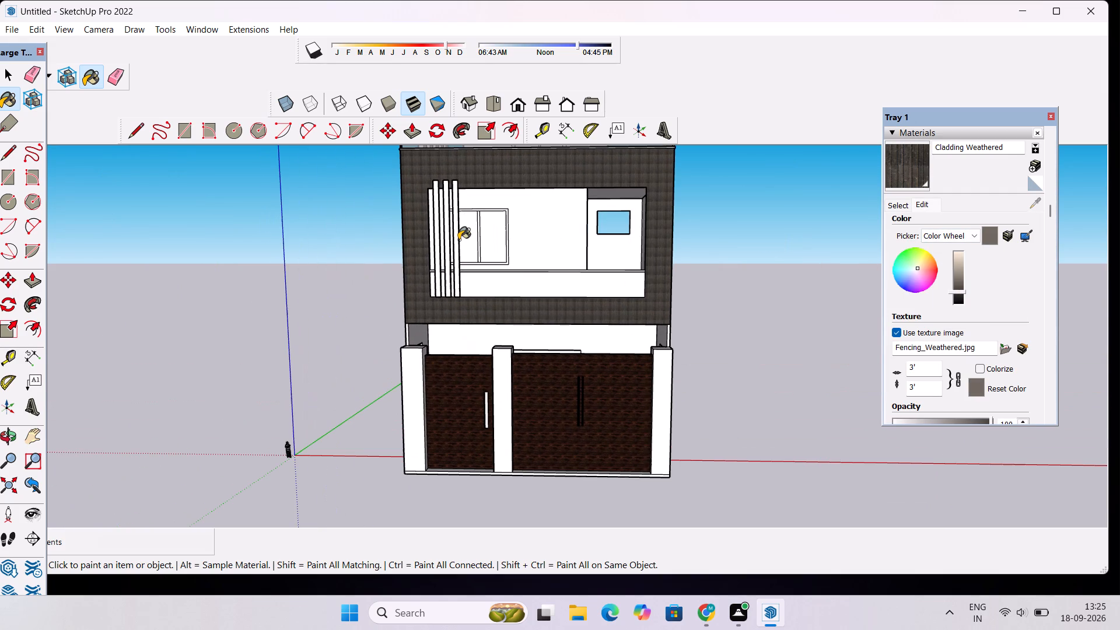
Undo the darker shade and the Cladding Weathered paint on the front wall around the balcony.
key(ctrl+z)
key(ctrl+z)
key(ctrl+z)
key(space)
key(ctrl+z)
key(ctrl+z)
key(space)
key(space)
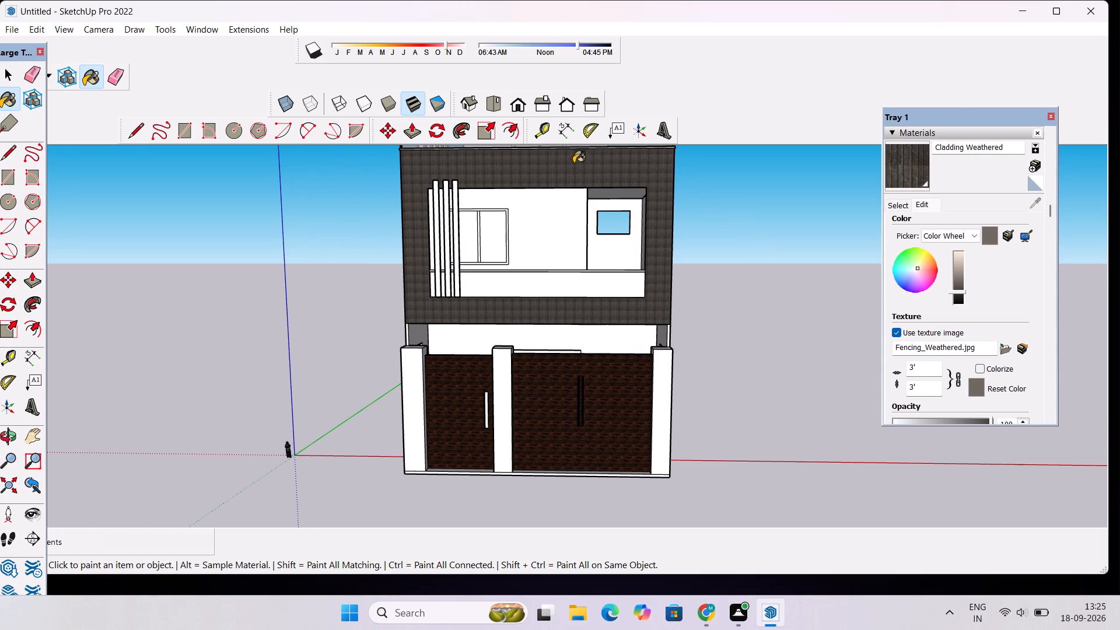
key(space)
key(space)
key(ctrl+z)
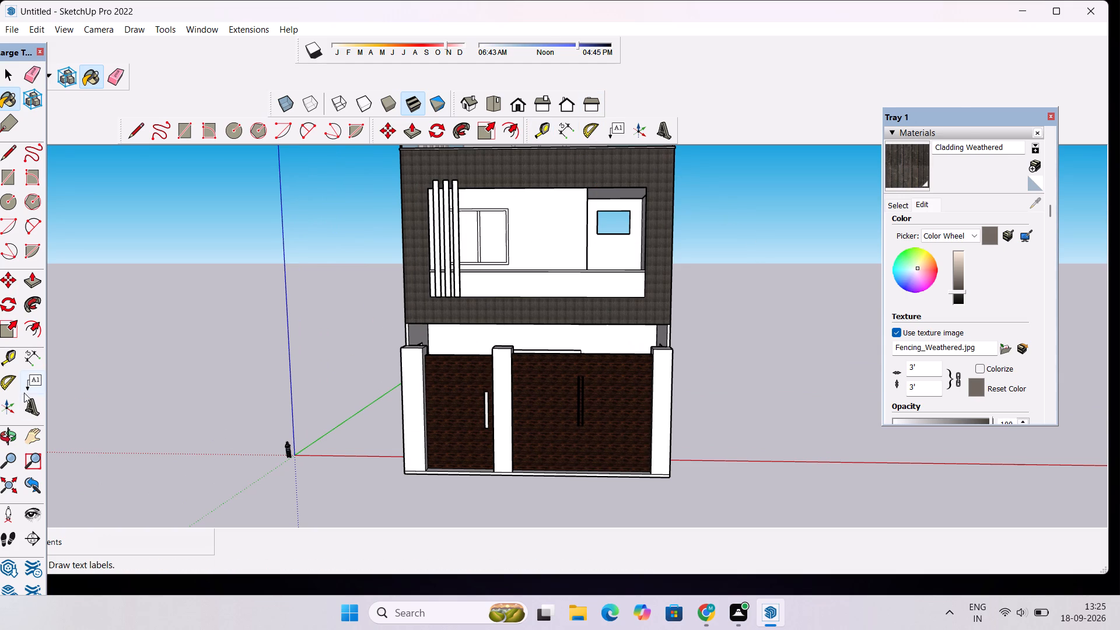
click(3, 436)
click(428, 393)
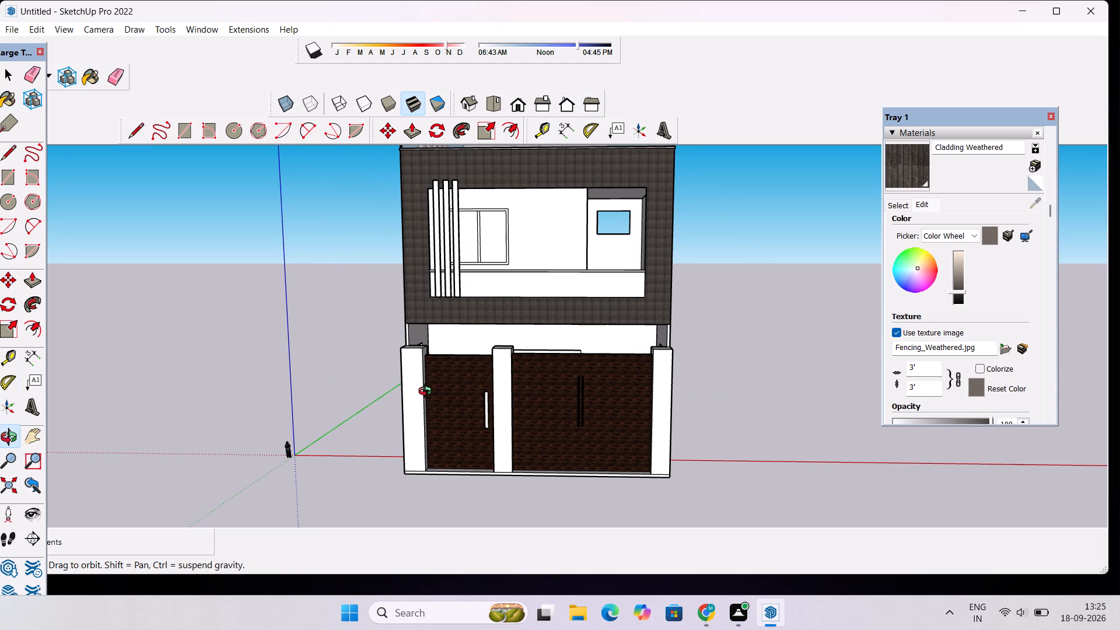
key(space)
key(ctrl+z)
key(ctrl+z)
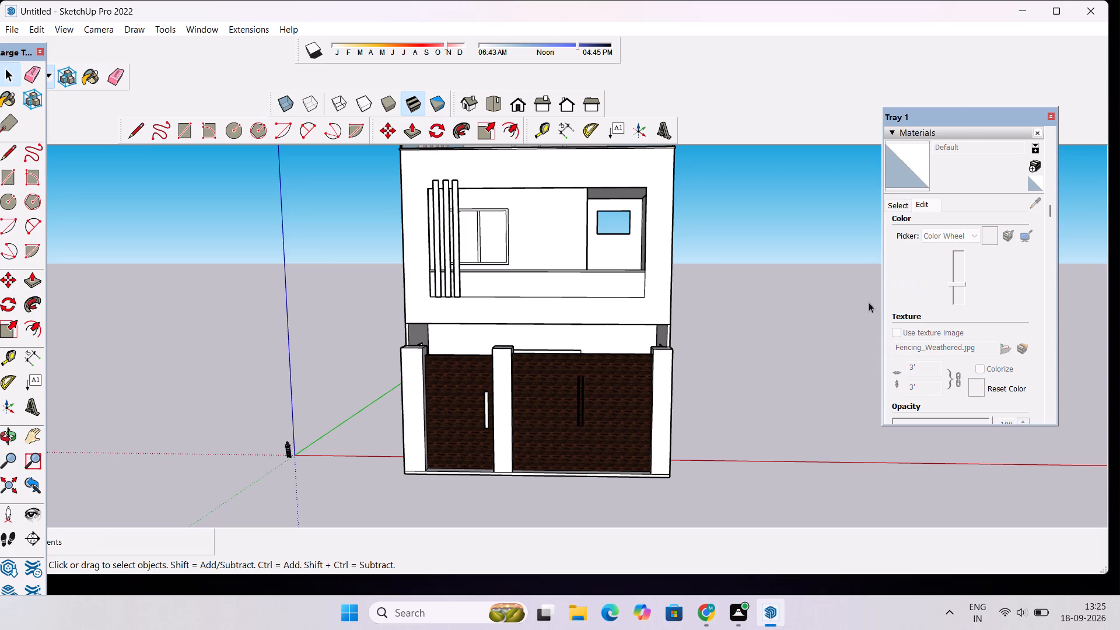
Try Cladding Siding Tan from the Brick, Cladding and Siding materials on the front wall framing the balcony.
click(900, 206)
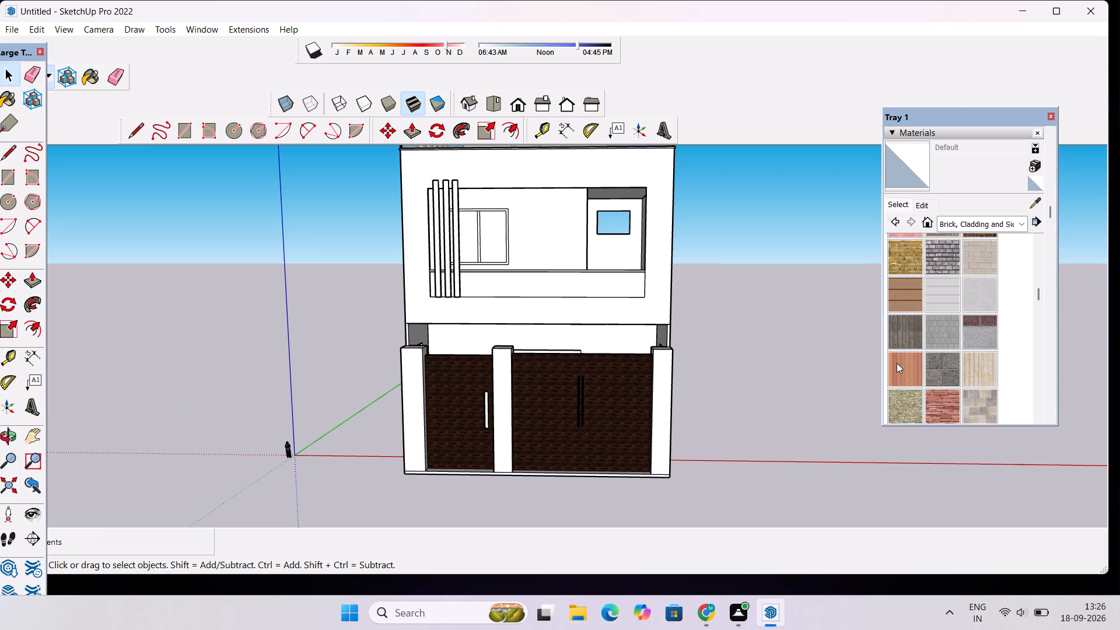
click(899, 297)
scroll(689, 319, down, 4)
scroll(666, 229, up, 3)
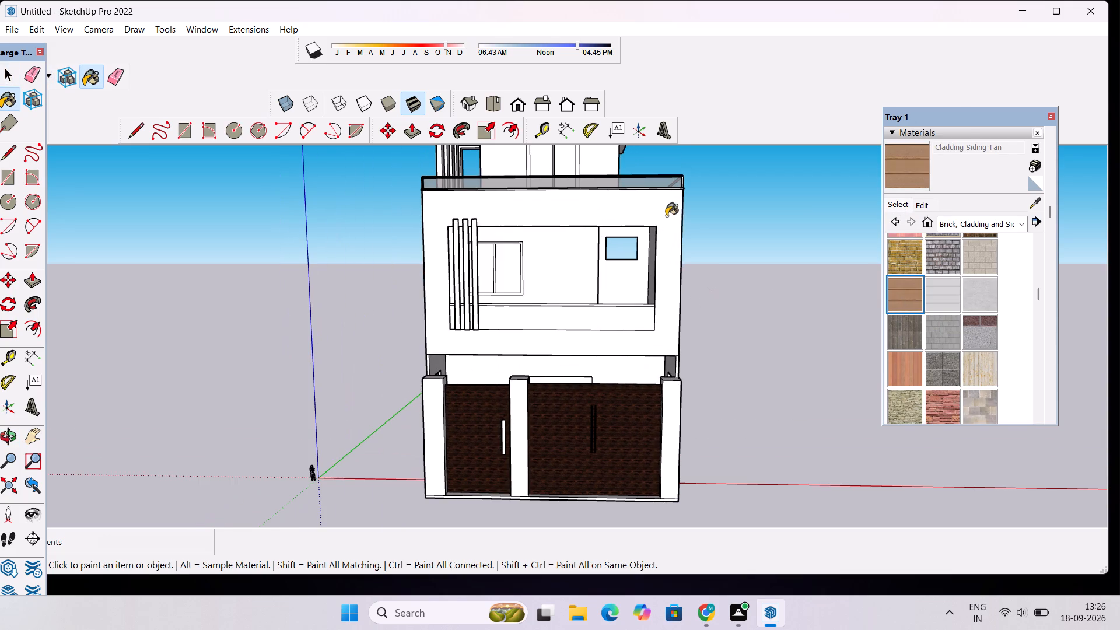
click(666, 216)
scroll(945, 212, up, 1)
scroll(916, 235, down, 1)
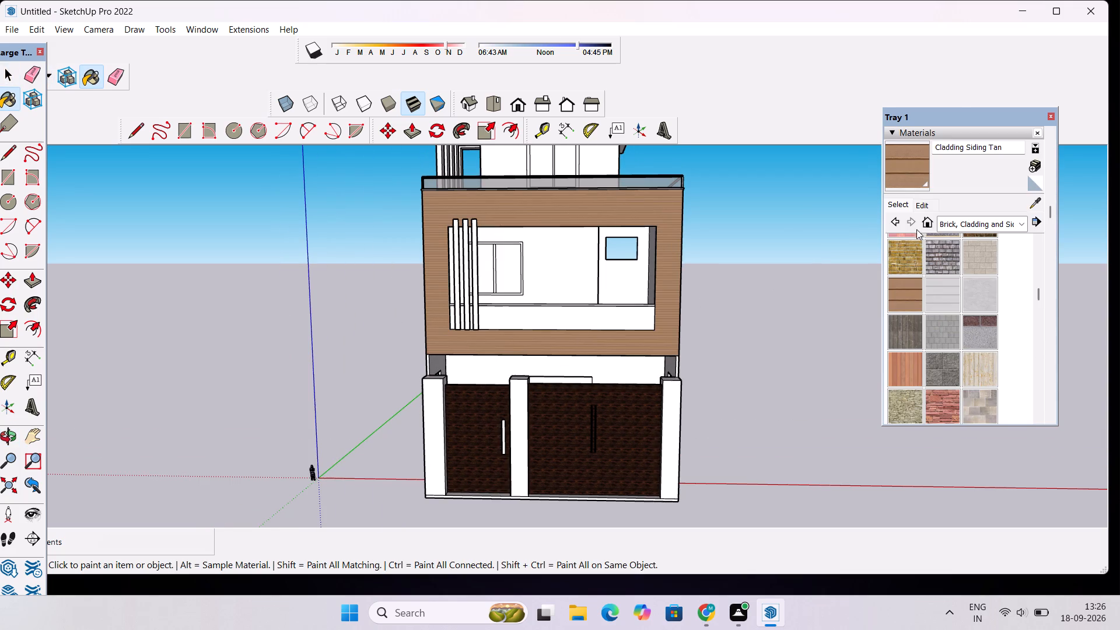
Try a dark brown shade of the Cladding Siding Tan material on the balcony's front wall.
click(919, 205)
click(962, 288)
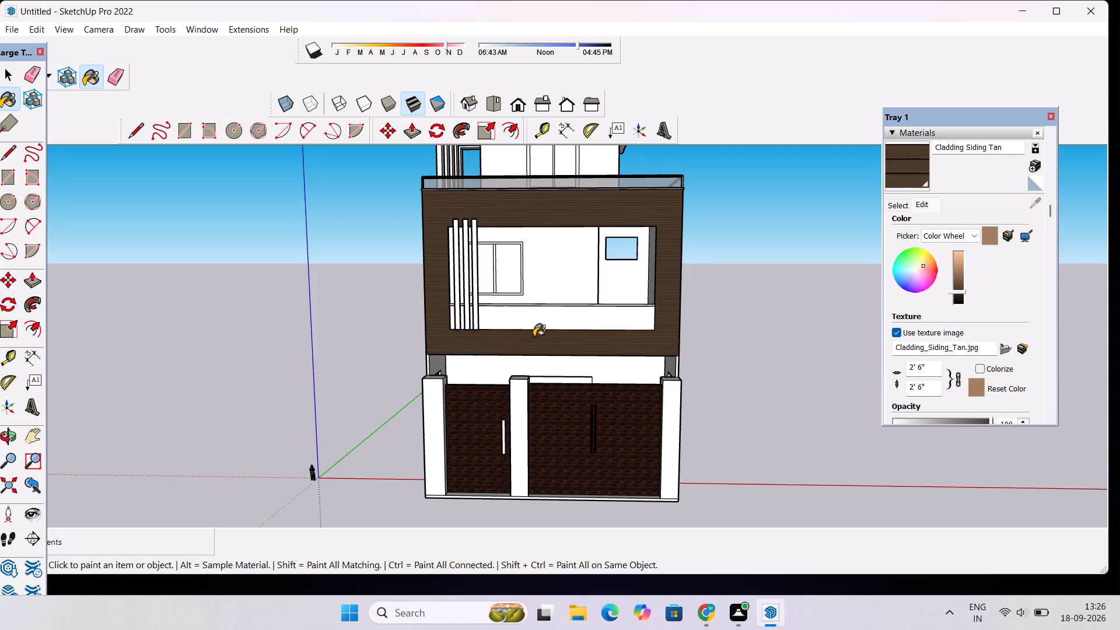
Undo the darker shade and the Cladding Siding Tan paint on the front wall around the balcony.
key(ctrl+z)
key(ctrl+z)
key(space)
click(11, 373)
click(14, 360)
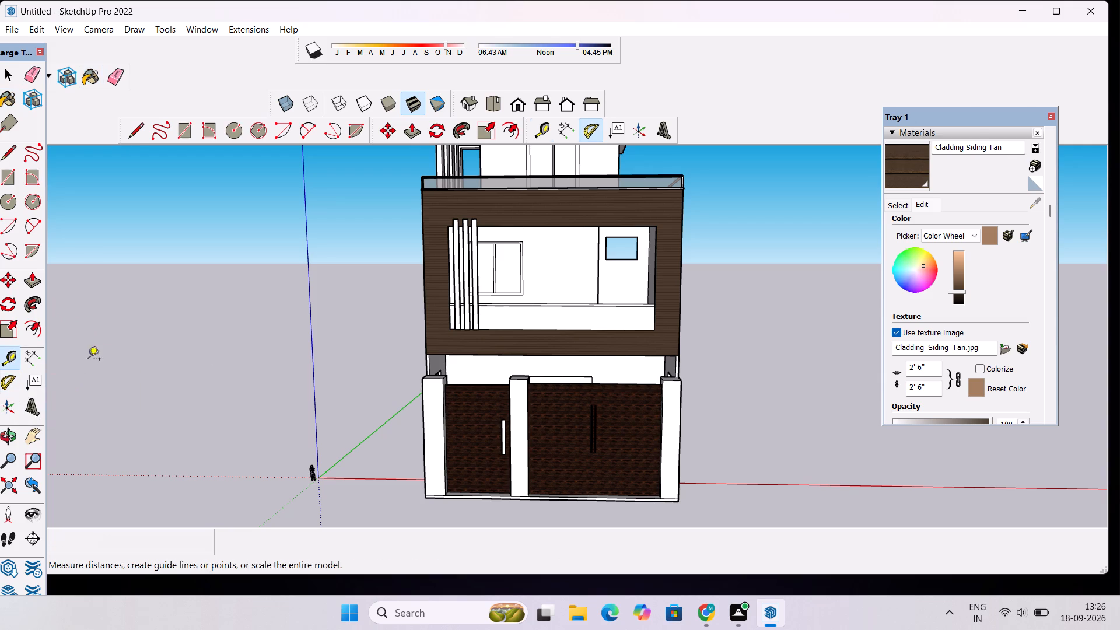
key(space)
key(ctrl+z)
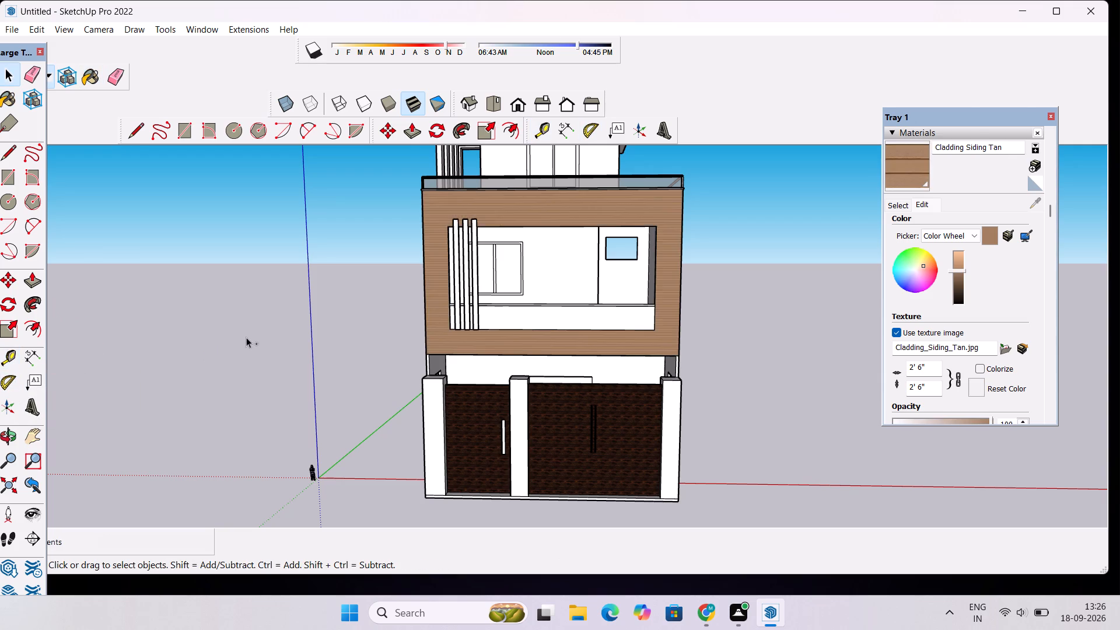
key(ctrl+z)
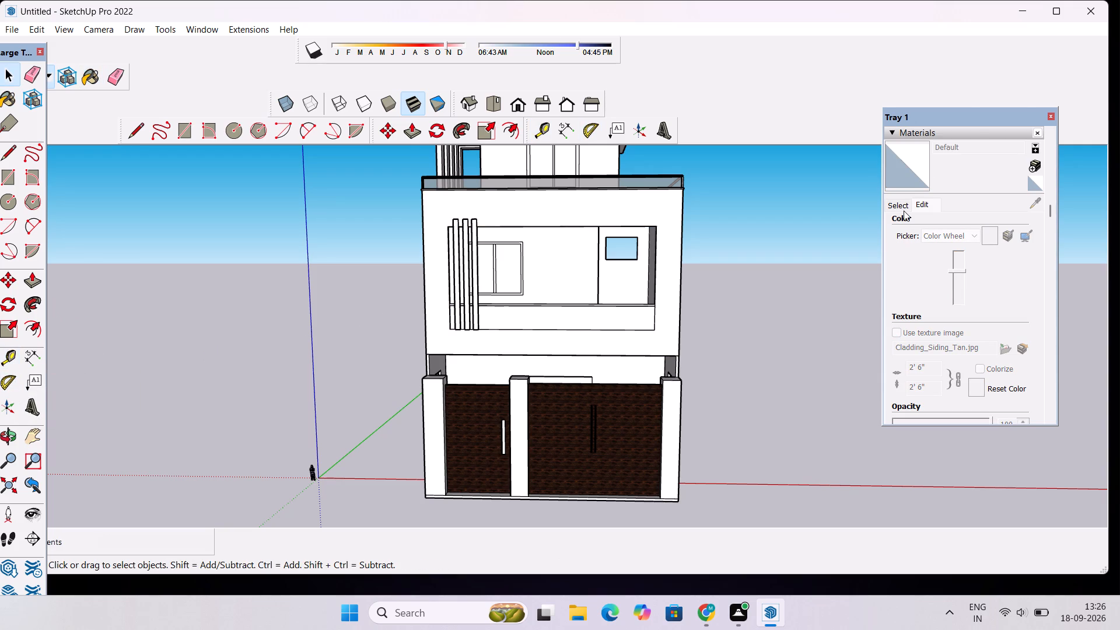
Paint the front wall framing the balcony opening with Cladding Weathered from the Brick, Cladding and Siding materials.
click(904, 211)
click(902, 326)
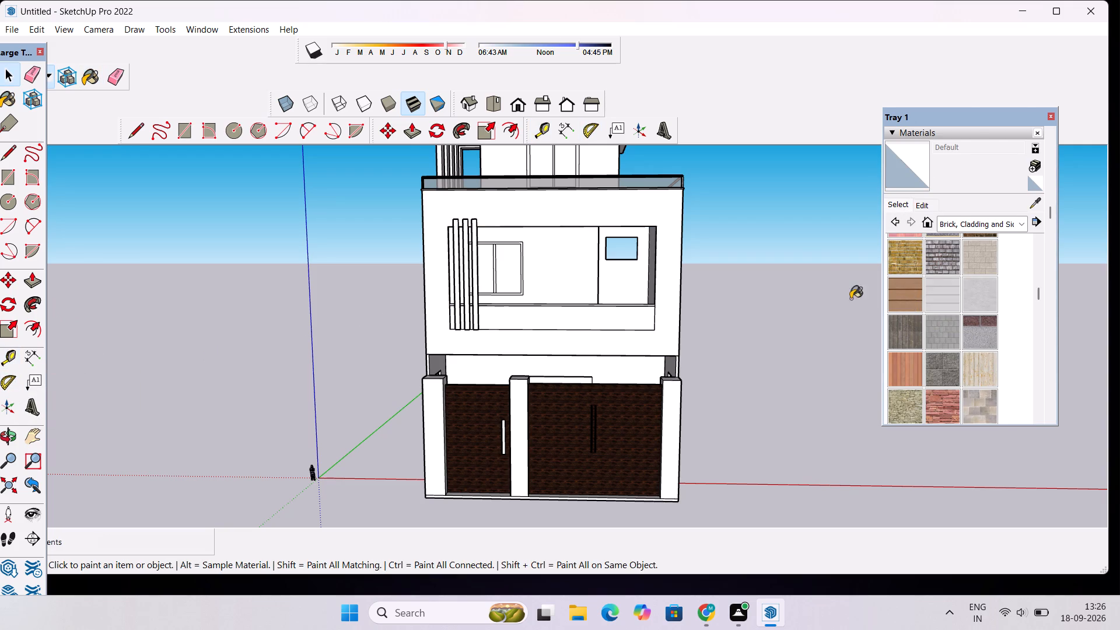
click(661, 198)
scroll(446, 284, up, 9)
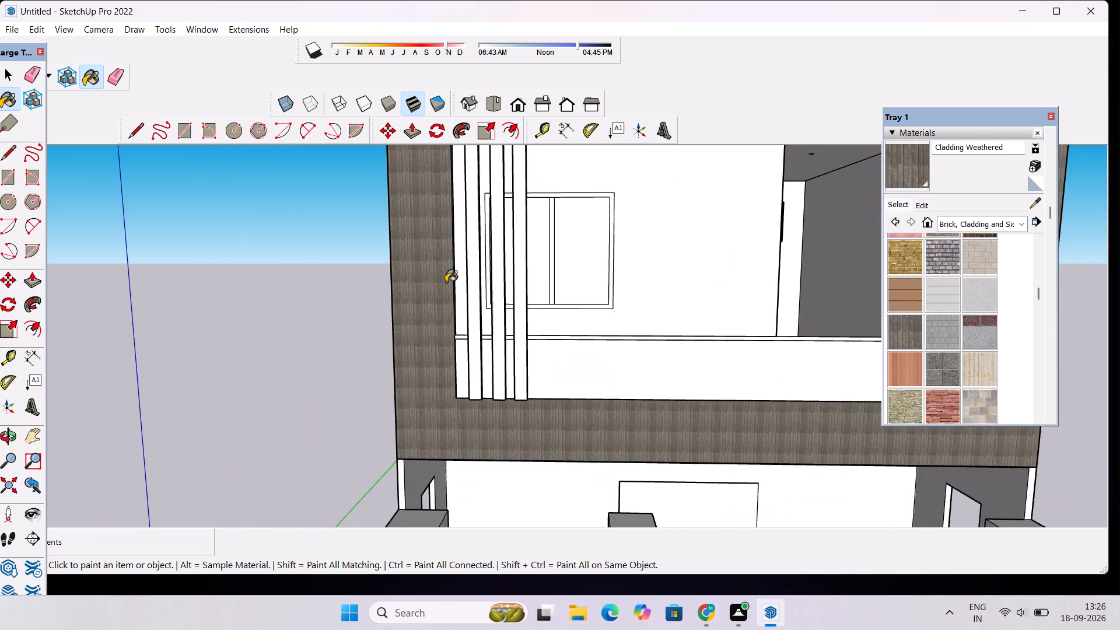
scroll(446, 282, up, 5)
scroll(446, 282, down, 17)
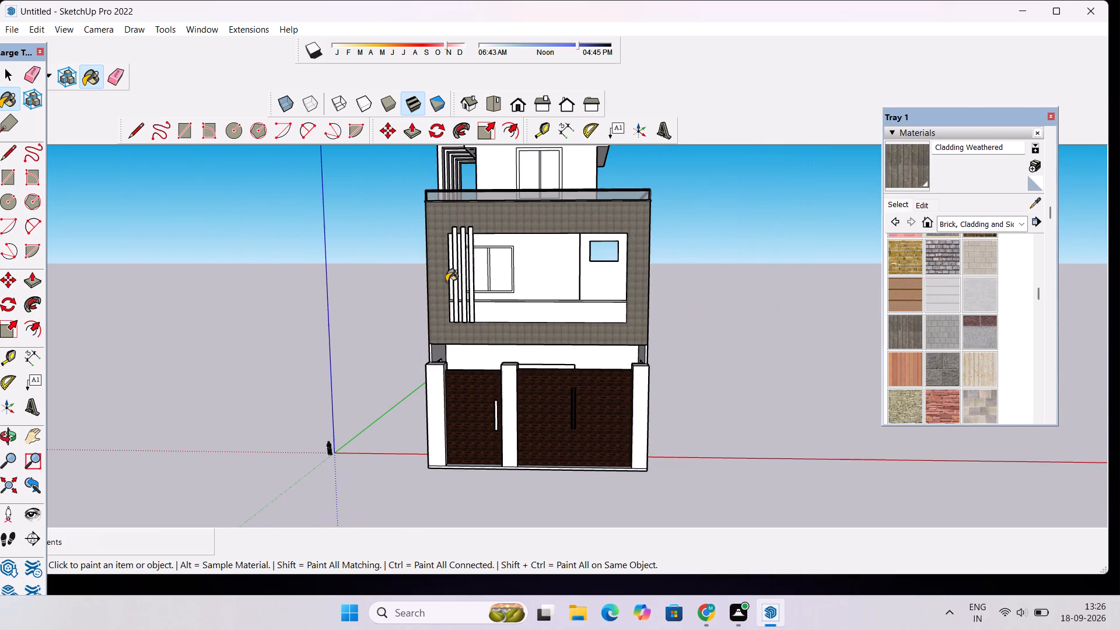
Examine the weathered cladding around the balcony from the front, both sides and above.
key(o)
drag(411, 287, 579, 293)
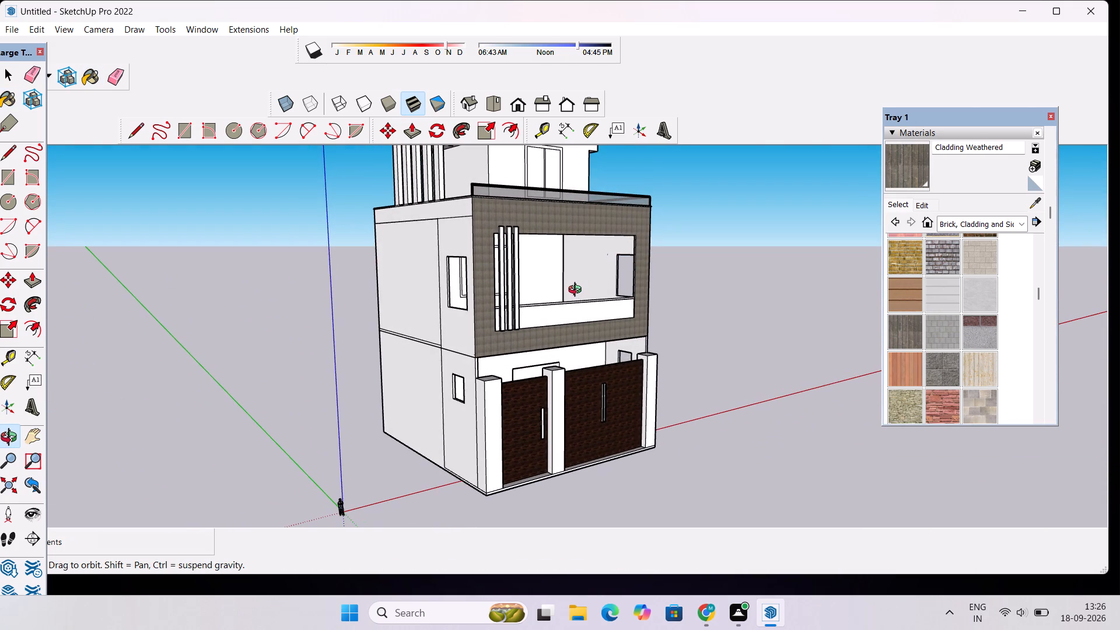
scroll(528, 276, up, 5)
scroll(528, 276, down, 6)
drag(674, 292, 211, 234)
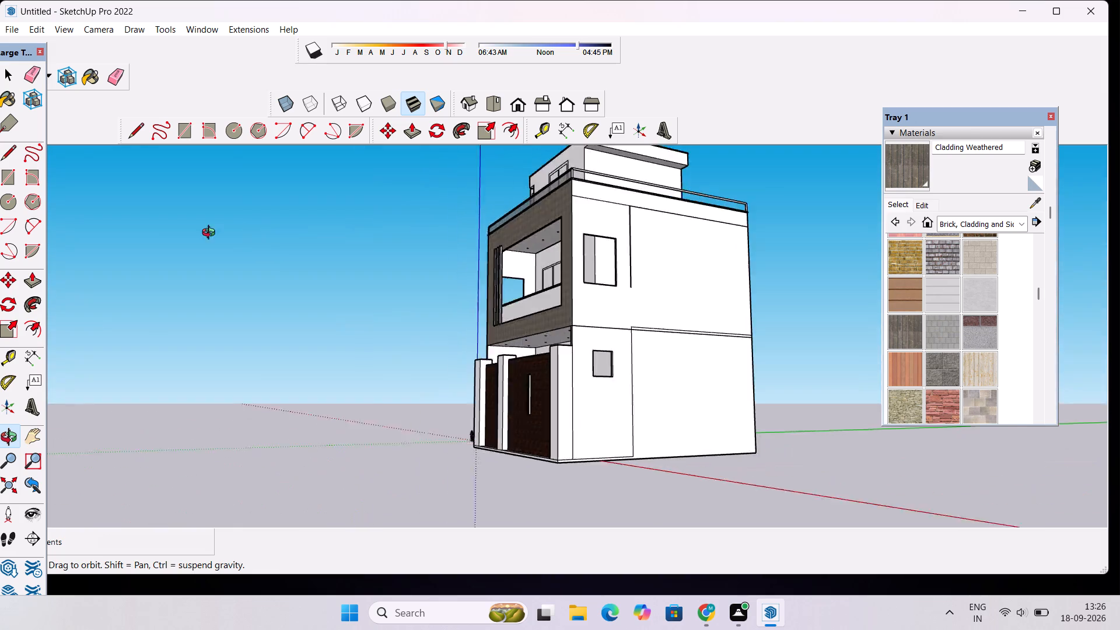
drag(211, 234, 194, 242)
drag(644, 269, 613, 330)
scroll(584, 269, up, 3)
drag(463, 280, 796, 232)
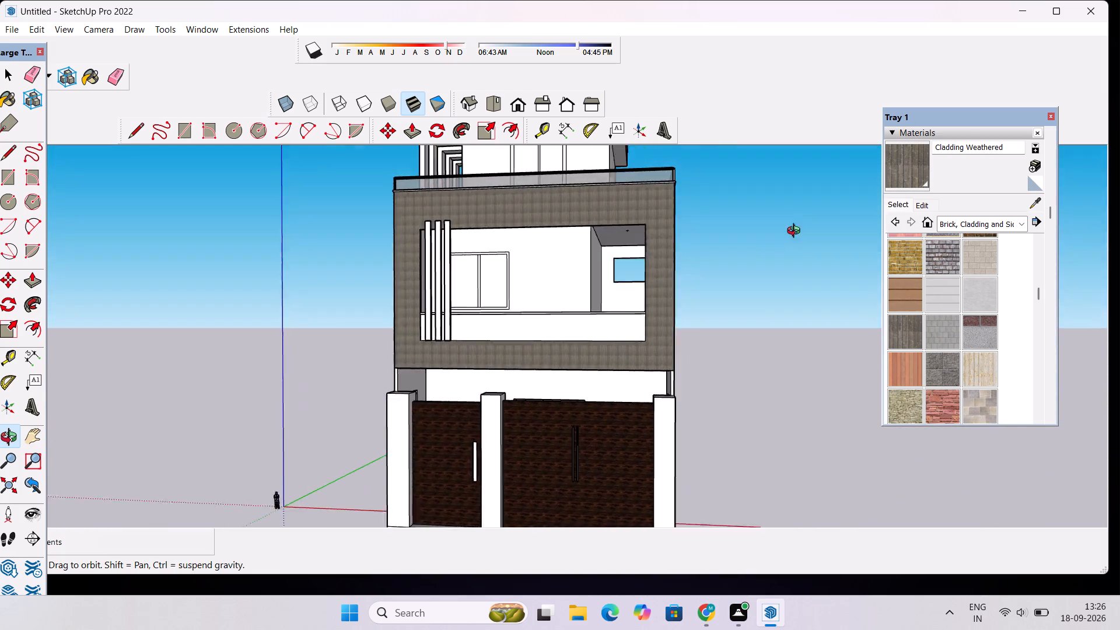
drag(796, 232, 916, 198)
scroll(592, 281, up, 5)
scroll(592, 281, down, 5)
drag(620, 270, 514, 255)
drag(514, 255, 512, 286)
scroll(511, 283, down, 4)
drag(521, 277, 520, 320)
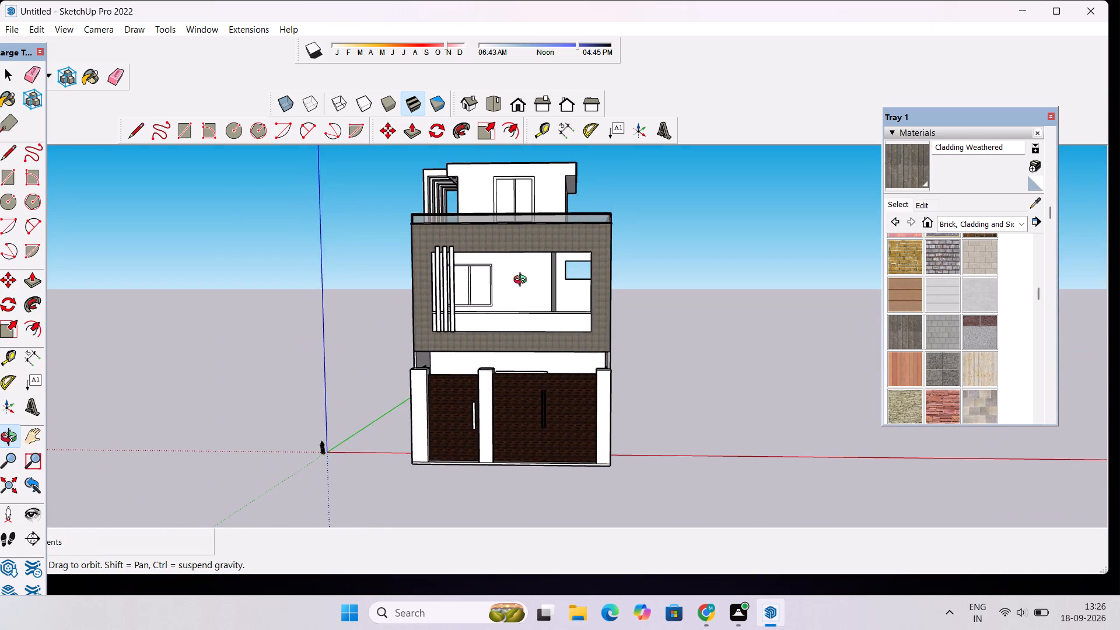
scroll(523, 281, up, 4)
drag(348, 265, 478, 285)
scroll(457, 279, down, 7)
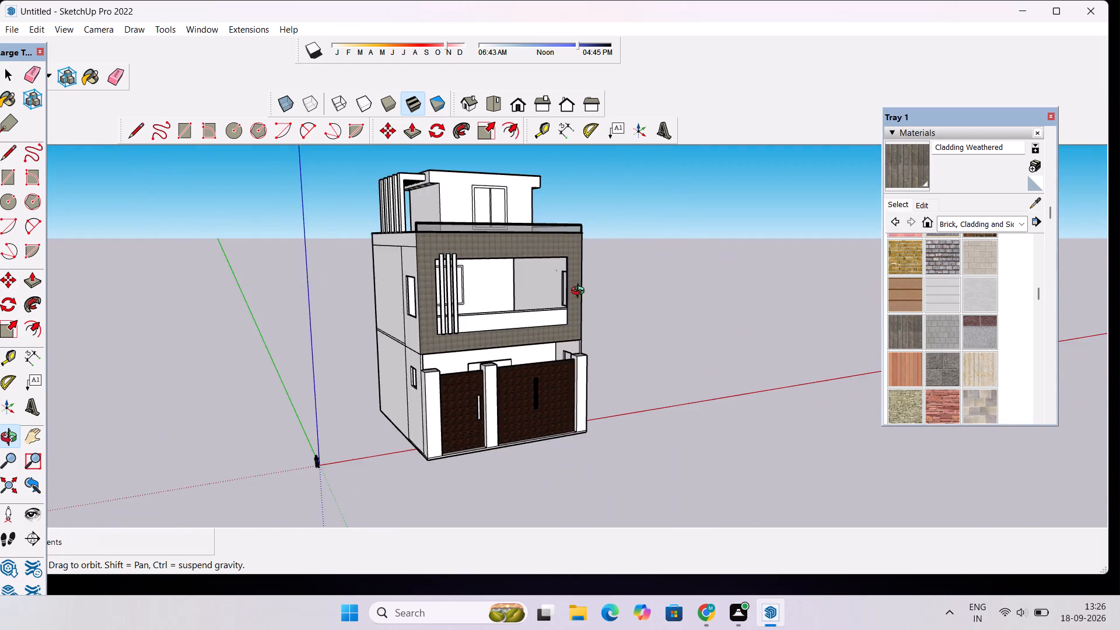
drag(596, 295, 540, 327)
scroll(492, 275, up, 4)
scroll(496, 266, down, 2)
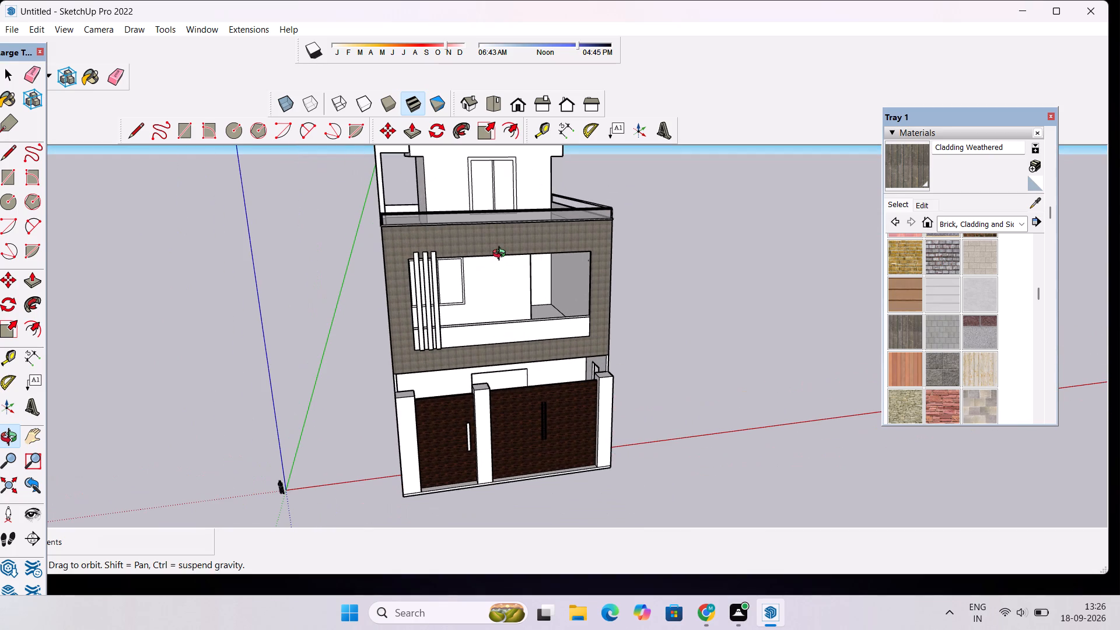
drag(556, 246, 463, 325)
scroll(460, 257, up, 2)
shift+drag(460, 257, 507, 342)
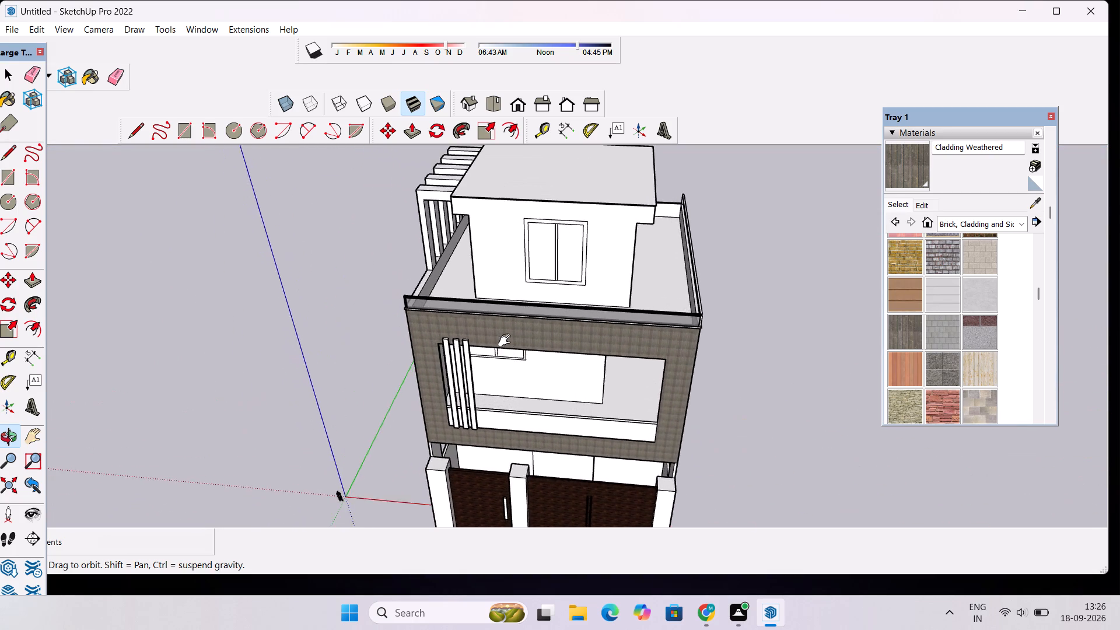
scroll(507, 325, down, 4)
drag(442, 318, 473, 266)
scroll(479, 253, up, 5)
scroll(470, 242, down, 3)
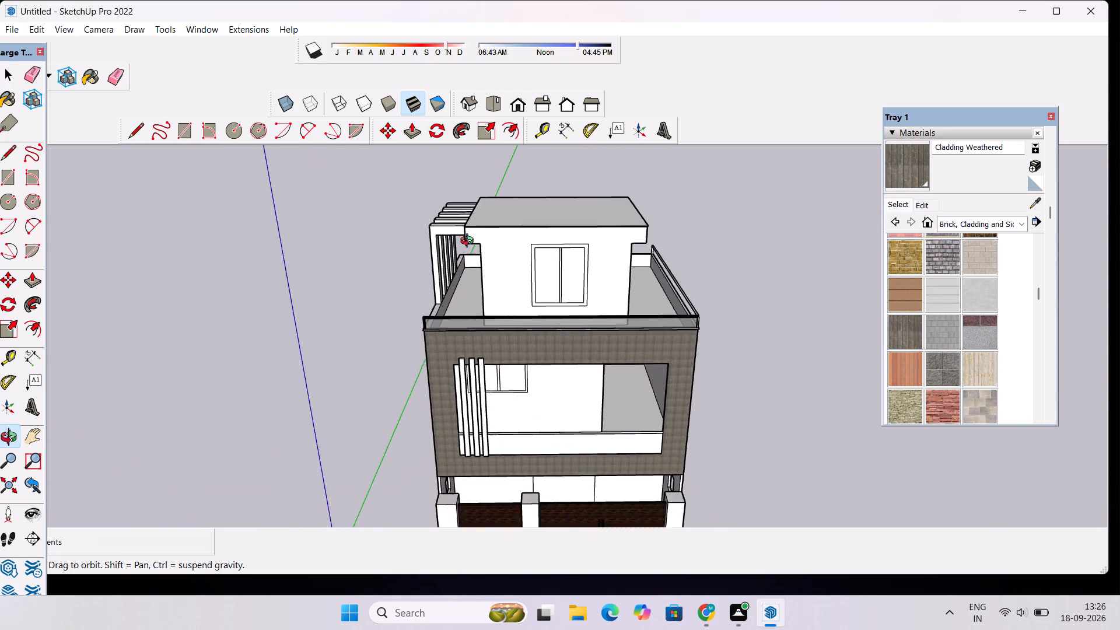
scroll(470, 242, down, 2)
shift+drag(582, 275, 546, 269)
Pick 0136_Charcoal from Colors-Named and paint the front face of the foremost pergola frame on the roof terrace.
click(956, 226)
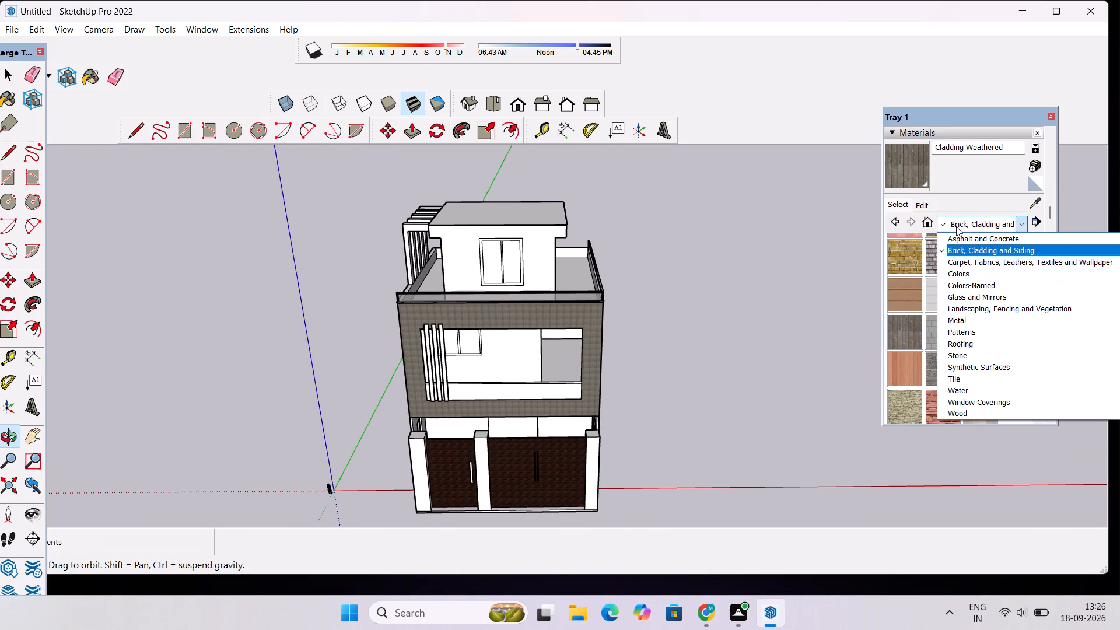
click(963, 286)
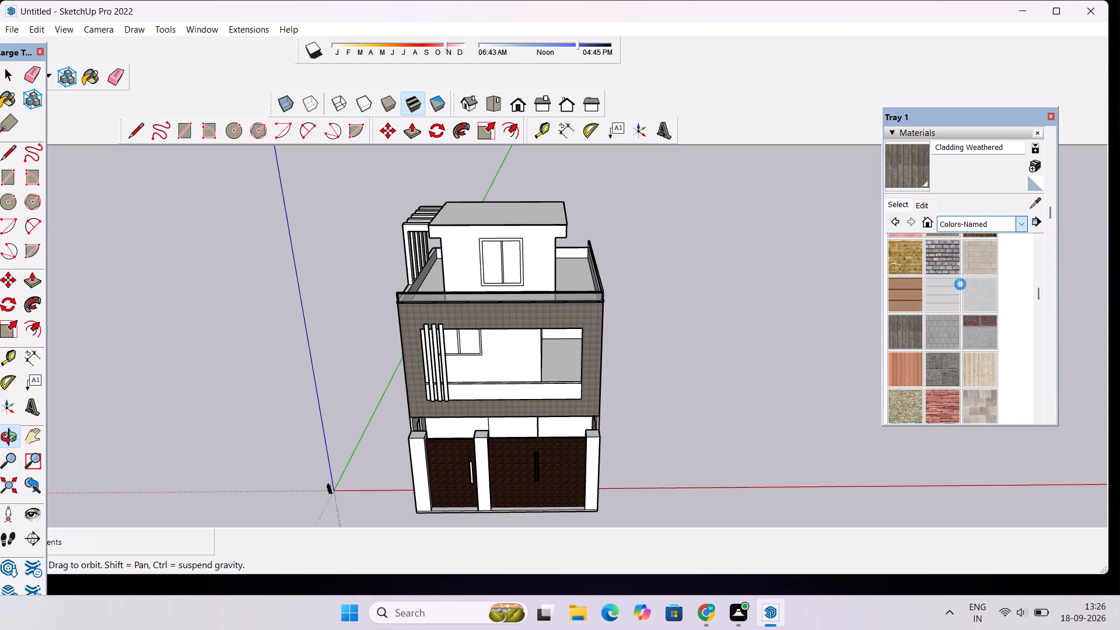
scroll(950, 278, down, 2)
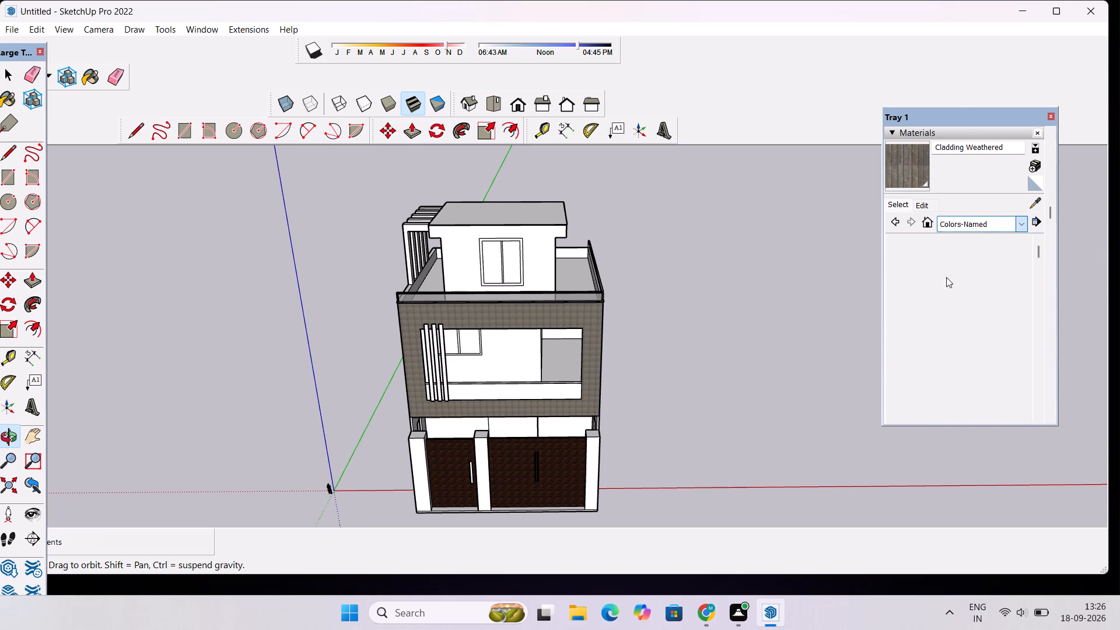
scroll(946, 277, down, 20)
scroll(946, 277, down, 1)
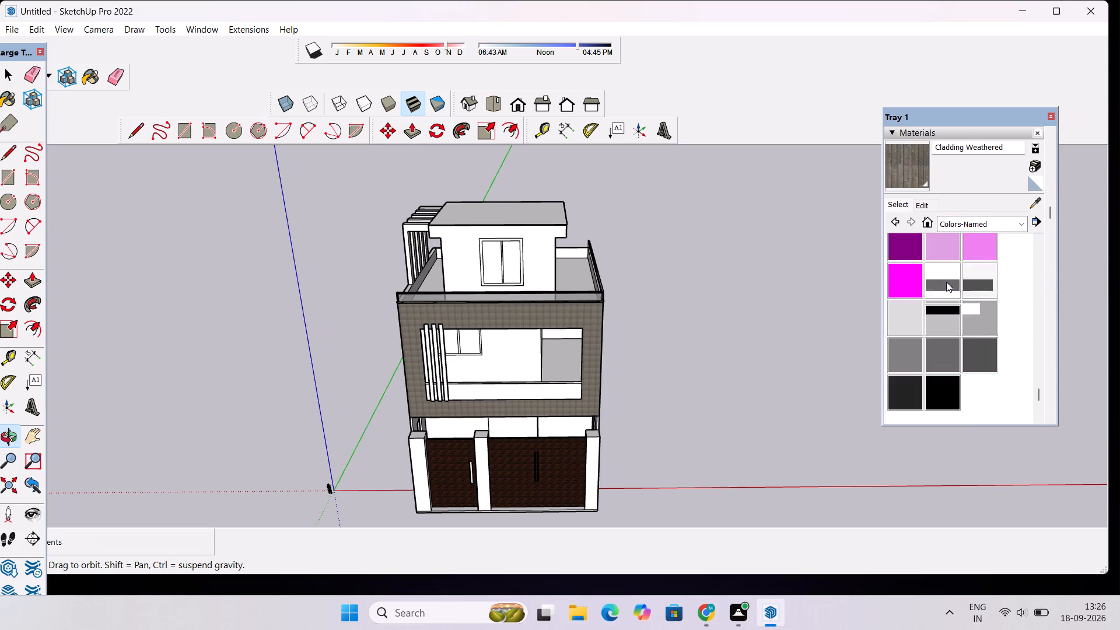
click(914, 320)
scroll(402, 247, up, 5)
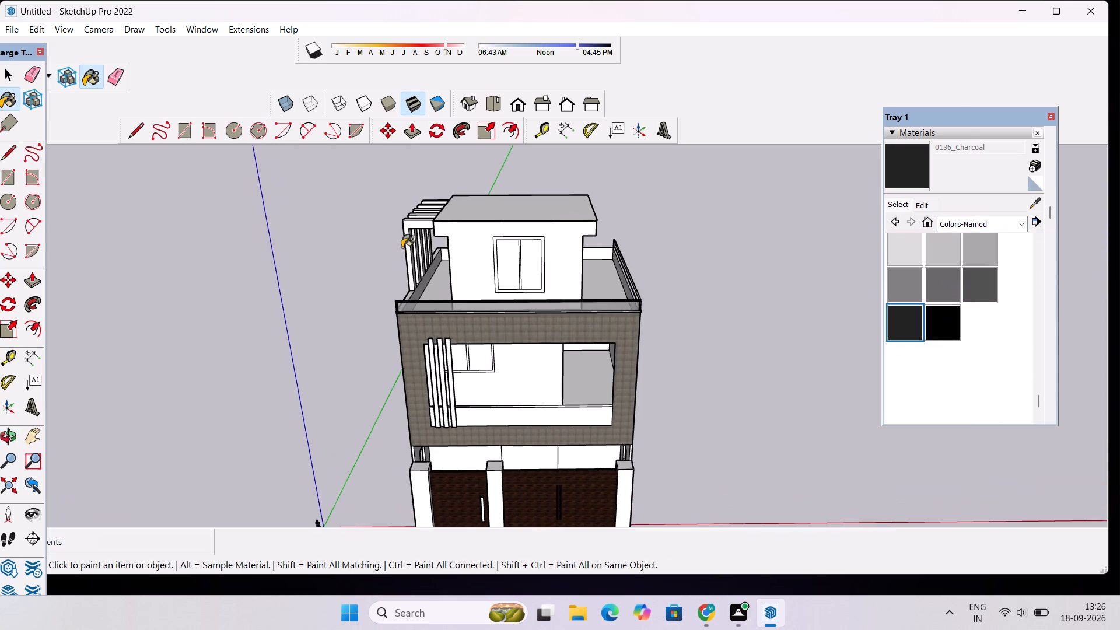
scroll(402, 247, up, 7)
click(414, 219)
Paint the foremost pergola frame's inner face and the front and inner faces of the frames behind it with 0136_Charcoal.
scroll(418, 230, up, 9)
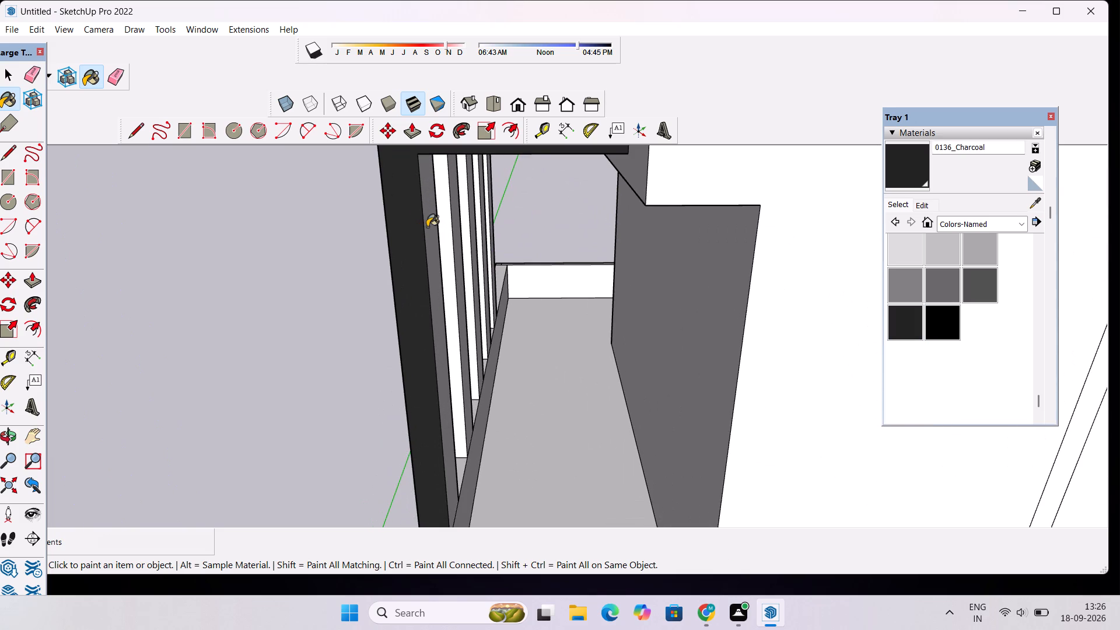
click(427, 226)
click(444, 212)
click(455, 206)
click(470, 195)
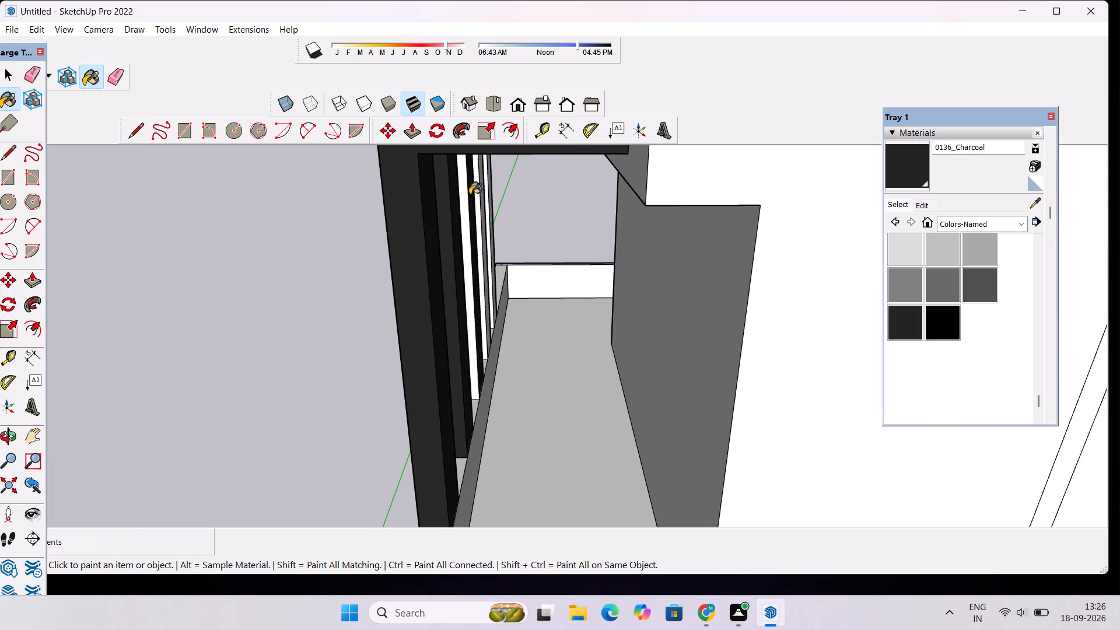
scroll(470, 195, up, 5)
click(460, 202)
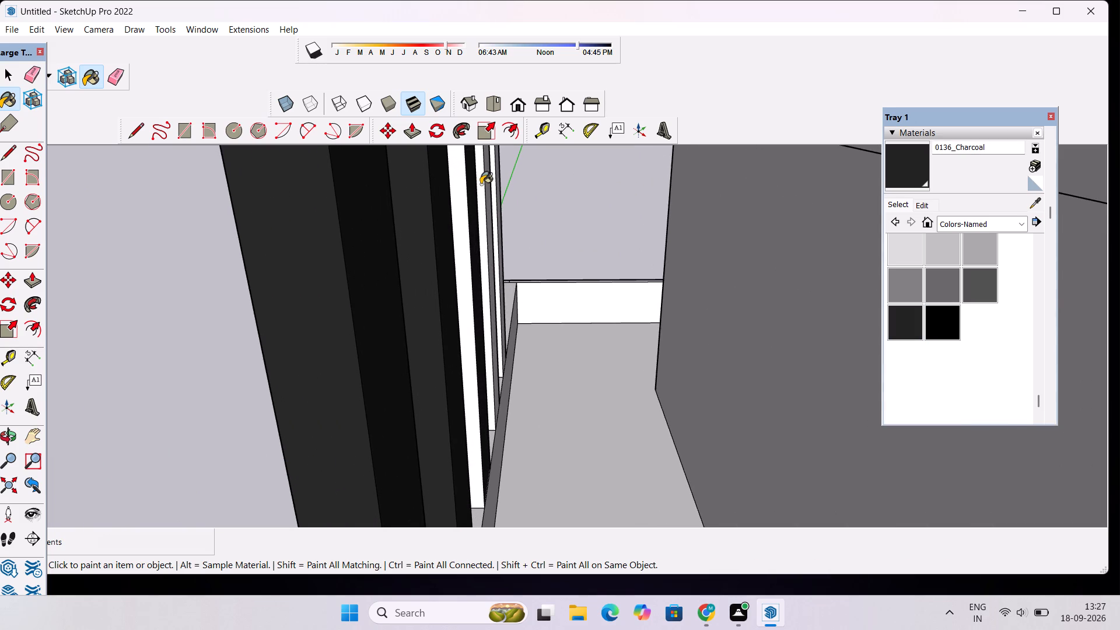
click(481, 184)
scroll(482, 183, up, 4)
click(489, 178)
scroll(489, 177, up, 5)
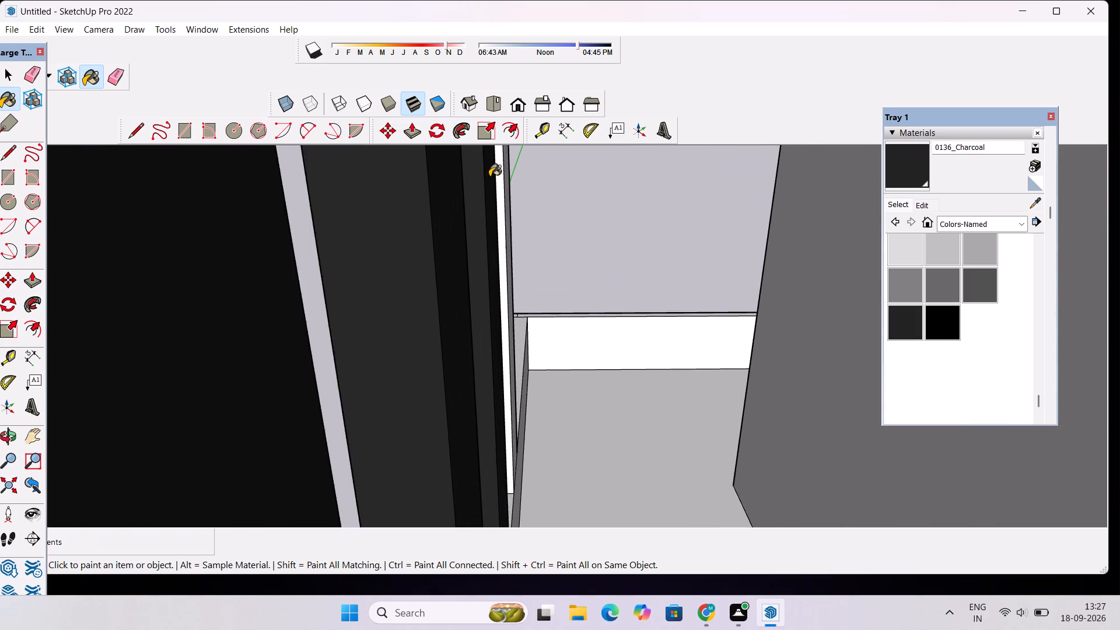
scroll(489, 177, up, 3)
click(502, 166)
click(513, 174)
Paint the top and outer side faces of all five pergola frames with 0136_Charcoal.
scroll(517, 171, down, 3)
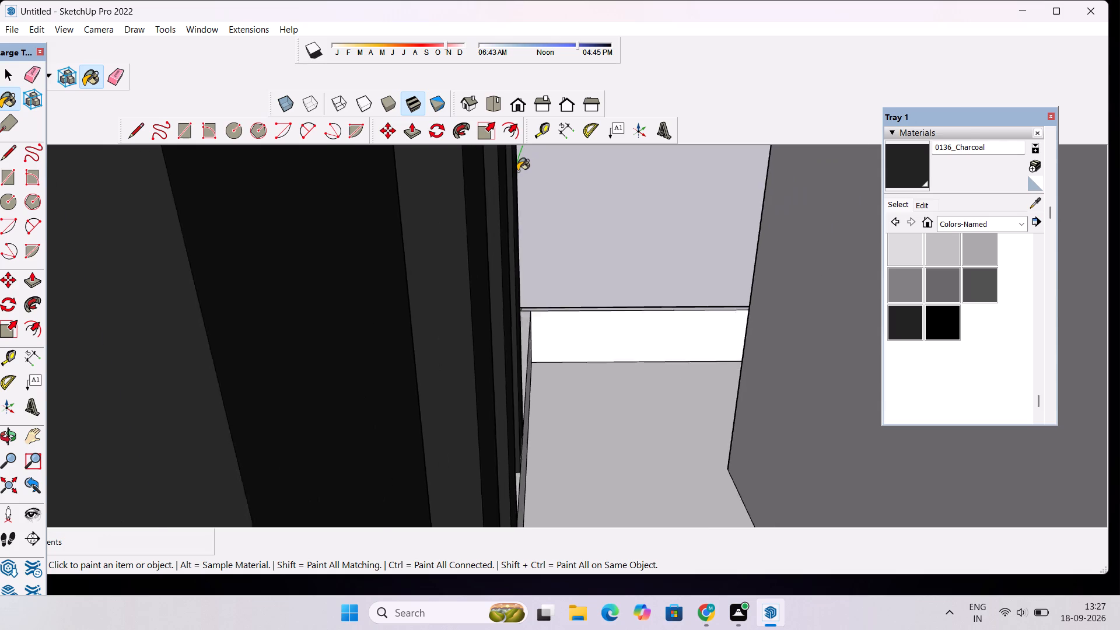
scroll(517, 171, down, 20)
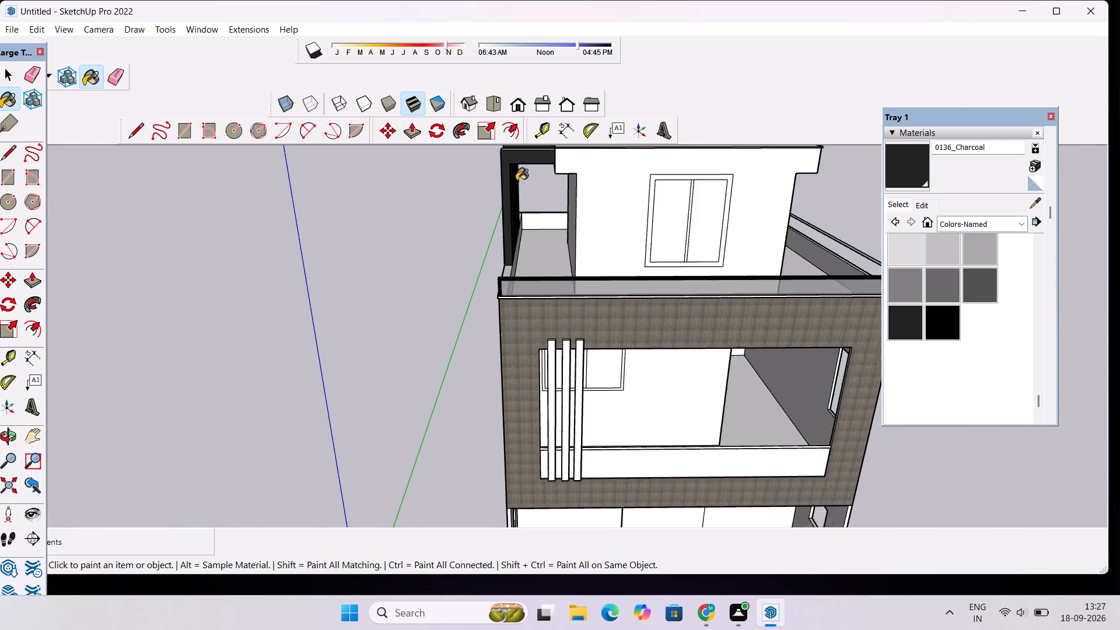
scroll(516, 181, down, 3)
key(o)
drag(465, 241, 566, 230)
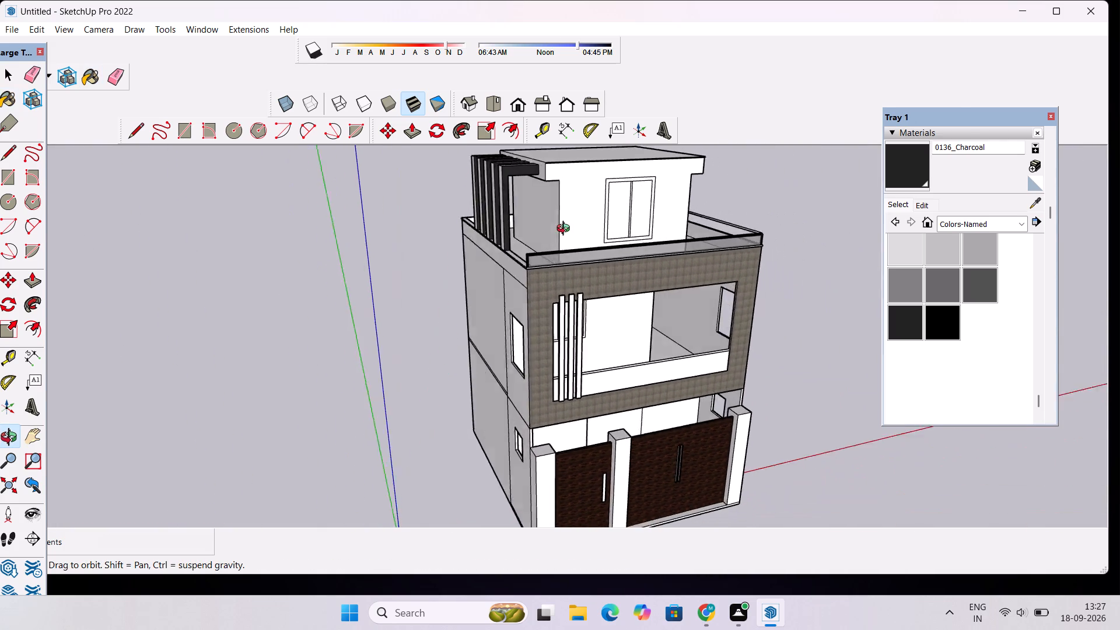
drag(566, 230, 668, 199)
scroll(469, 216, up, 3)
drag(469, 216, 551, 226)
scroll(555, 223, down, 3)
drag(547, 218, 546, 285)
scroll(545, 275, up, 4)
drag(472, 267, 560, 335)
scroll(591, 292, up, 3)
shift+drag(591, 292, 550, 293)
scroll(550, 293, up, 2)
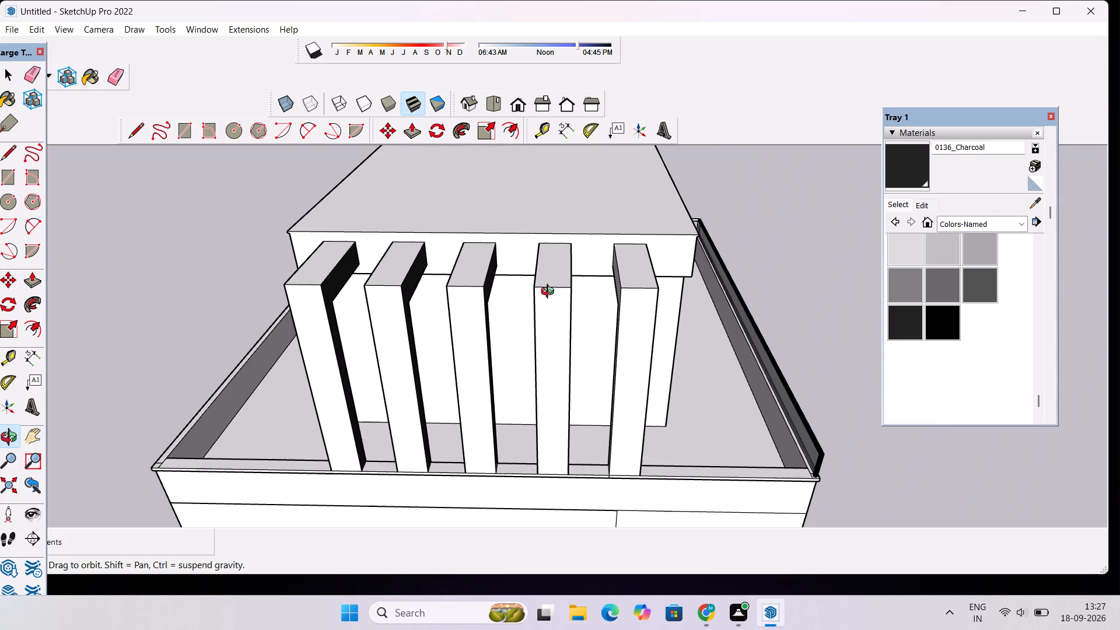
click(902, 183)
click(630, 273)
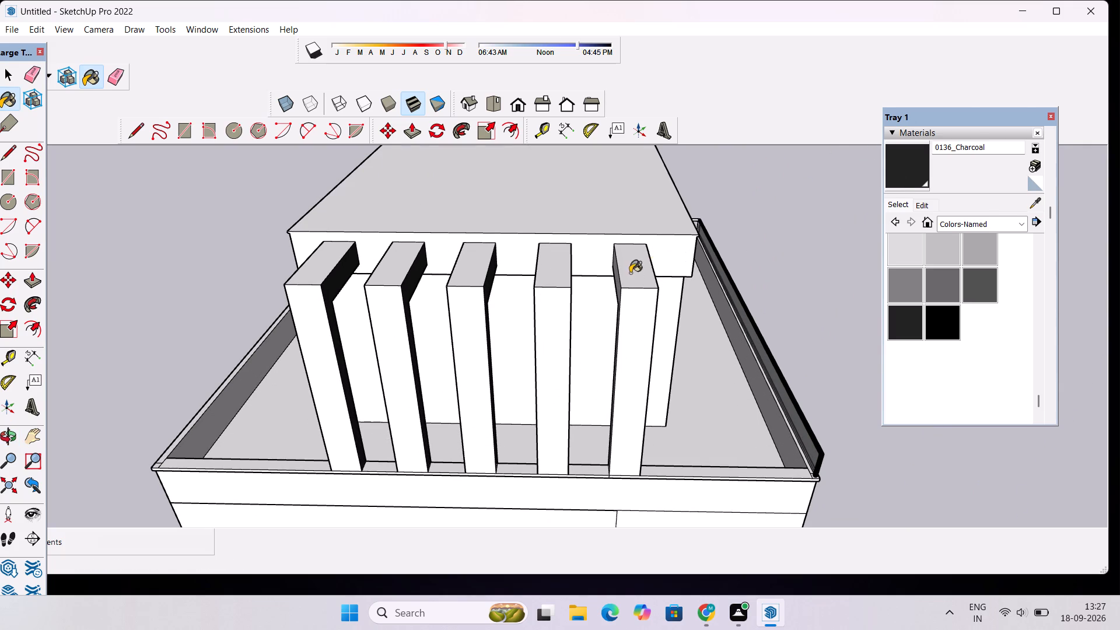
click(618, 311)
scroll(558, 270, up, 3)
click(556, 269)
click(556, 296)
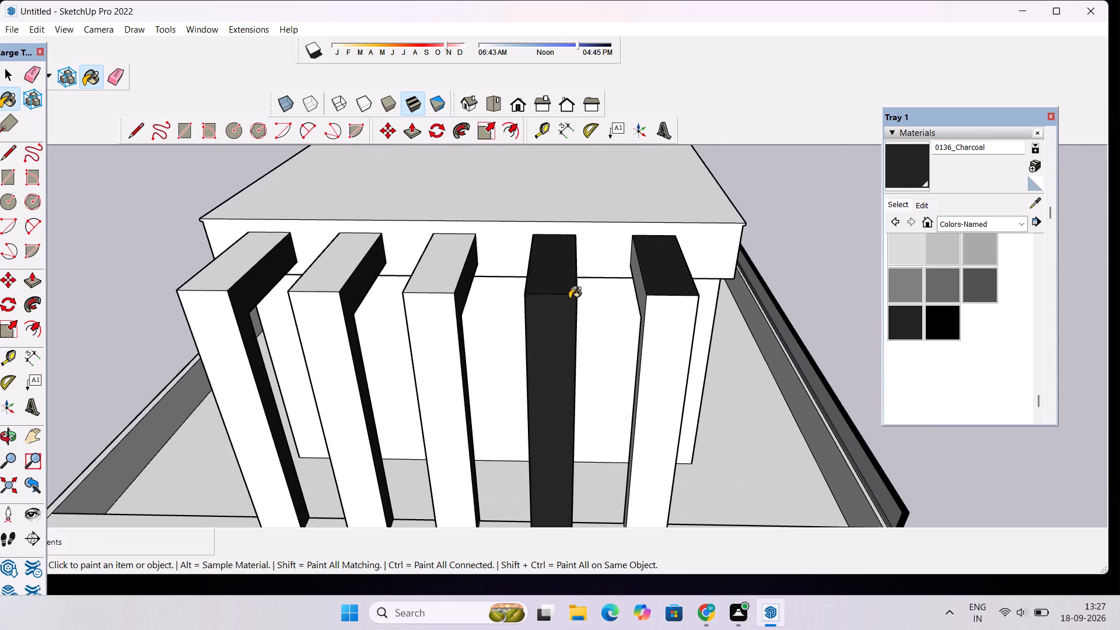
scroll(639, 281, up, 7)
click(640, 273)
click(682, 328)
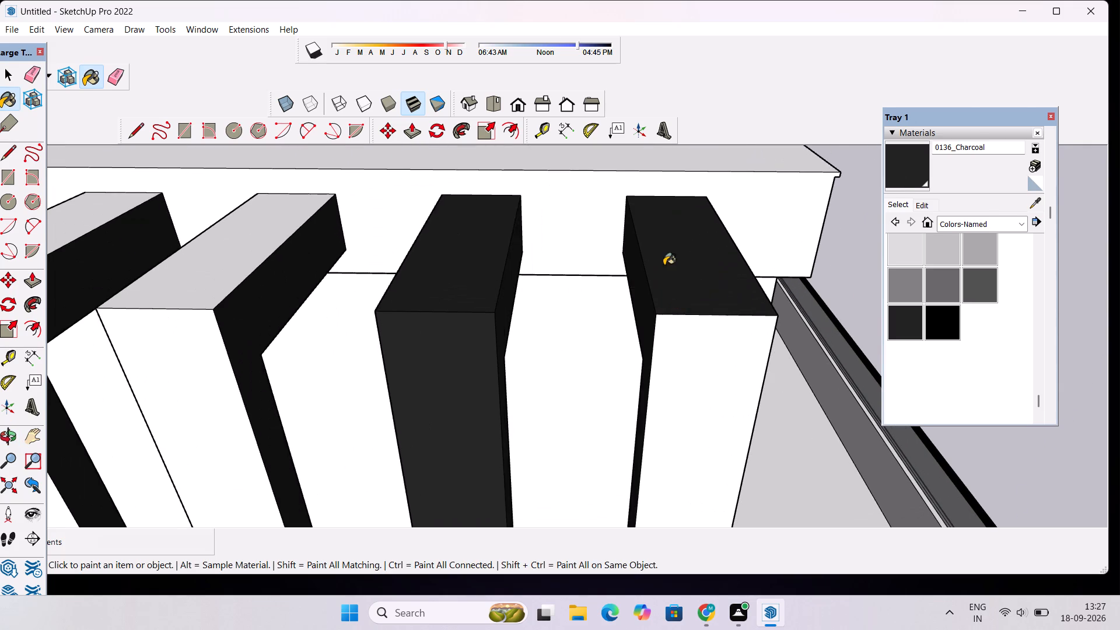
scroll(664, 264, down, 5)
click(395, 262)
click(371, 309)
click(252, 264)
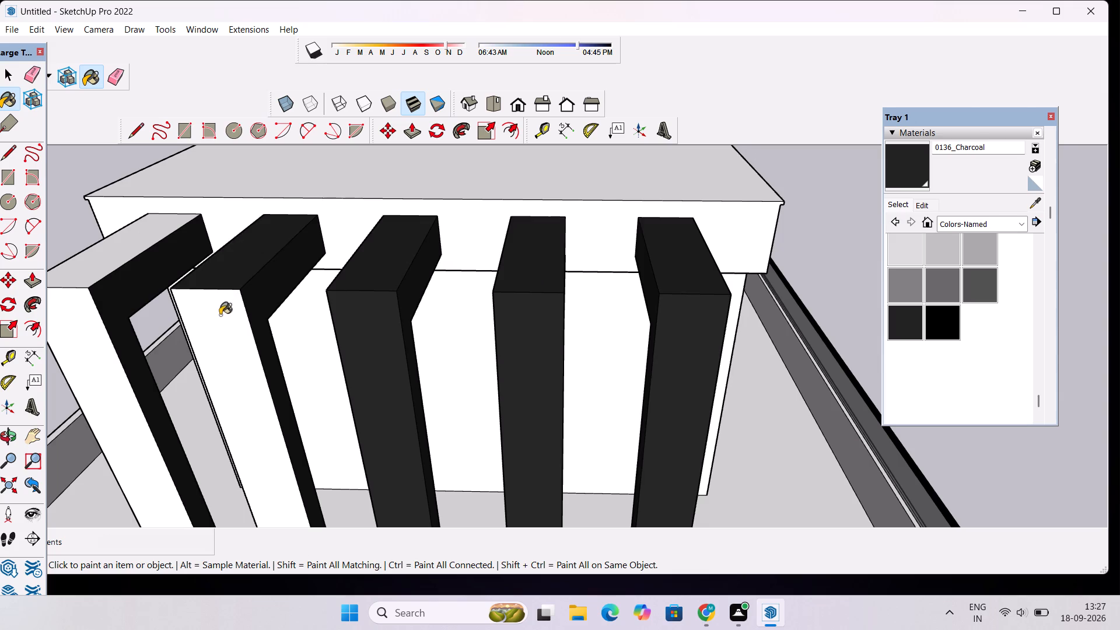
click(220, 315)
scroll(260, 234, down, 5)
click(162, 256)
click(132, 290)
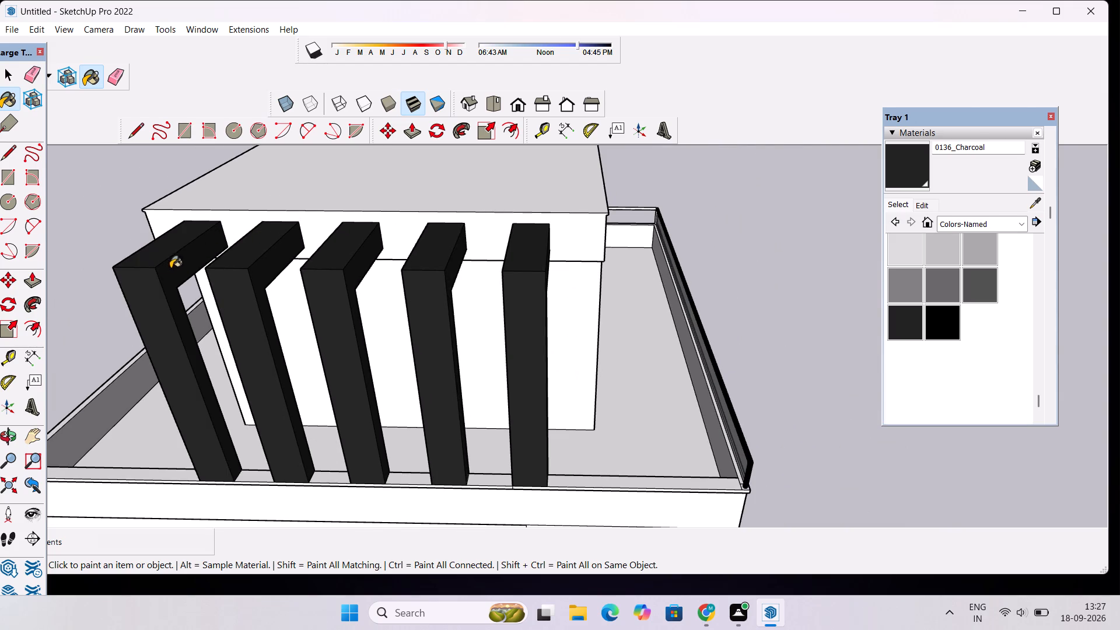
Paint the rear faces of the four pergola frames that are still white there with 0136_Charcoal.
key(o)
drag(100, 311, 400, 303)
shift+drag(400, 303, 275, 292)
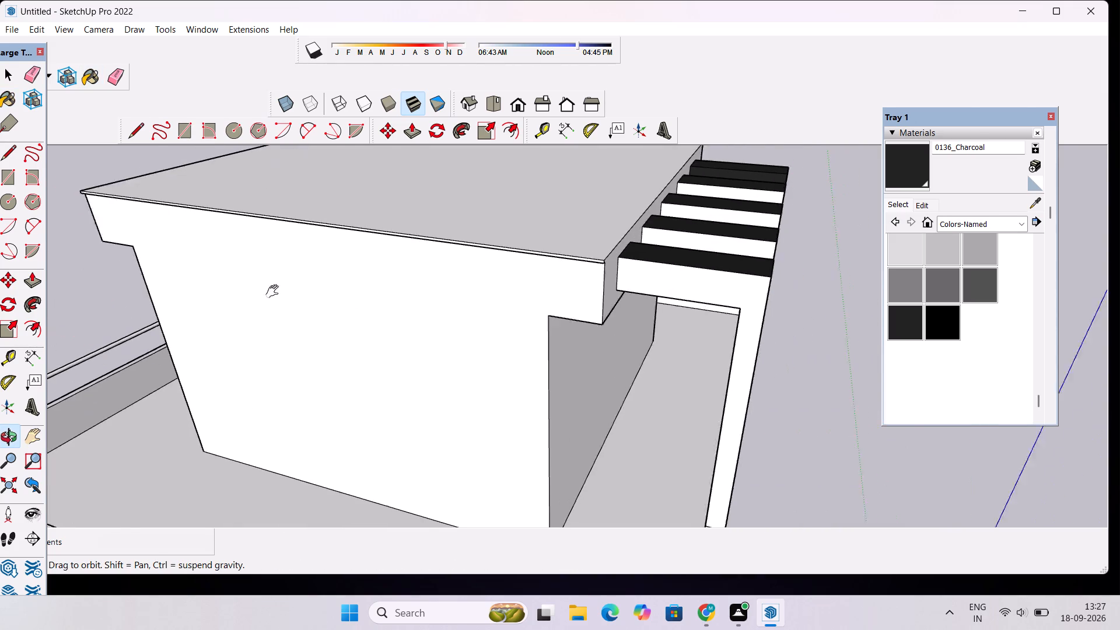
shift+drag(275, 292, 225, 297)
shift+drag(643, 301, 379, 297)
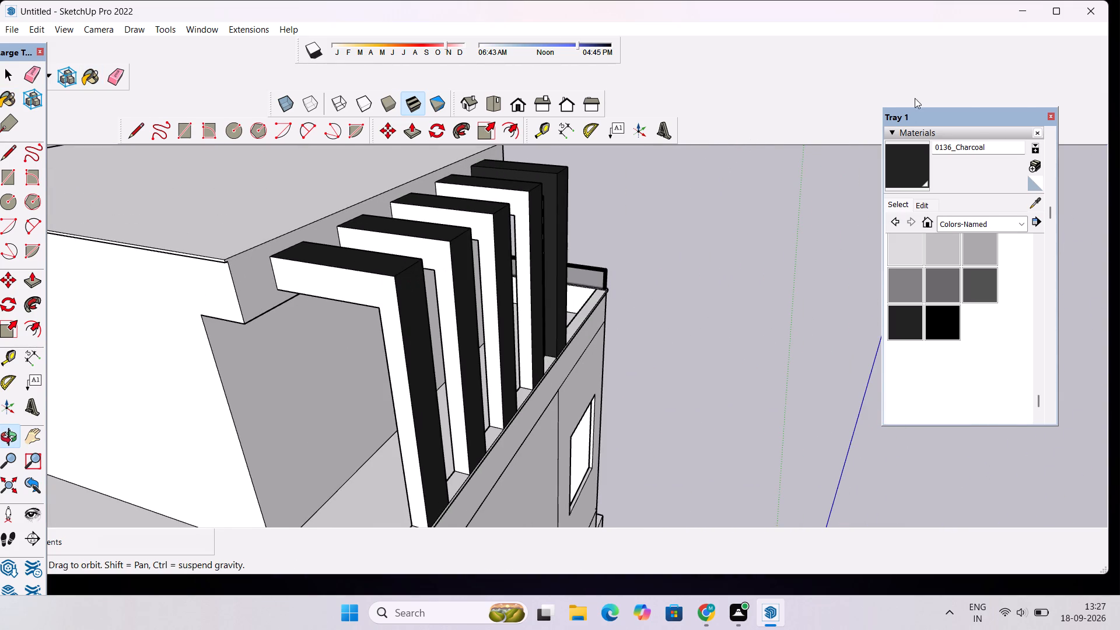
click(909, 166)
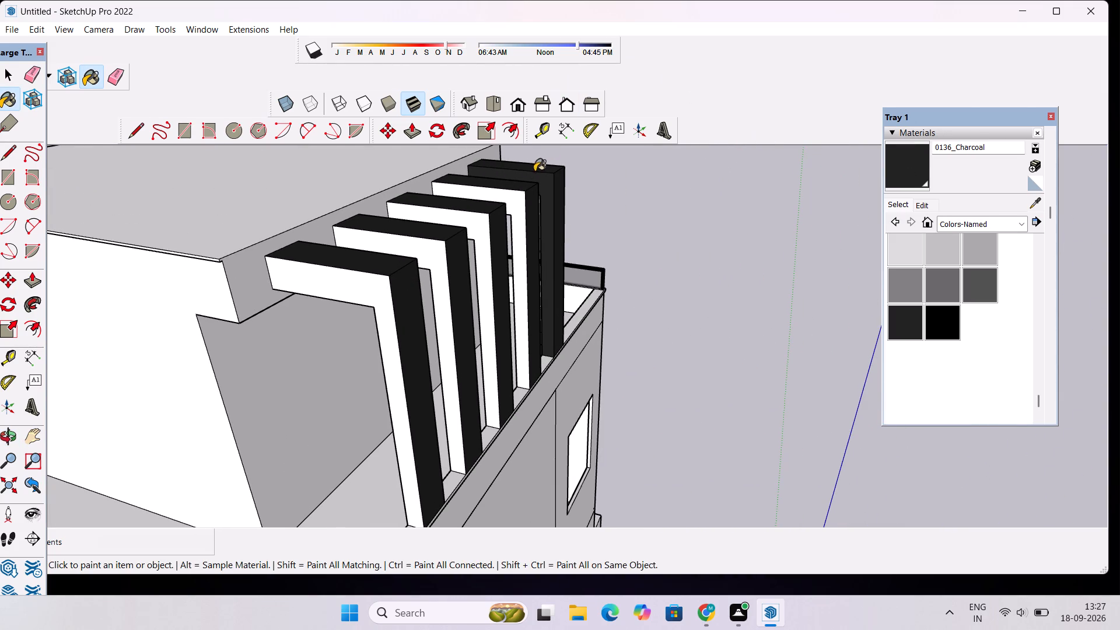
scroll(531, 177, up, 2)
click(510, 208)
click(461, 234)
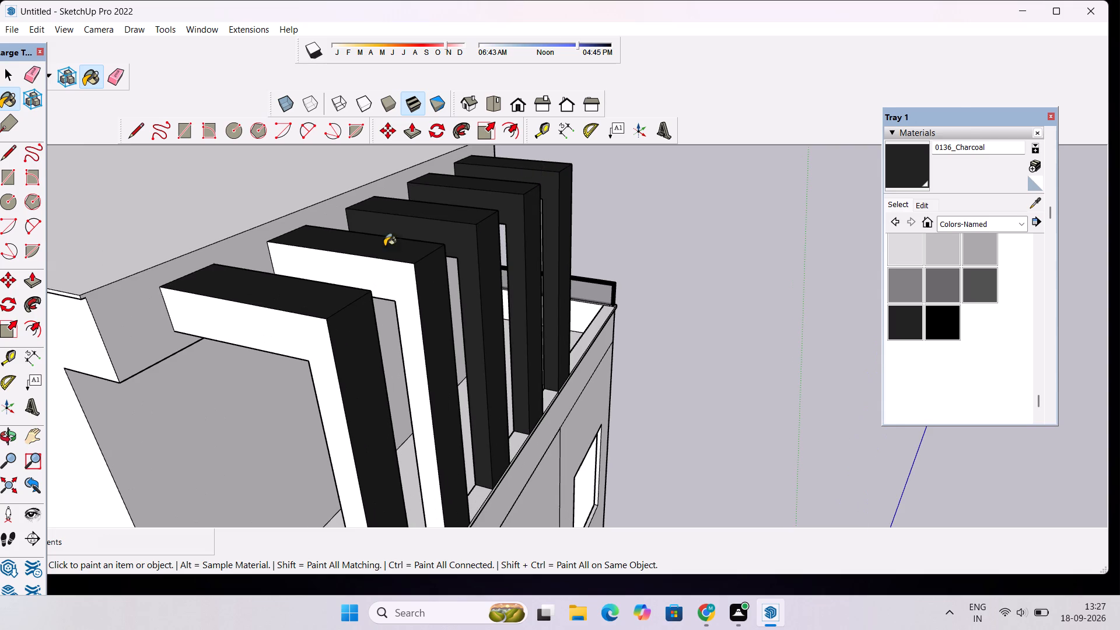
click(385, 262)
click(284, 317)
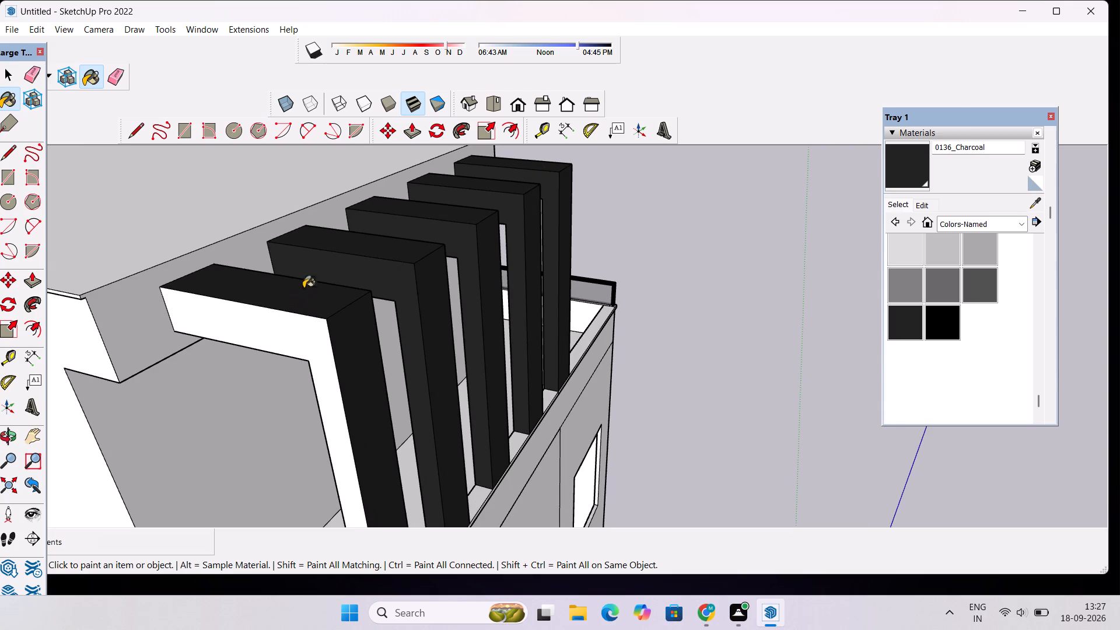
Examine the charcoal pergola together with the front elevation from the side and the front.
key(o)
scroll(521, 247, down, 5)
drag(706, 265, 438, 266)
scroll(437, 264, down, 5)
drag(576, 261, 519, 262)
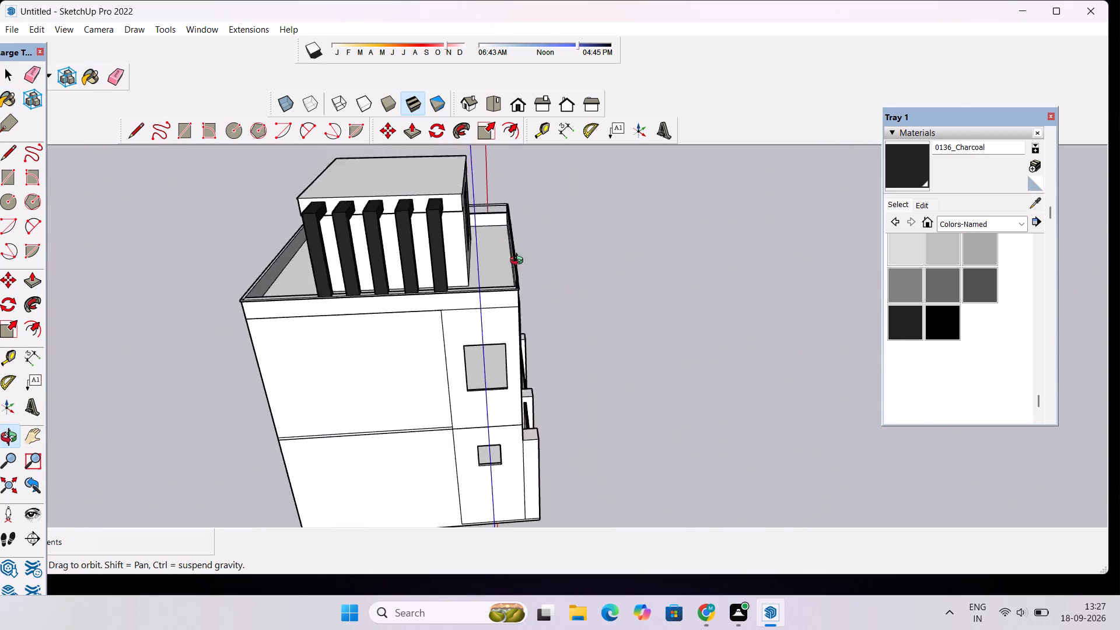
drag(519, 262, 349, 229)
scroll(402, 164, up, 5)
drag(521, 230, 454, 207)
scroll(443, 202, down, 2)
shift+drag(447, 197, 510, 218)
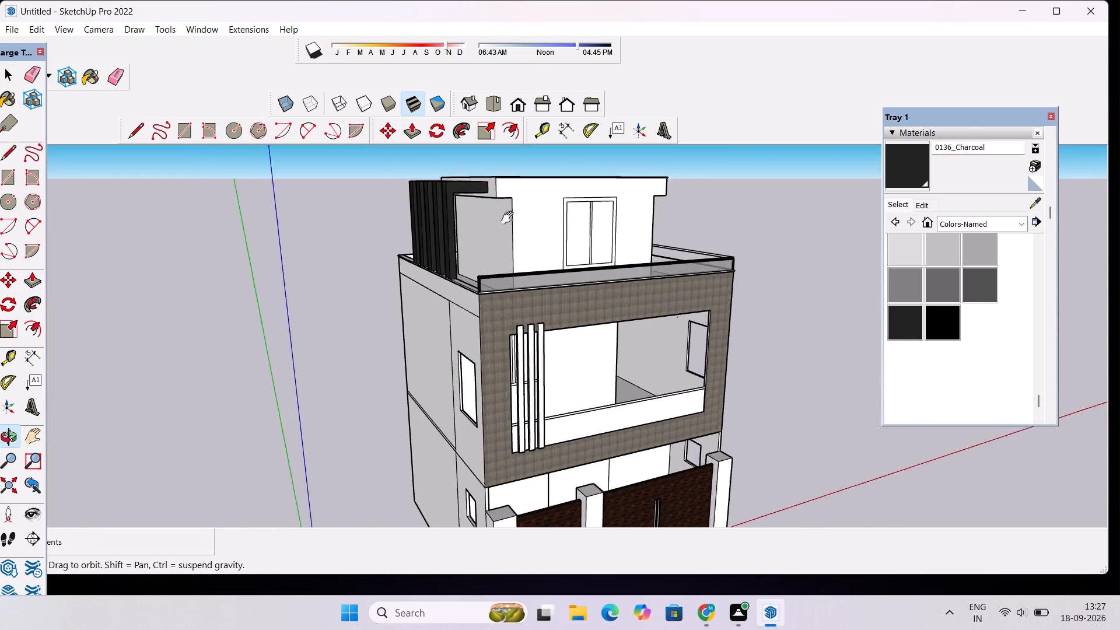
shift+drag(510, 218, 536, 251)
scroll(556, 258, up, 4)
scroll(624, 258, down, 2)
shift+drag(631, 265, 559, 244)
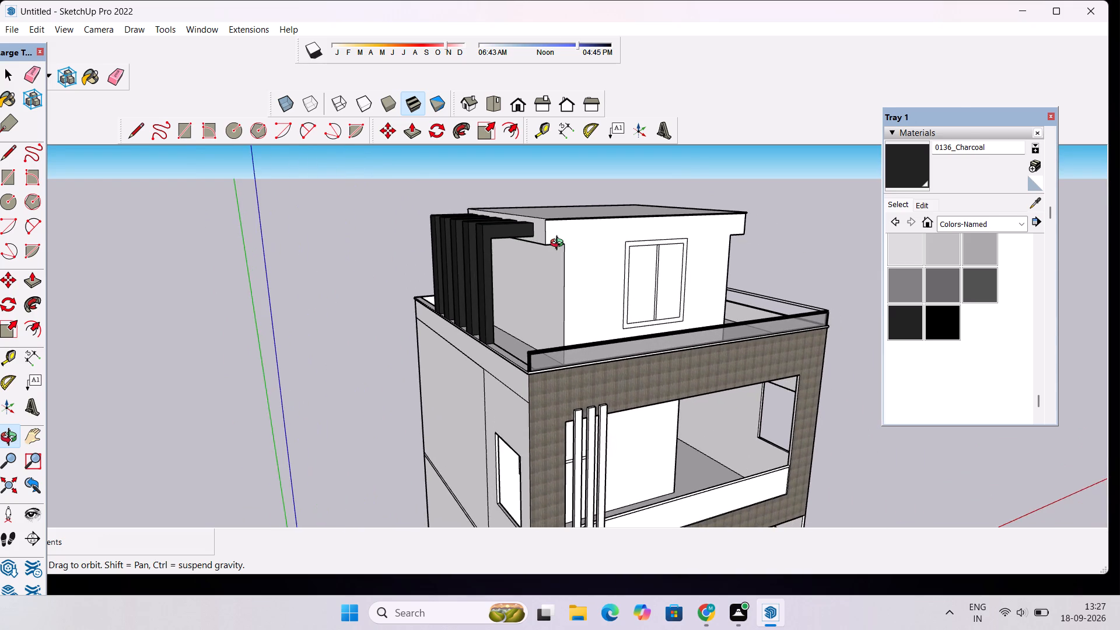
scroll(559, 244, up, 3)
drag(611, 249, 513, 244)
scroll(506, 244, down, 4)
scroll(481, 275, up, 2)
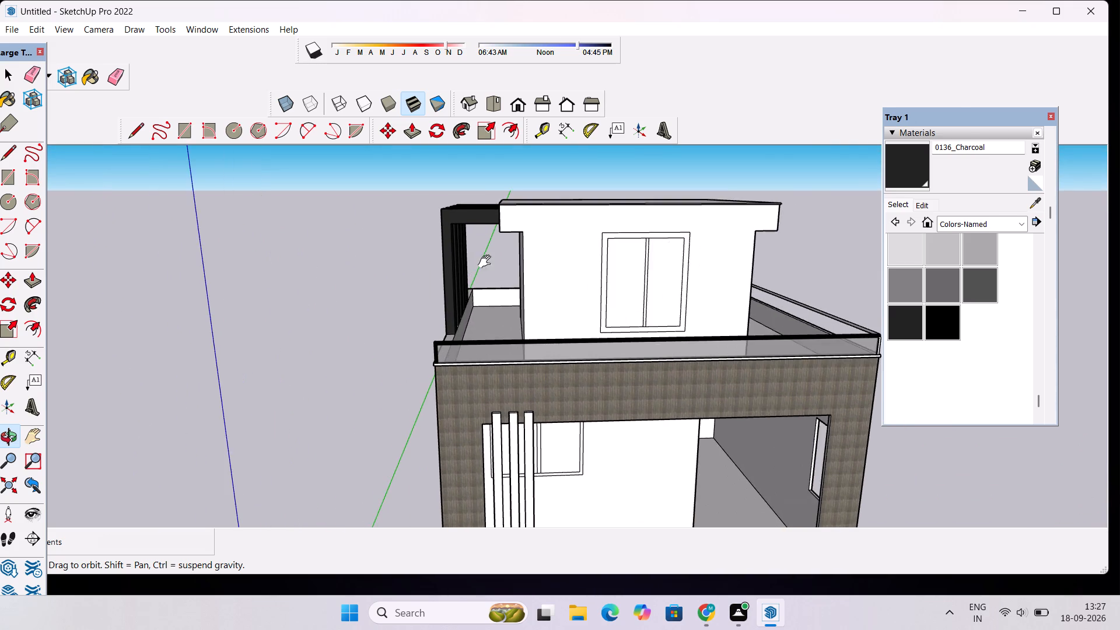
Examine the roof terrace, its railing and the charcoal pergola from above, from the side and from underneath.
shift+drag(487, 262, 469, 249)
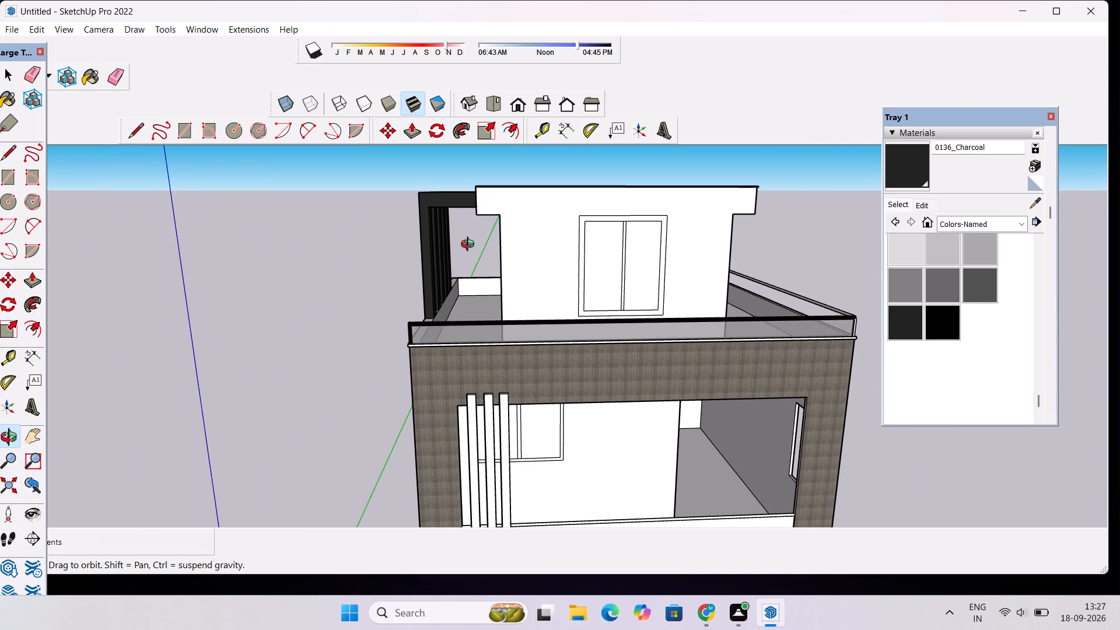
scroll(470, 246, down, 5)
scroll(495, 249, up, 4)
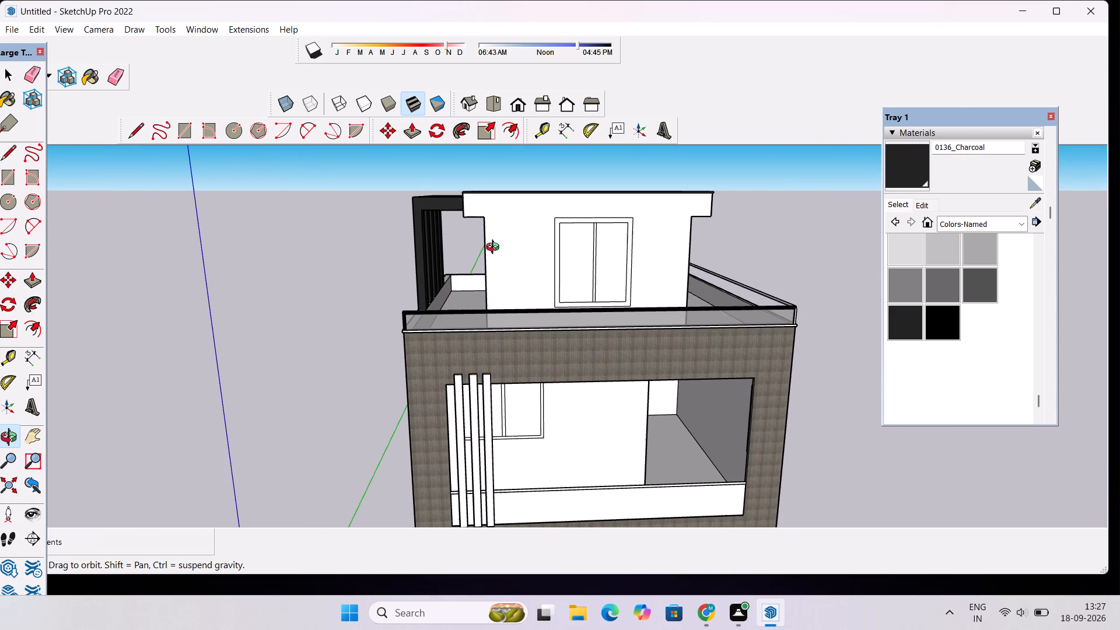
scroll(499, 238, up, 1)
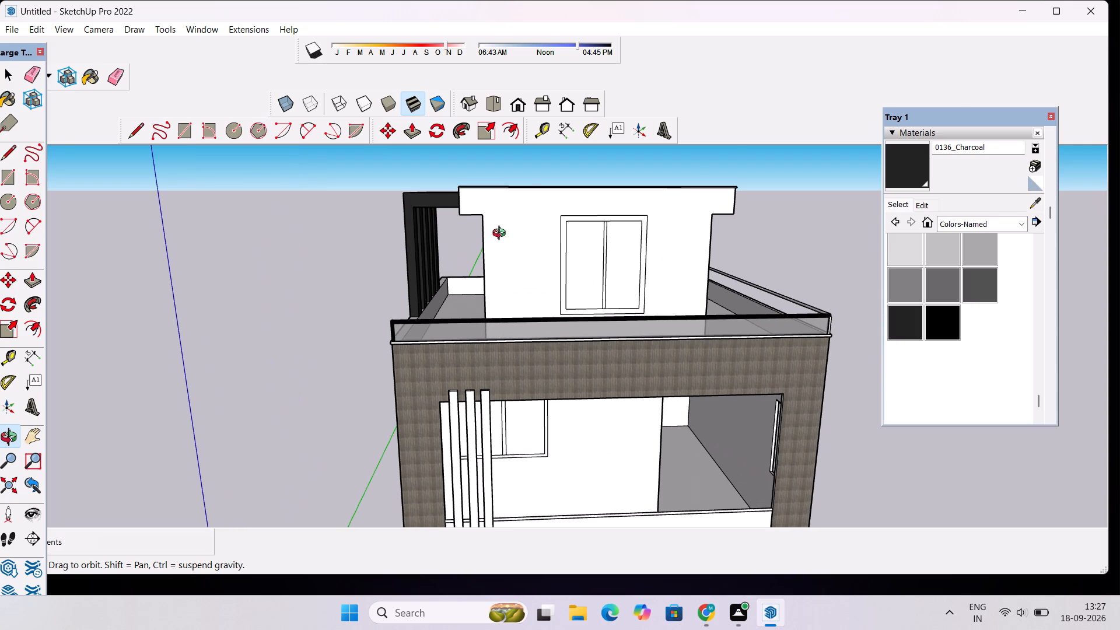
drag(531, 191, 528, 251)
scroll(528, 235, down, 2)
drag(478, 262, 498, 296)
scroll(506, 281, up, 1)
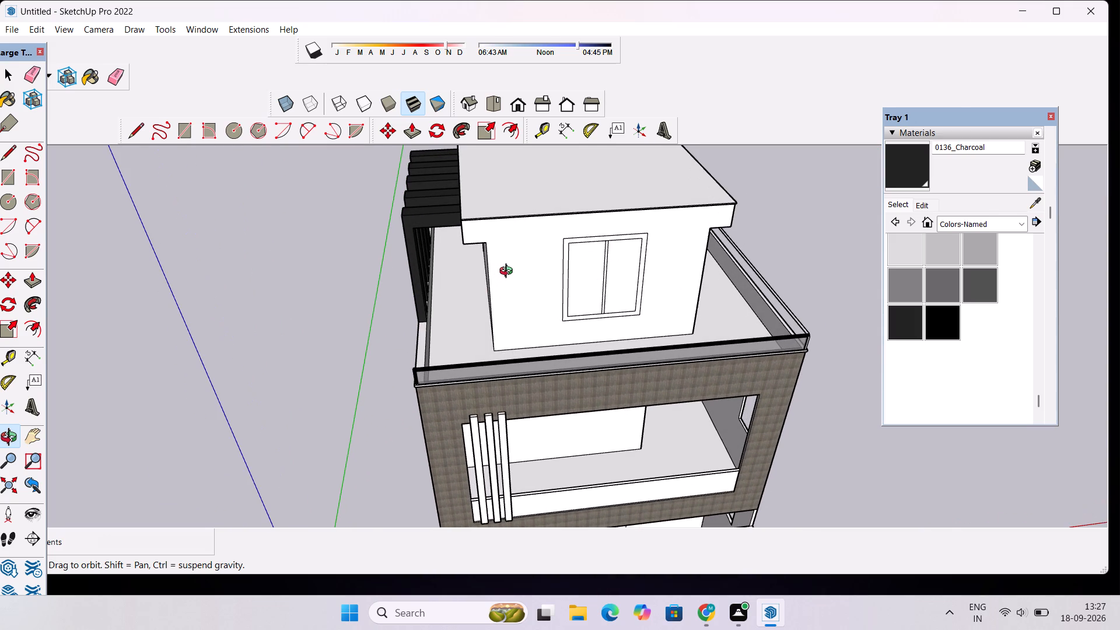
scroll(509, 272, down, 5)
scroll(509, 272, up, 11)
drag(320, 339, 570, 178)
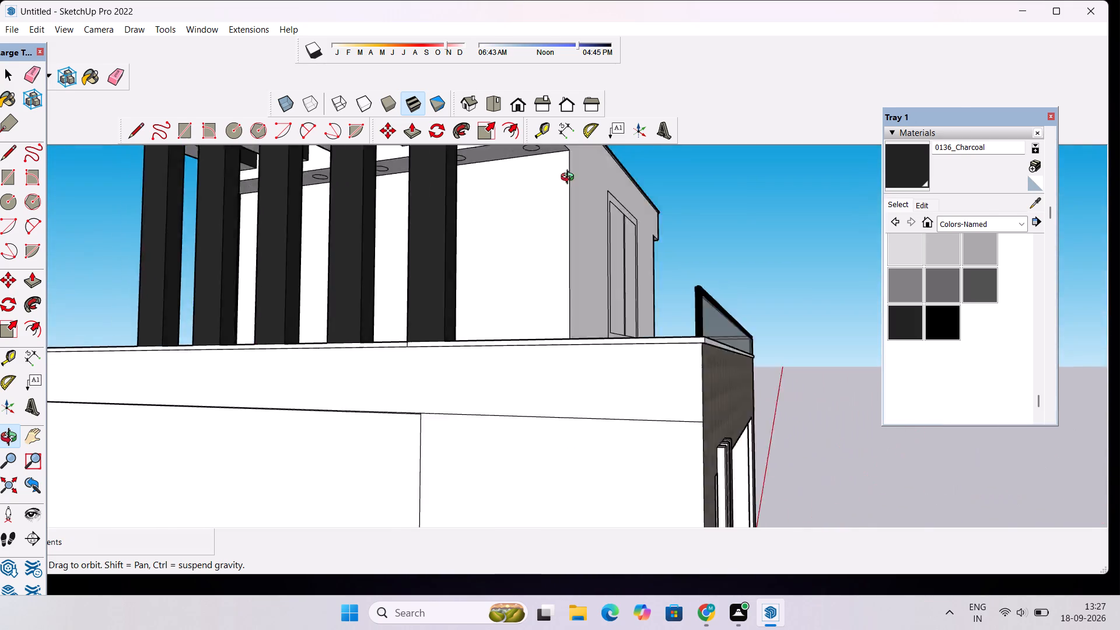
drag(570, 178, 375, 180)
scroll(377, 173, down, 5)
drag(442, 192, 407, 159)
scroll(405, 157, up, 12)
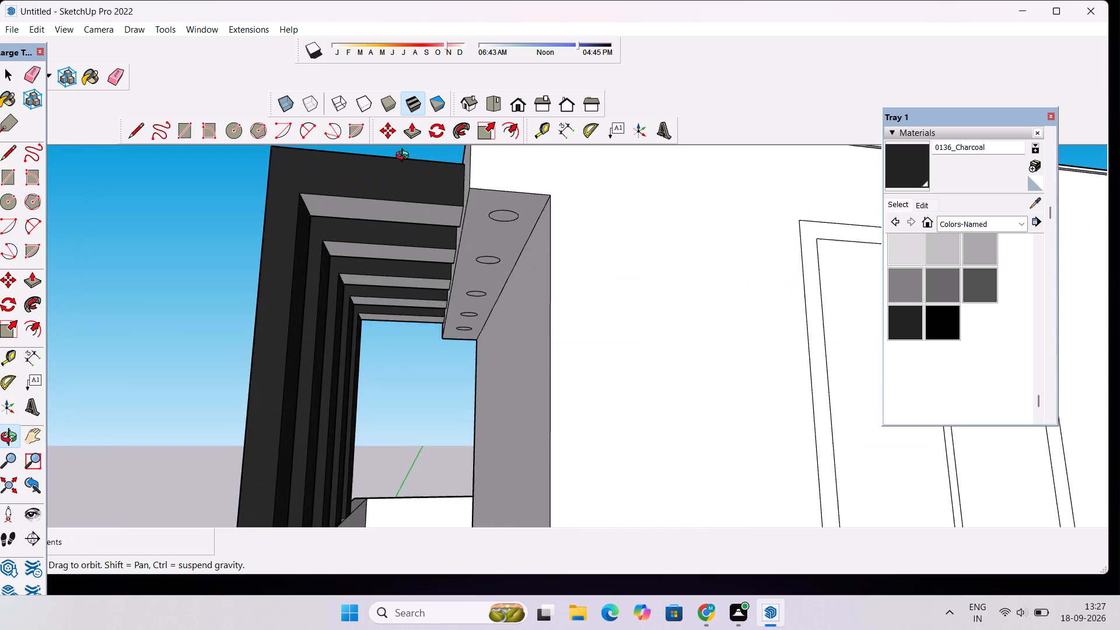
scroll(405, 157, up, 5)
drag(428, 262, 396, 234)
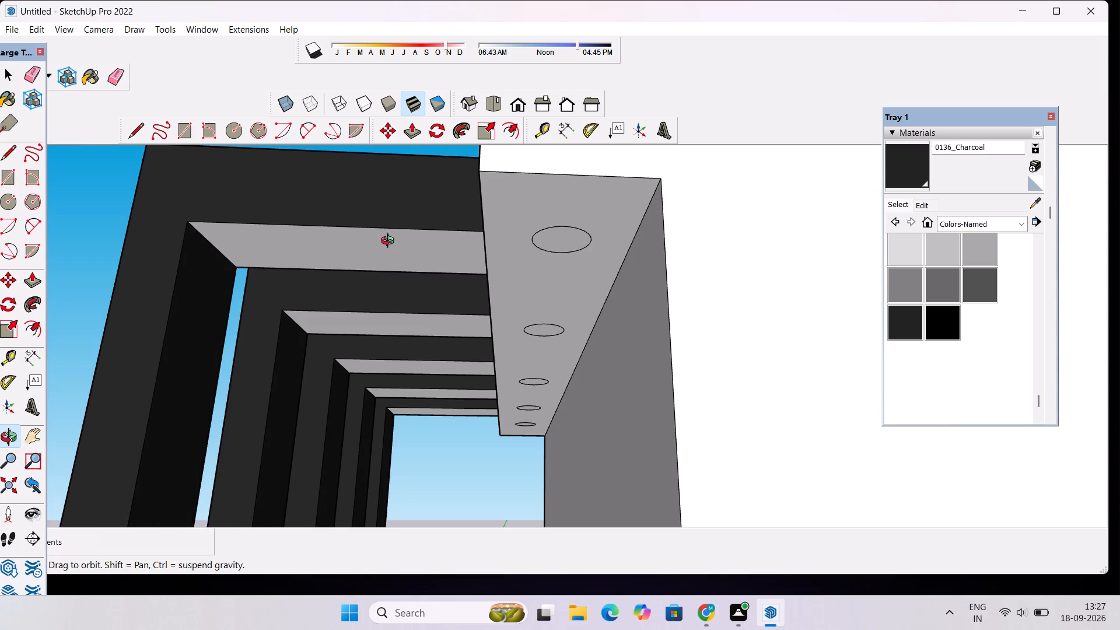
drag(384, 248, 405, 278)
scroll(405, 246, down, 6)
drag(409, 275, 411, 280)
scroll(411, 280, down, 5)
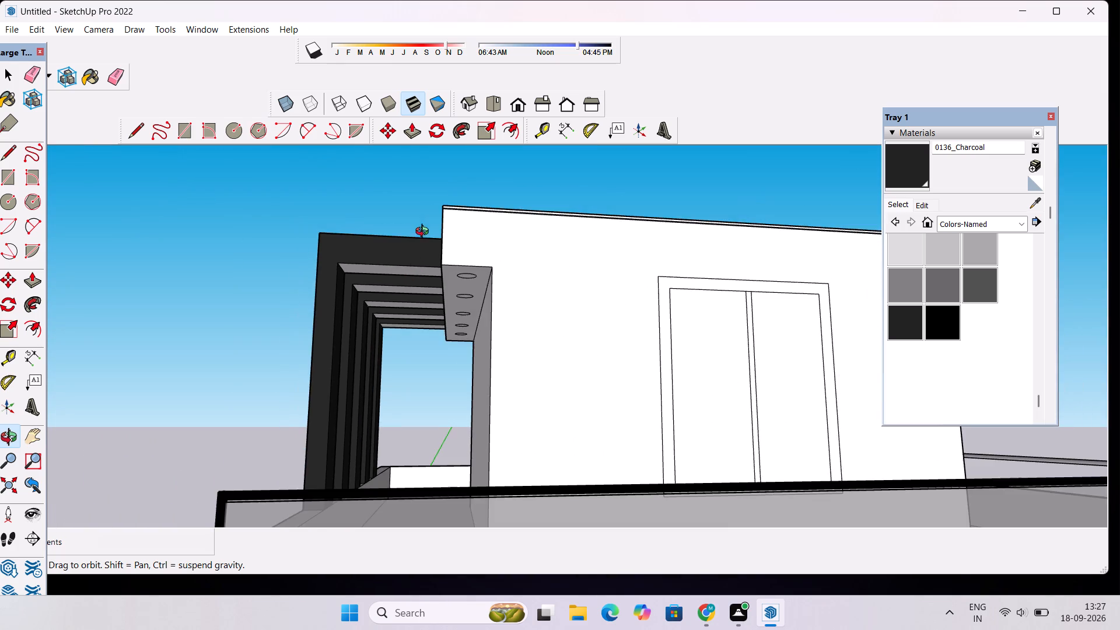
drag(424, 243, 418, 288)
scroll(418, 227, down, 10)
drag(484, 303, 484, 312)
scroll(474, 289, down, 5)
drag(483, 301, 438, 321)
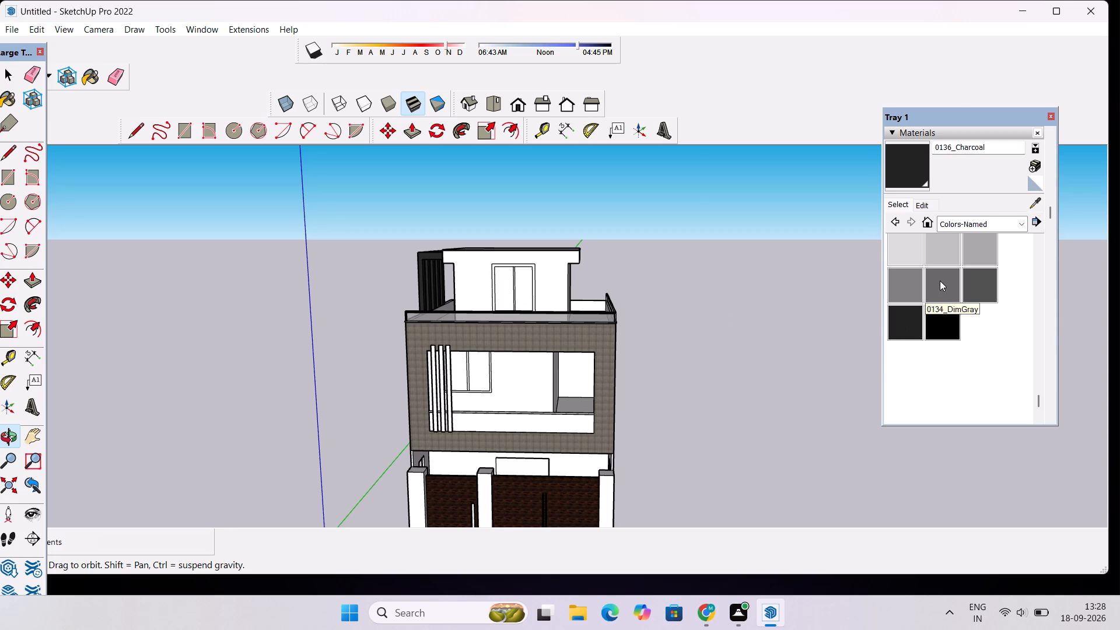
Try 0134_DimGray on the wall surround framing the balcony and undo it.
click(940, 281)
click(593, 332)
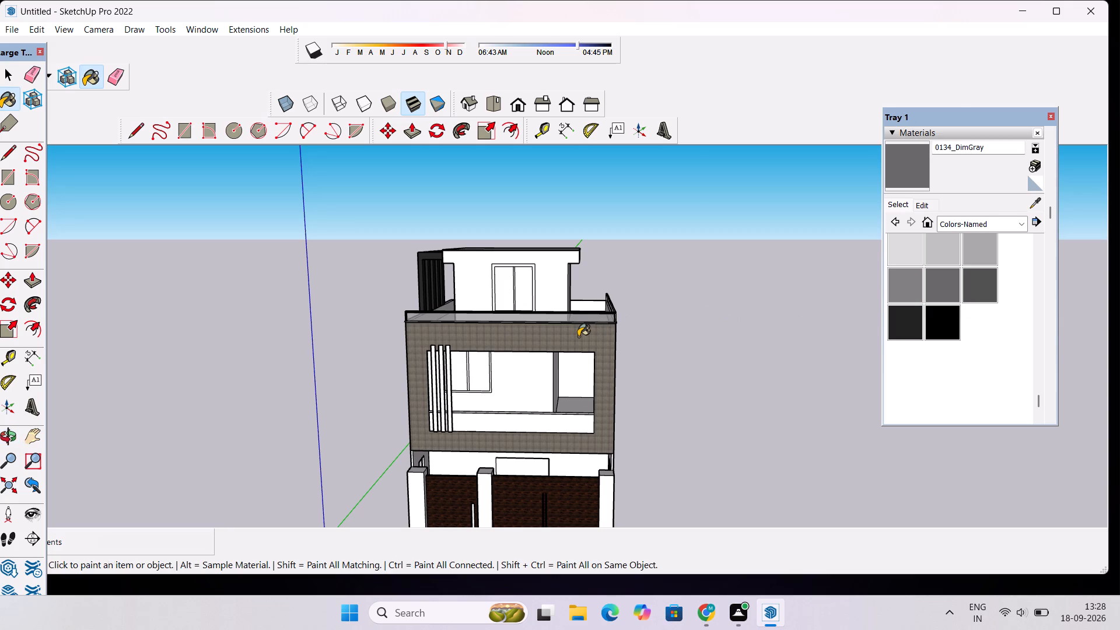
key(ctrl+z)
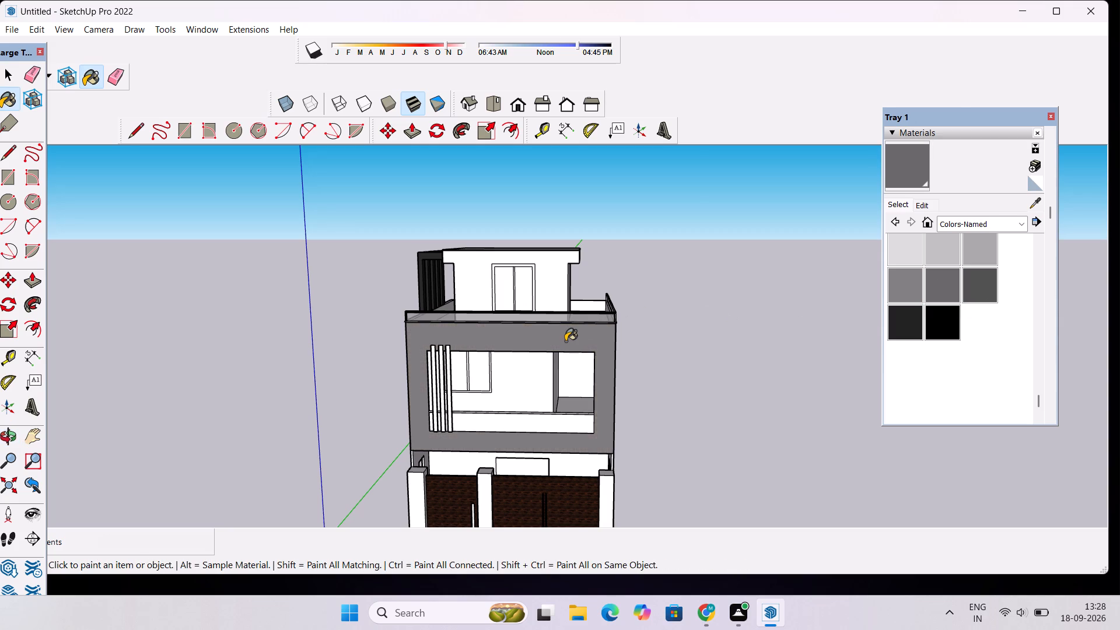
Paint the frame and central mullion of the window behind the balcony with 0137_Black.
scroll(517, 377, up, 3)
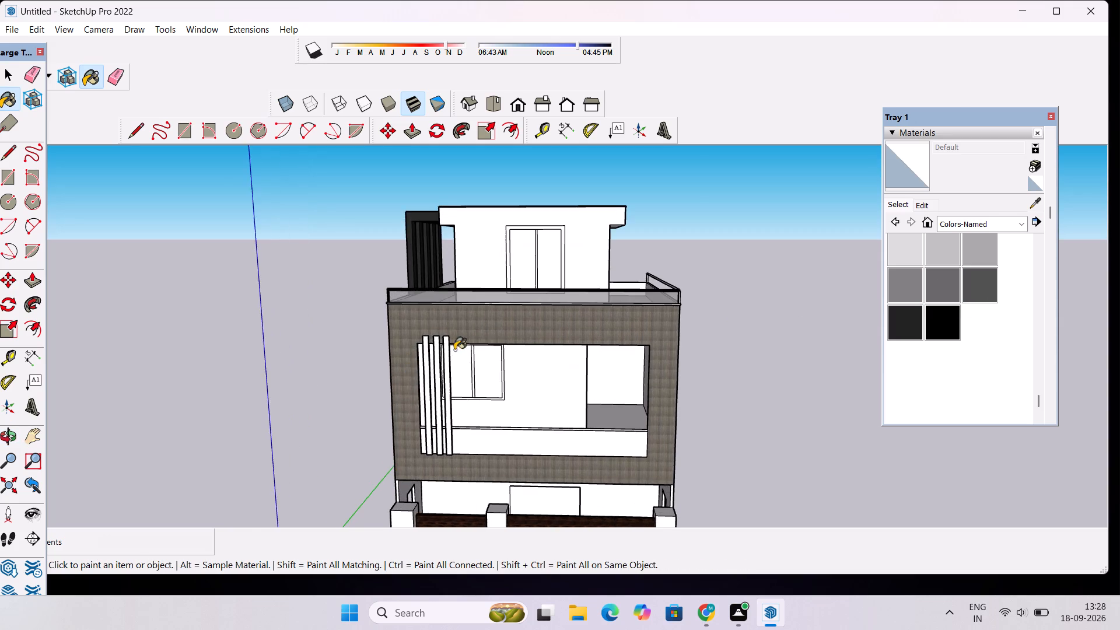
scroll(537, 331, up, 1)
scroll(492, 391, up, 6)
key(o)
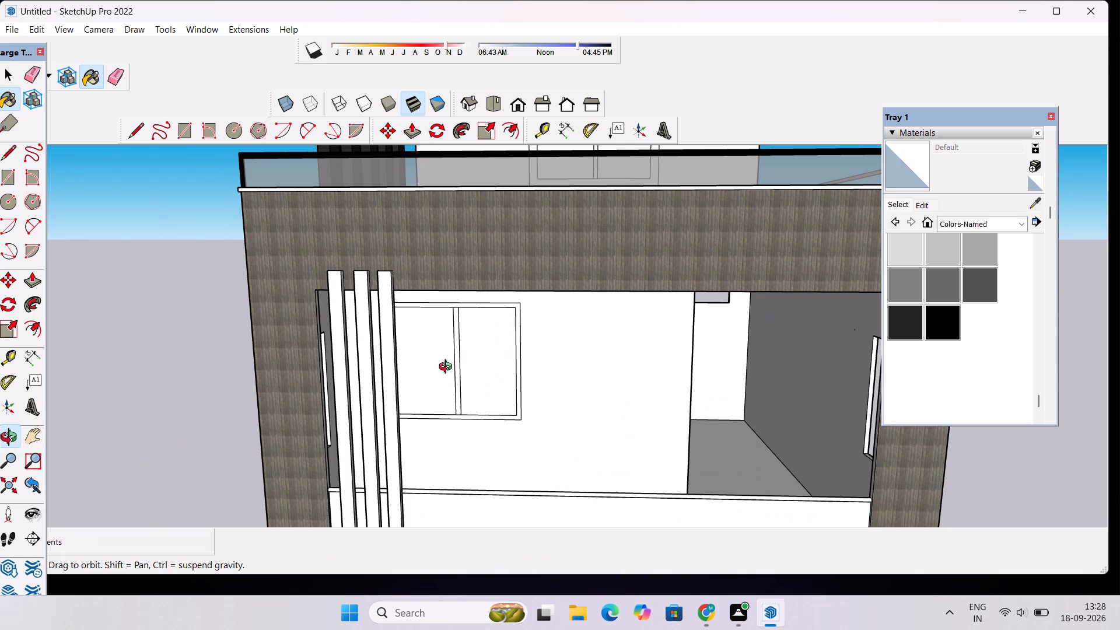
drag(432, 400, 432, 392)
drag(431, 383, 482, 380)
scroll(485, 380, up, 3)
scroll(548, 355, up, 2)
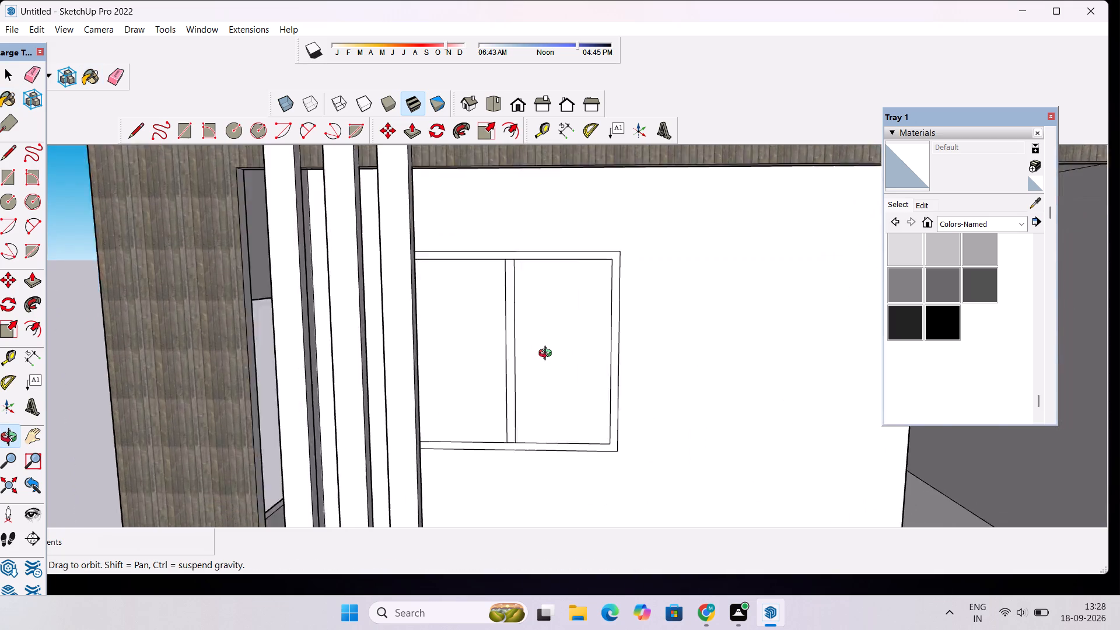
scroll(548, 355, up, 4)
click(954, 329)
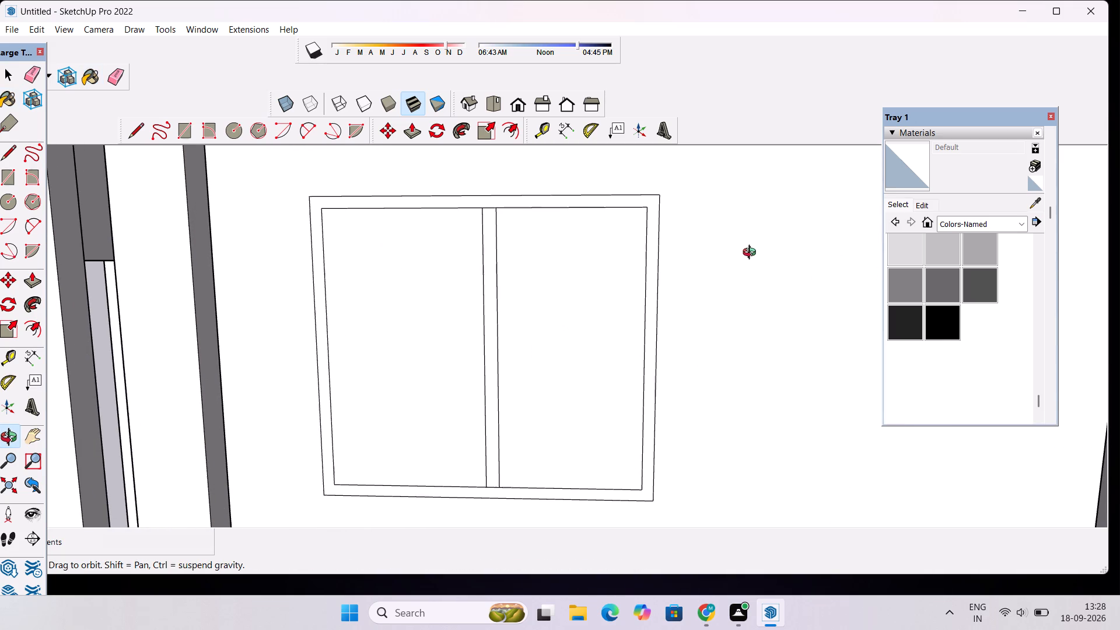
click(946, 318)
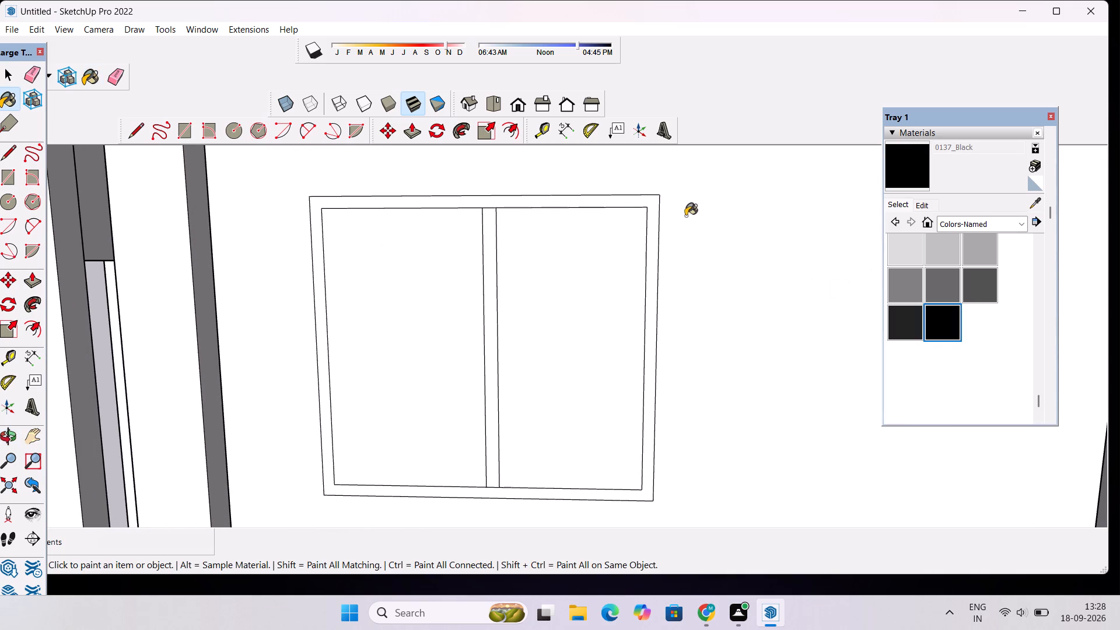
click(632, 199)
scroll(489, 250, up, 3)
click(492, 246)
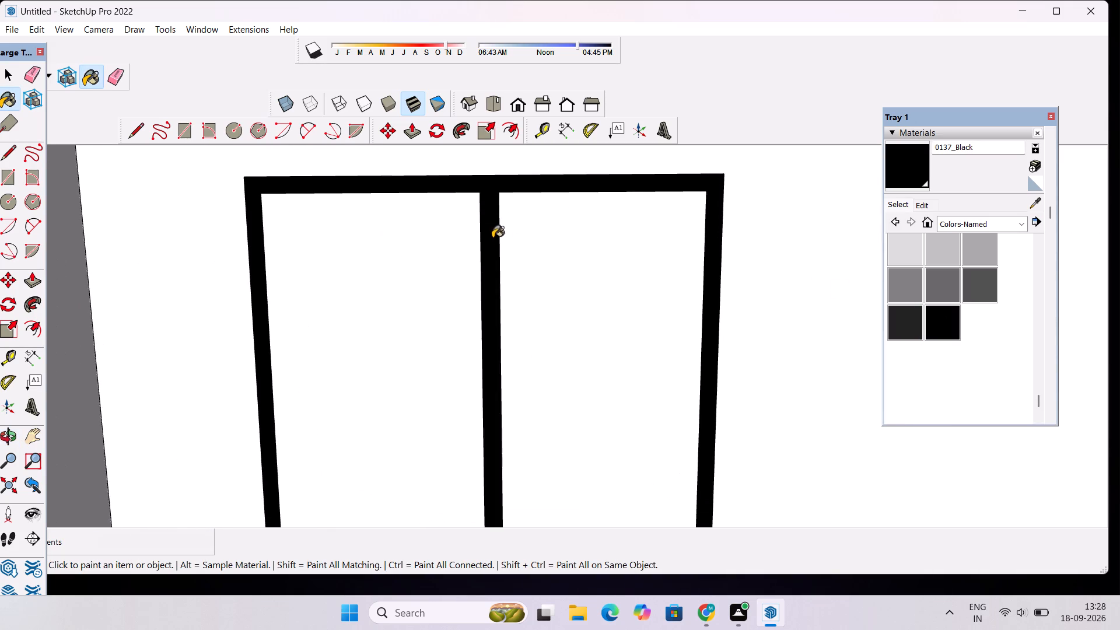
Paint the frame and central mullion of the rooftop room's front window with 0137_Black.
scroll(492, 237, down, 12)
scroll(512, 282, down, 16)
scroll(558, 177, up, 16)
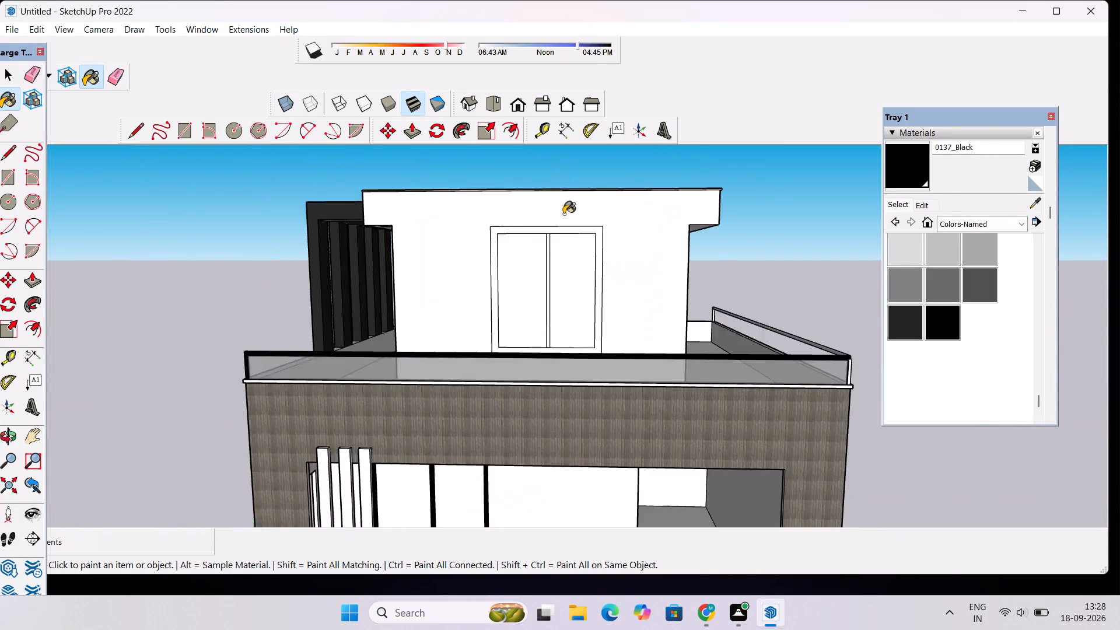
scroll(563, 214, up, 3)
click(587, 238)
scroll(520, 257, up, 11)
click(570, 250)
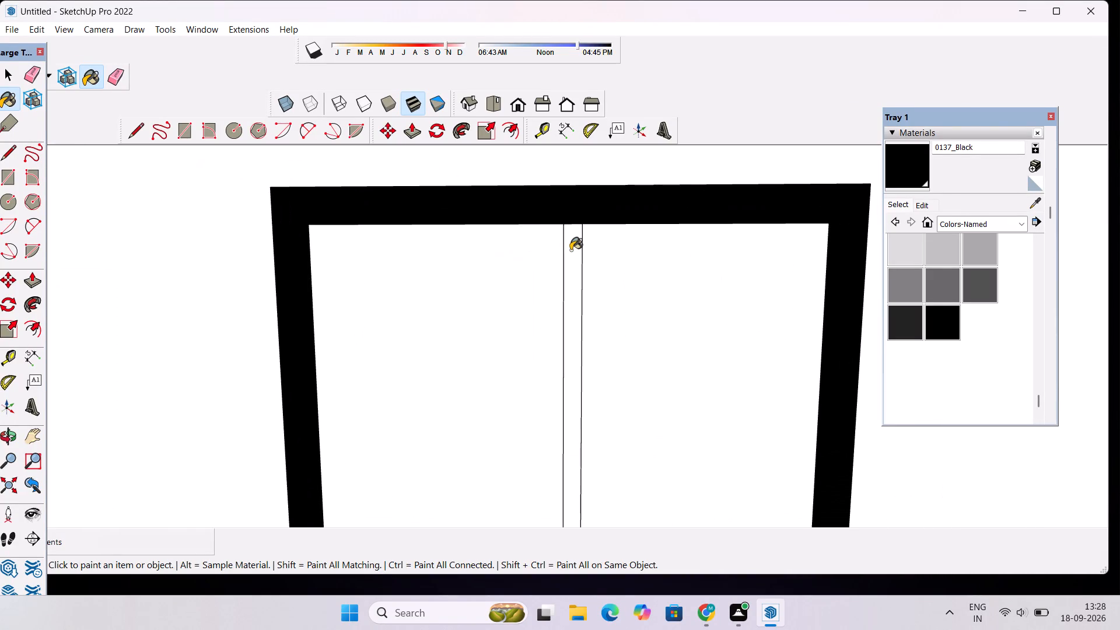
Examine the whole front elevation and the balcony area with the black window frames.
scroll(499, 208, down, 20)
scroll(499, 208, down, 3)
scroll(503, 203, up, 1)
scroll(503, 203, down, 5)
scroll(503, 203, up, 1)
scroll(509, 200, down, 5)
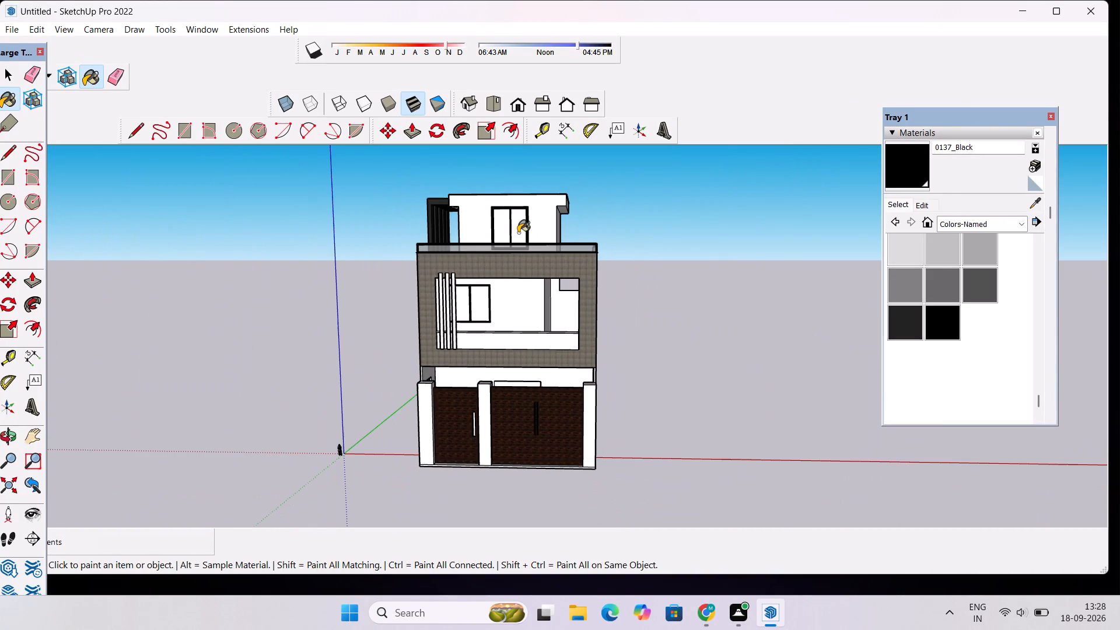
scroll(520, 250, down, 1)
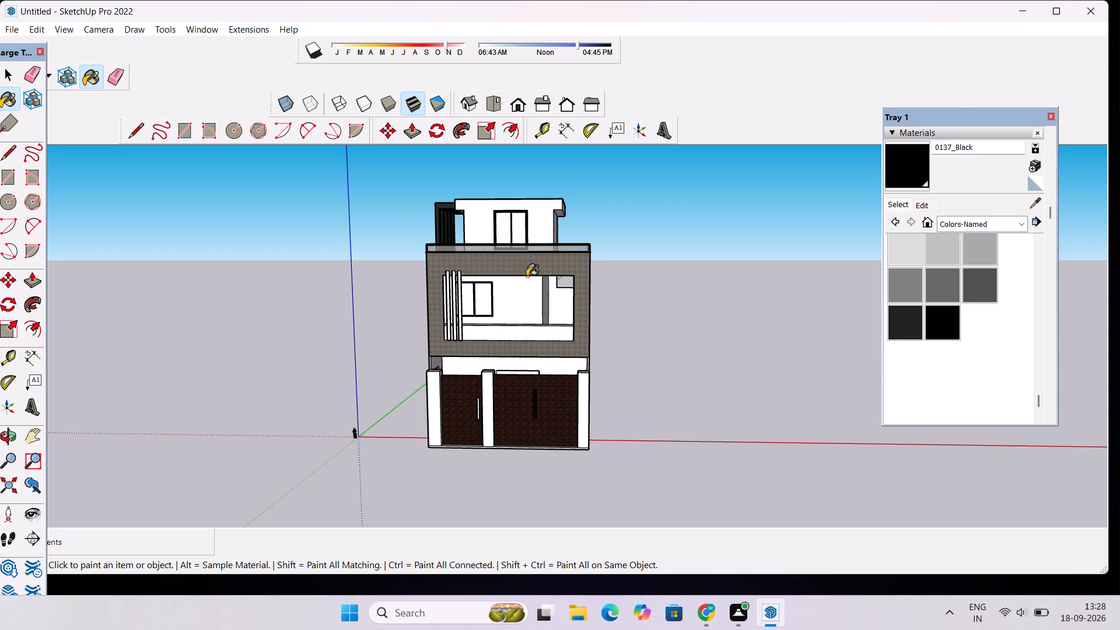
scroll(525, 311, down, 2)
scroll(502, 323, up, 10)
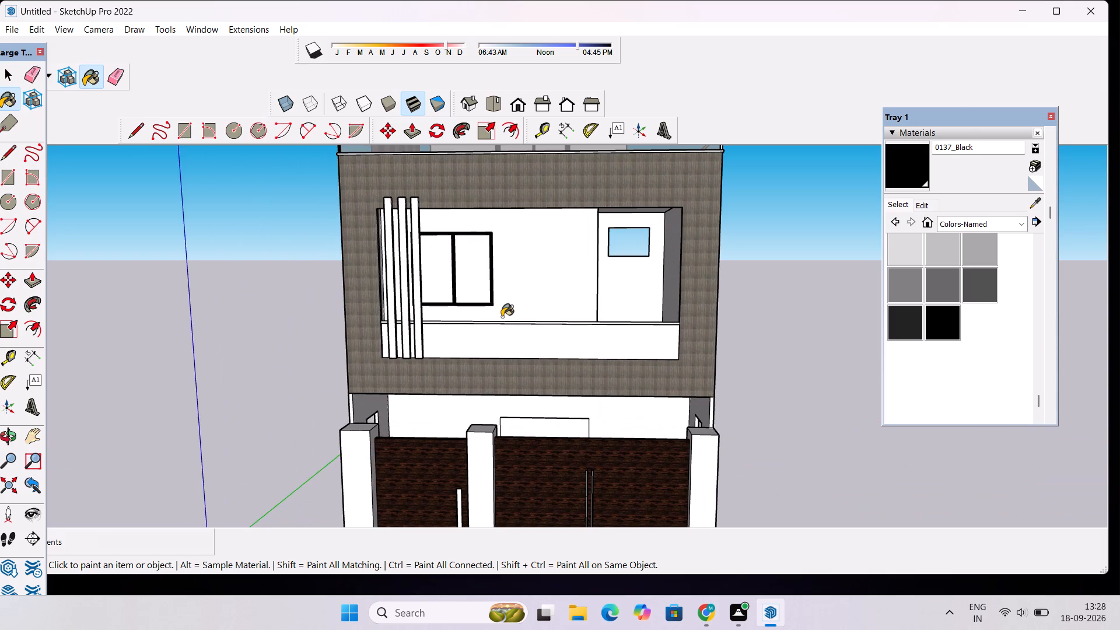
scroll(502, 316, down, 10)
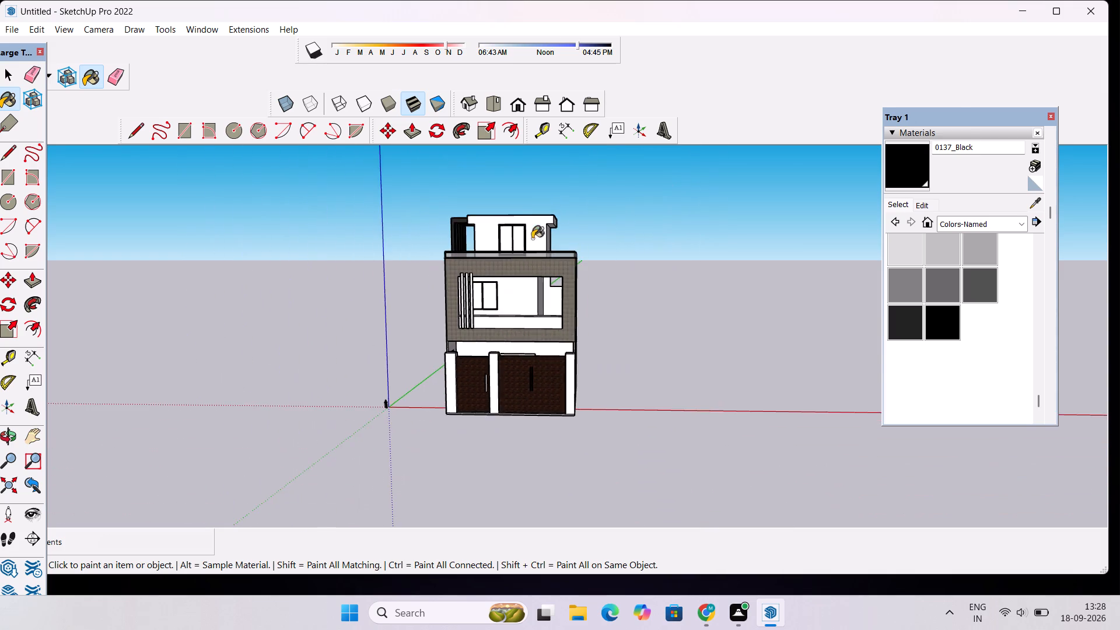
Paint the rooftop room's thin roof edge with 0137_Black along the front and the side opposite the pergola.
scroll(545, 206, up, 20)
scroll(545, 206, up, 2)
scroll(610, 283, up, 4)
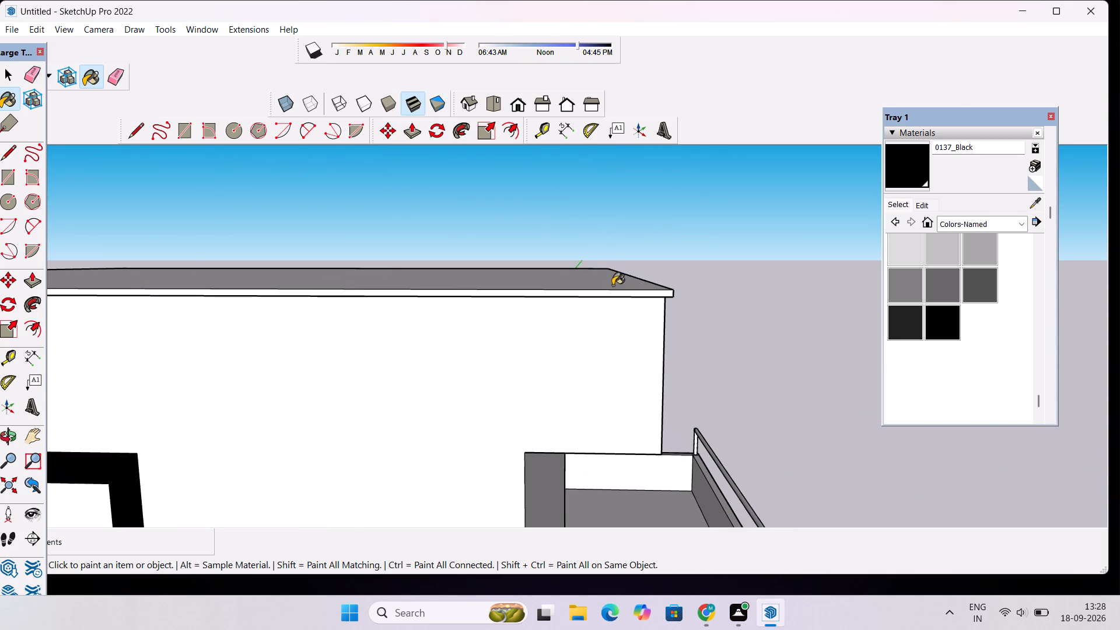
click(619, 292)
key(o)
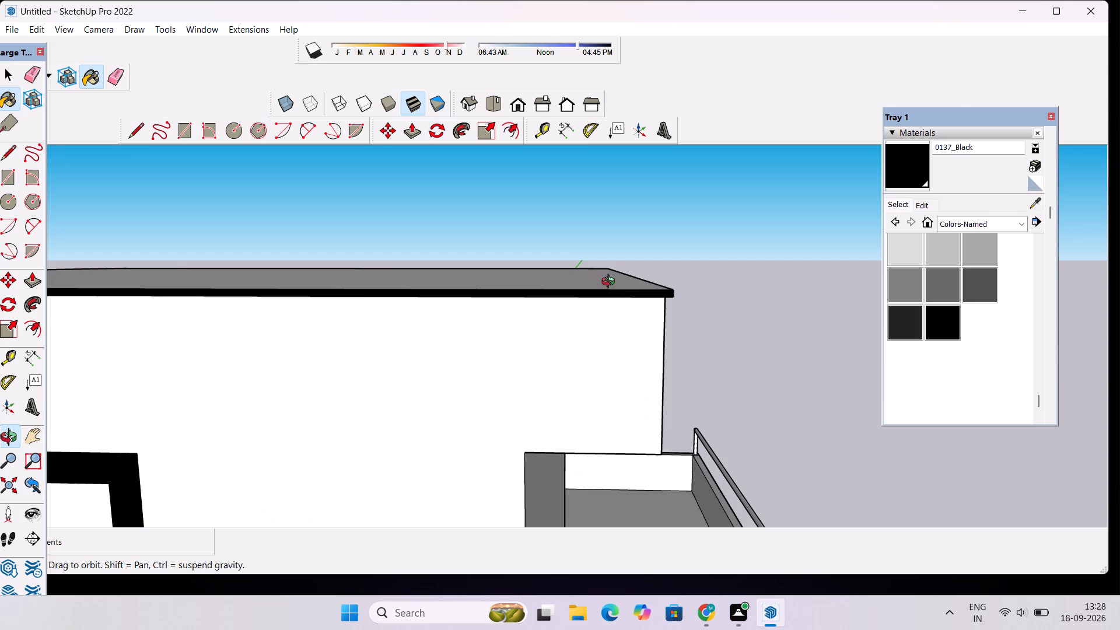
drag(653, 291, 442, 289)
click(909, 172)
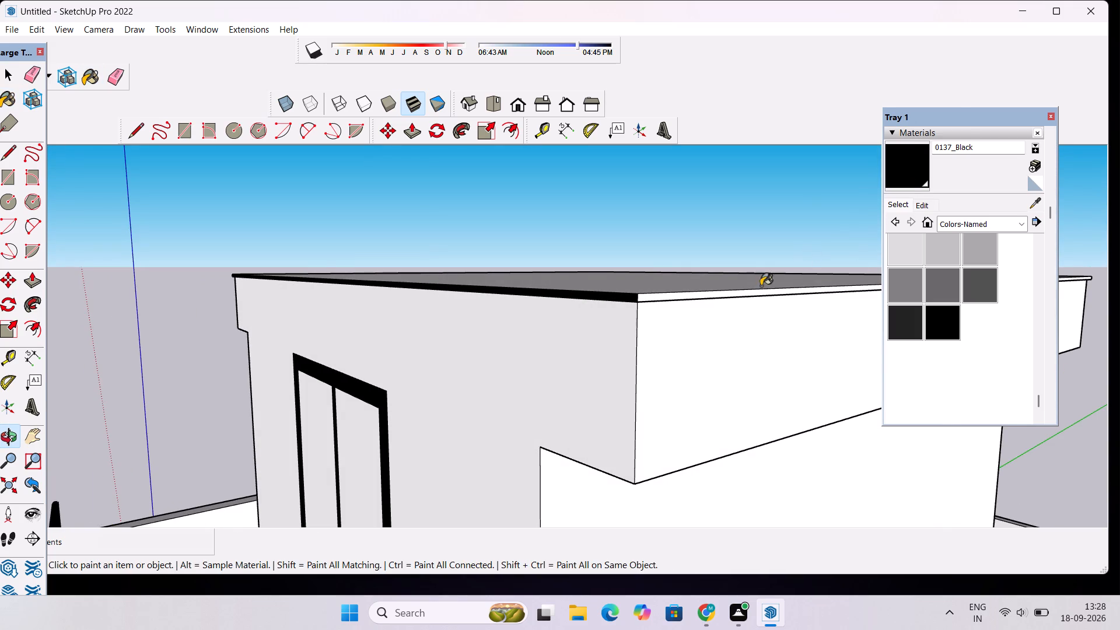
click(740, 292)
Paint the rear strip of the rooftop room's thin roof edge with 0137_Black.
key(o)
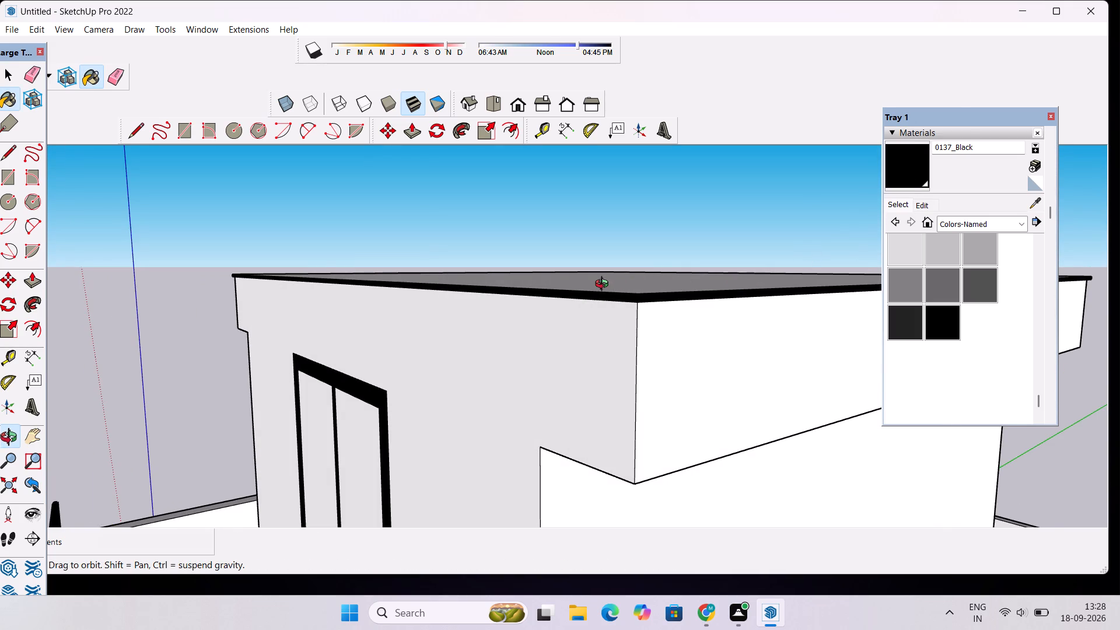
scroll(556, 285, down, 10)
drag(731, 307, 615, 291)
scroll(615, 290, down, 5)
shift+drag(649, 283, 565, 289)
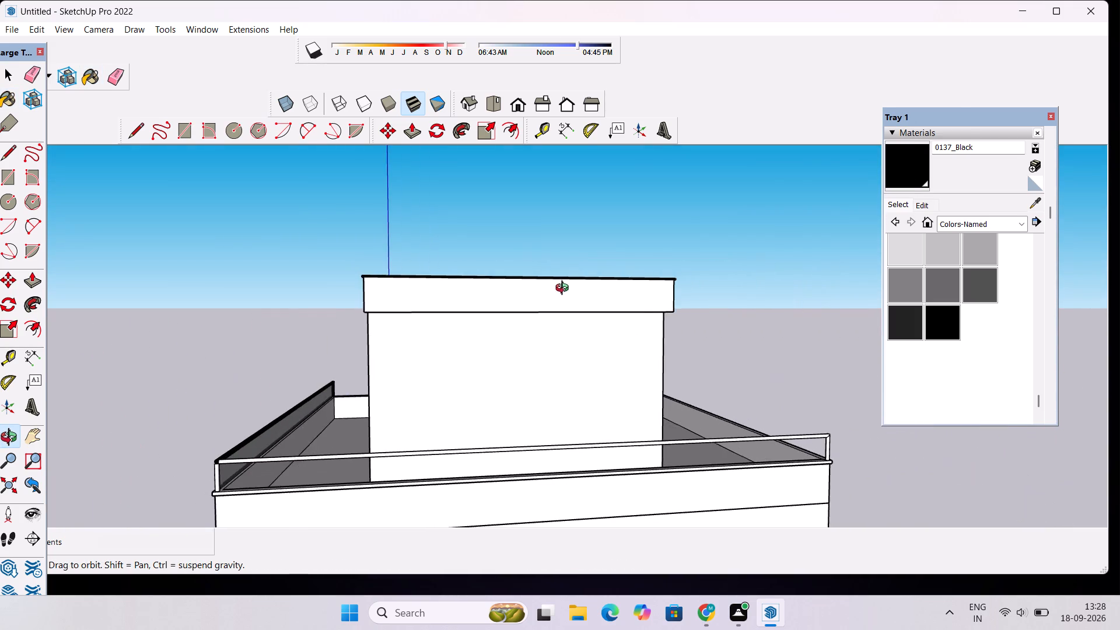
scroll(567, 286, up, 3)
drag(772, 250, 570, 301)
scroll(542, 314, up, 9)
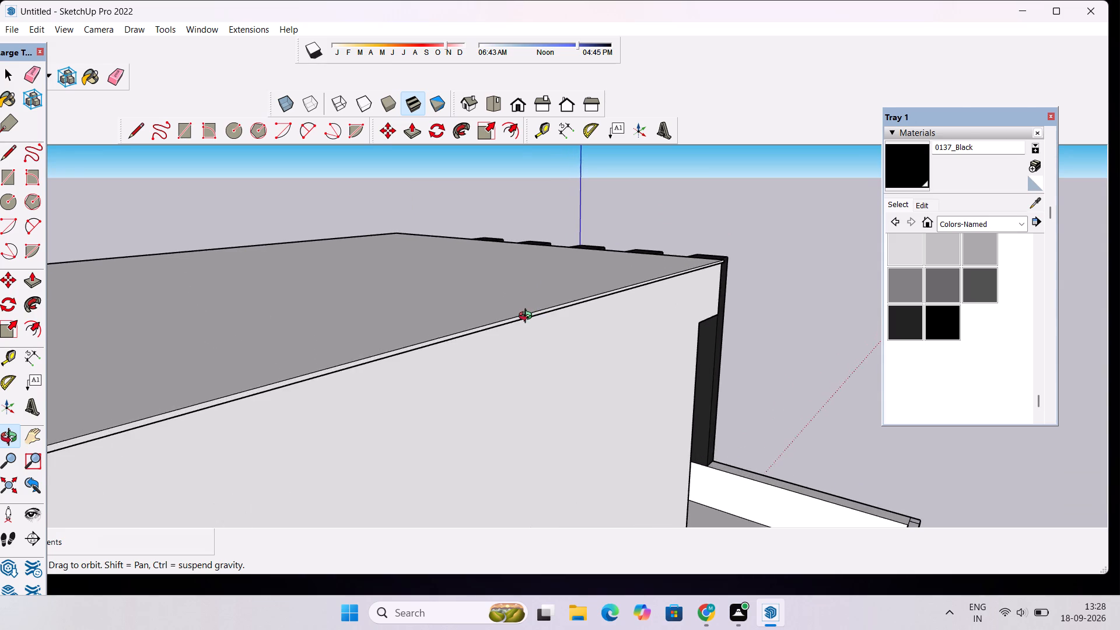
shift+drag(334, 335, 549, 325)
click(901, 175)
scroll(532, 395, up, 4)
click(528, 381)
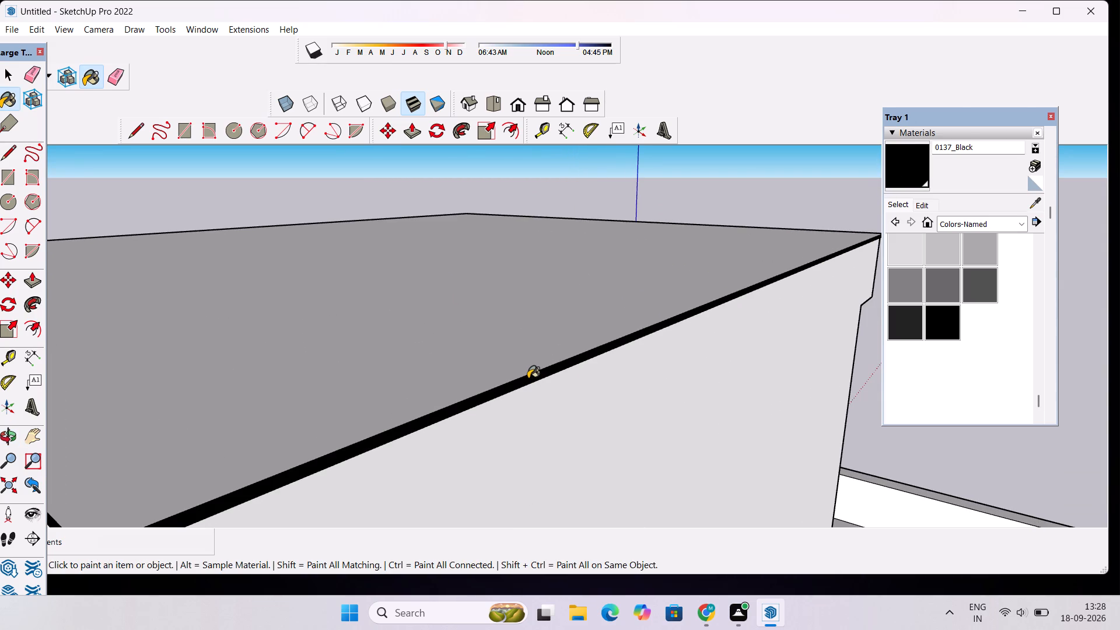
Examine the roof edge and pergola from the rear and around the side, back to the front.
key(o)
scroll(562, 331, down, 12)
drag(792, 286, 538, 295)
scroll(765, 290, up, 3)
drag(723, 305, 623, 305)
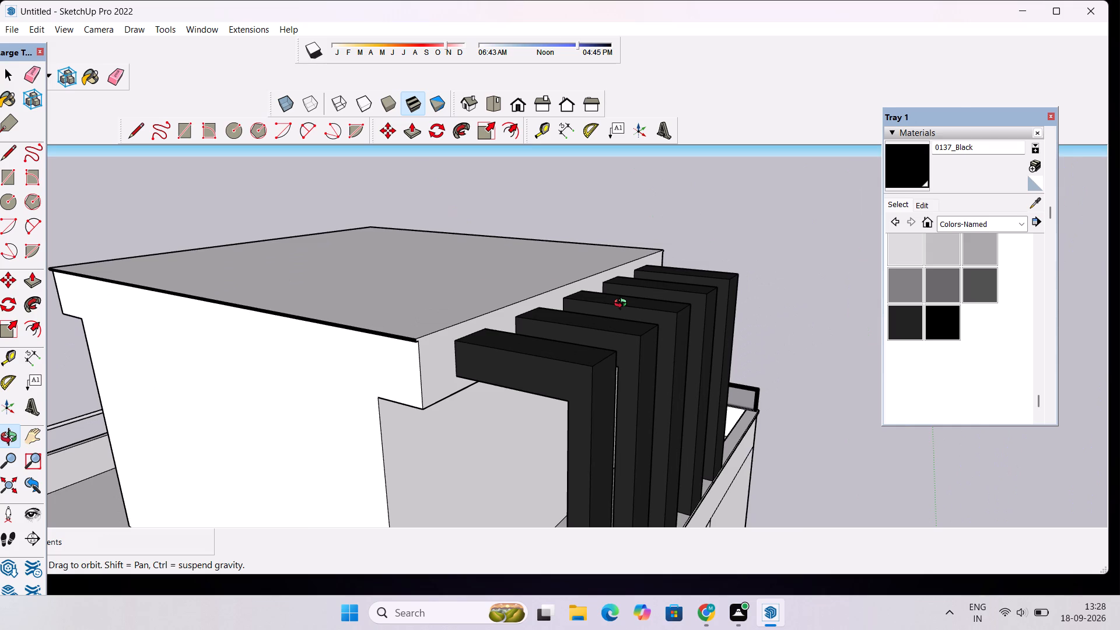
scroll(623, 304, down, 6)
drag(432, 295, 707, 250)
scroll(756, 235, down, 6)
drag(499, 282, 968, 346)
scroll(450, 275, up, 8)
drag(446, 275, 608, 254)
scroll(613, 243, down, 6)
drag(608, 315, 577, 318)
scroll(577, 302, down, 17)
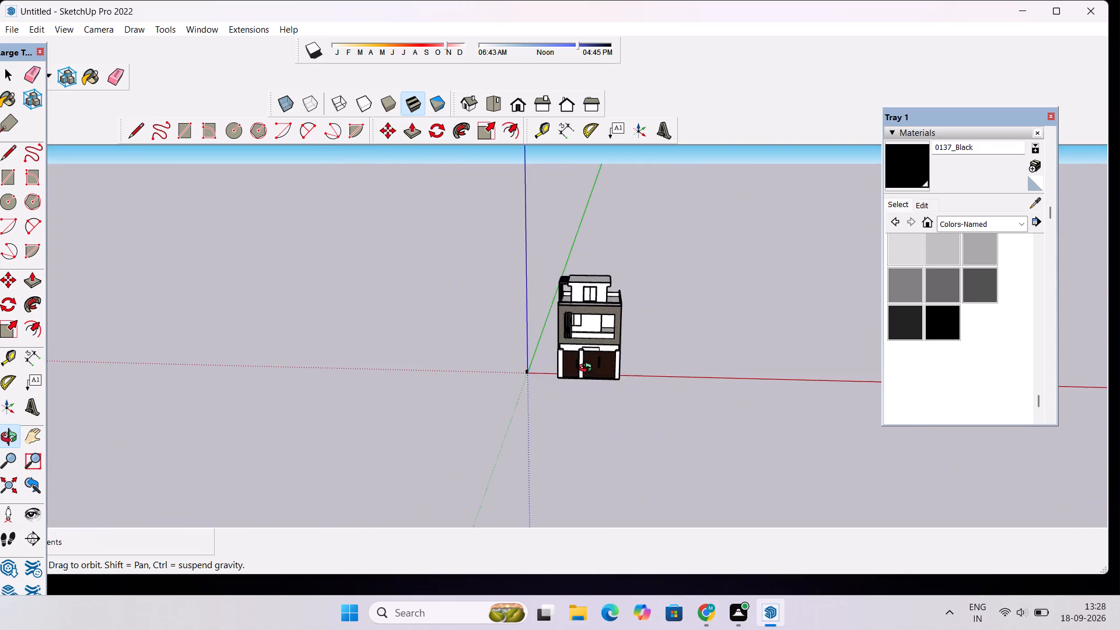
Examine the front elevation, side windows, gates and gate pillars from both front corners.
scroll(588, 369, up, 6)
drag(604, 361, 608, 298)
scroll(608, 288, up, 6)
drag(588, 296, 628, 342)
scroll(617, 325, down, 5)
scroll(615, 325, up, 1)
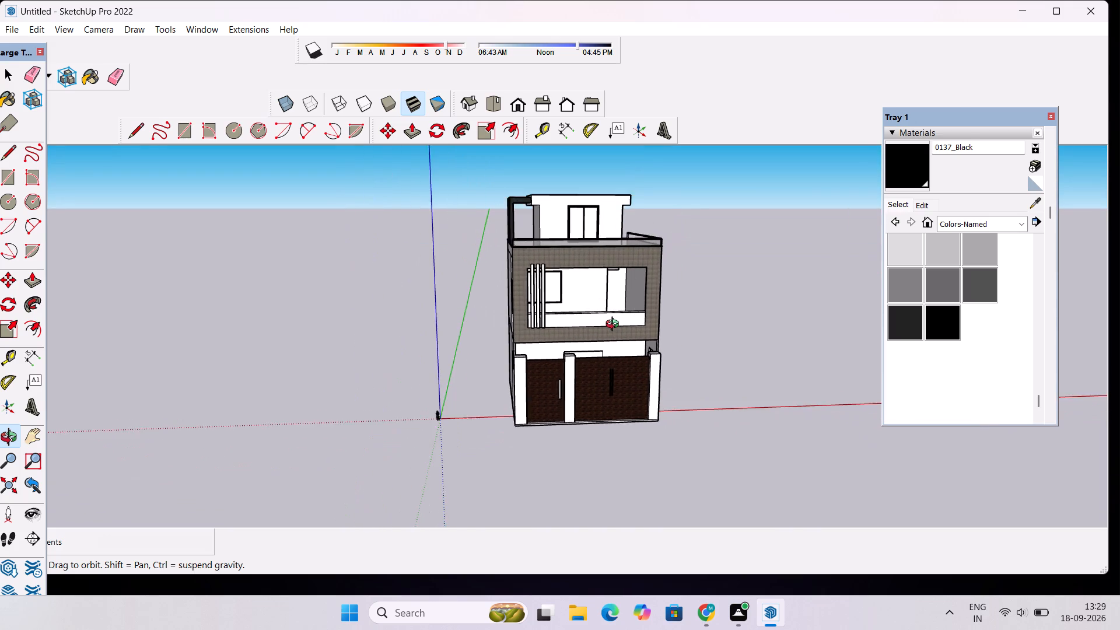
scroll(615, 325, up, 2)
drag(617, 318, 754, 363)
scroll(652, 341, up, 2)
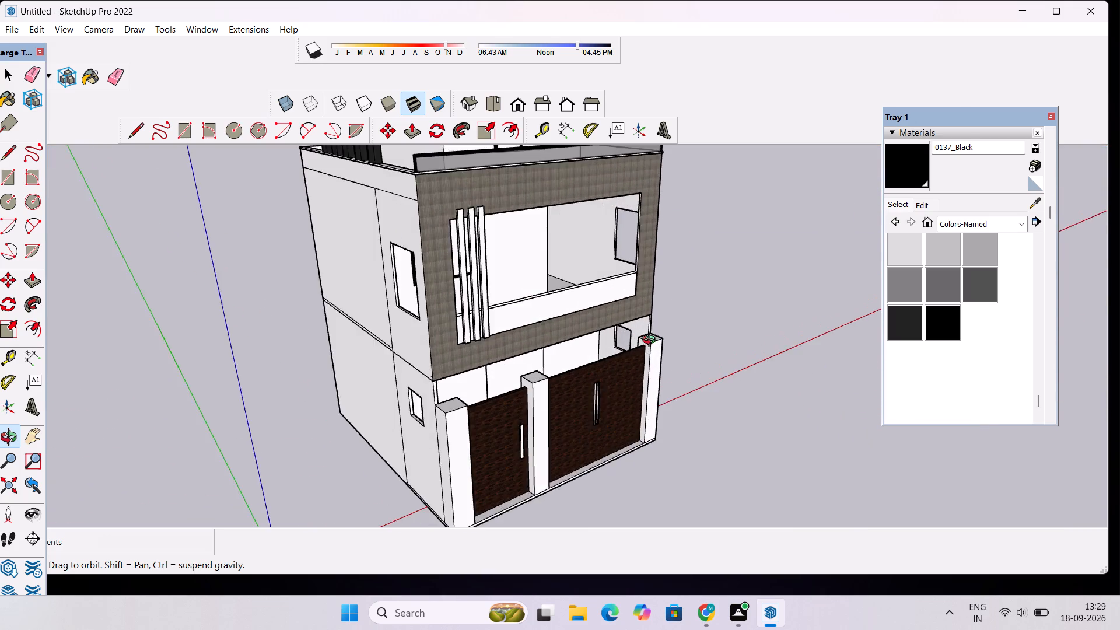
scroll(652, 341, up, 6)
drag(699, 321, 421, 426)
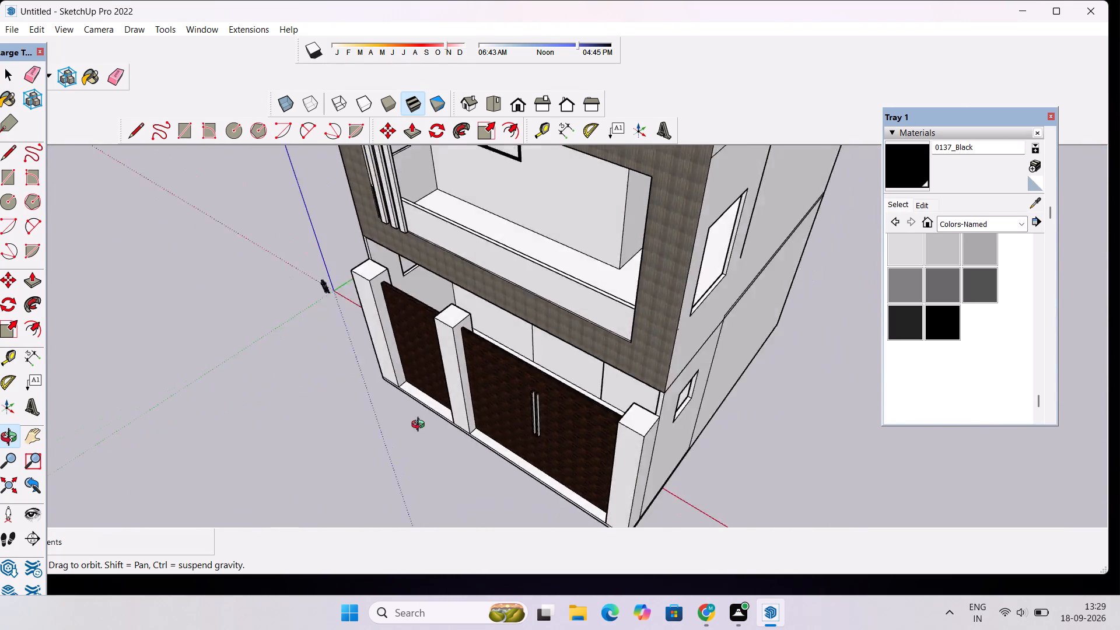
Paint the first-floor balcony floor with Grass Dark Green from the Landscaping, Fencing and Vegetation materials.
drag(421, 426, 566, 298)
scroll(611, 321, up, 2)
scroll(567, 334, down, 5)
drag(562, 357, 541, 464)
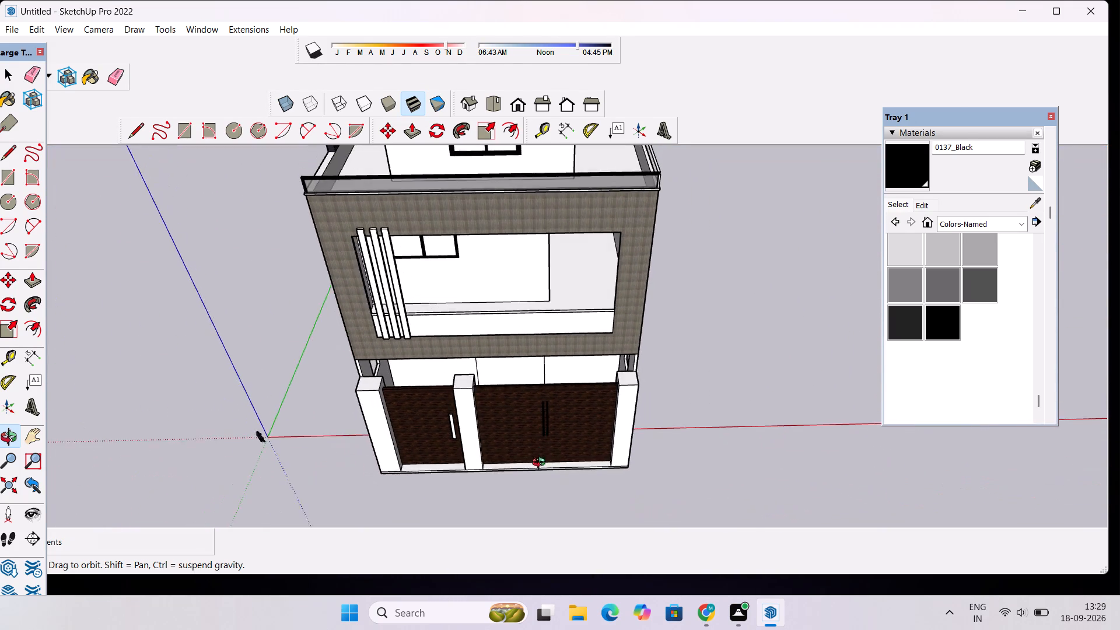
drag(541, 464, 540, 457)
scroll(531, 406, up, 4)
drag(599, 288, 582, 317)
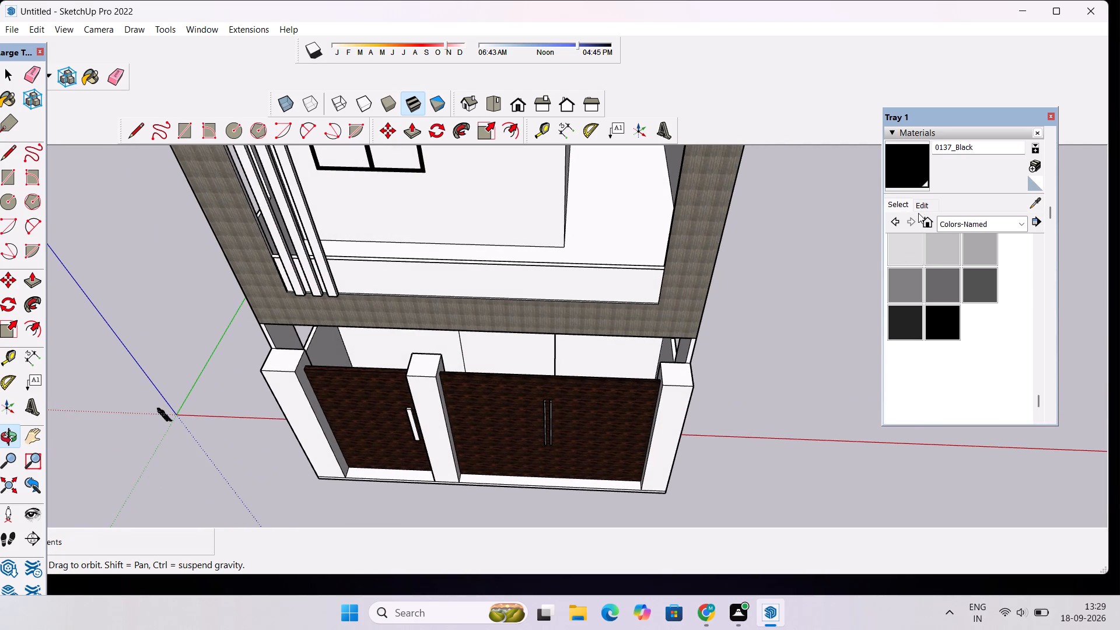
click(896, 204)
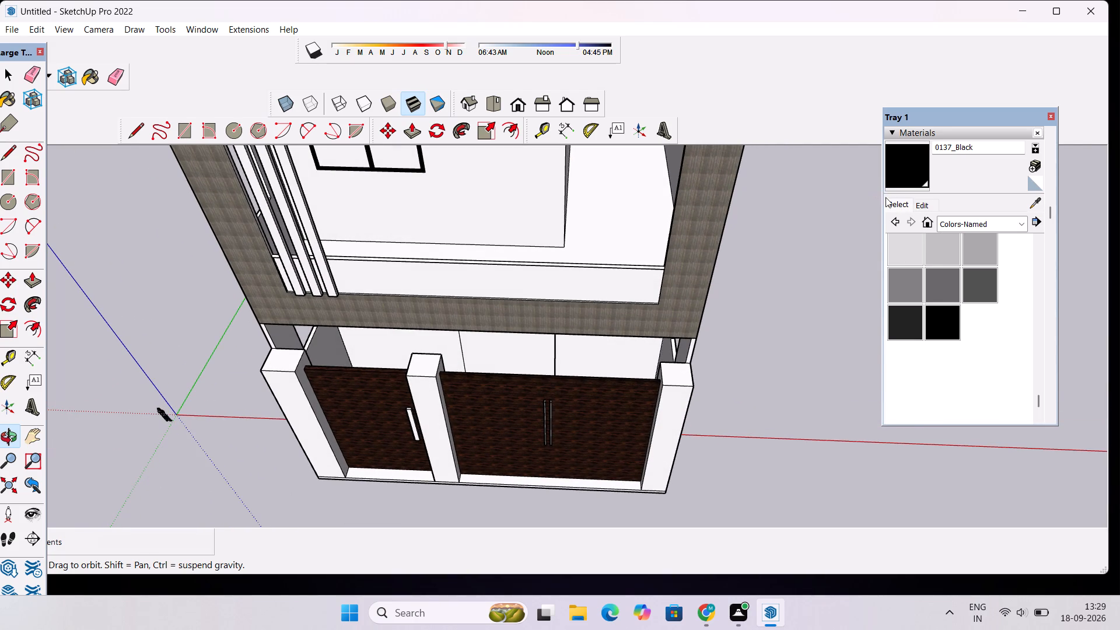
click(894, 204)
click(945, 219)
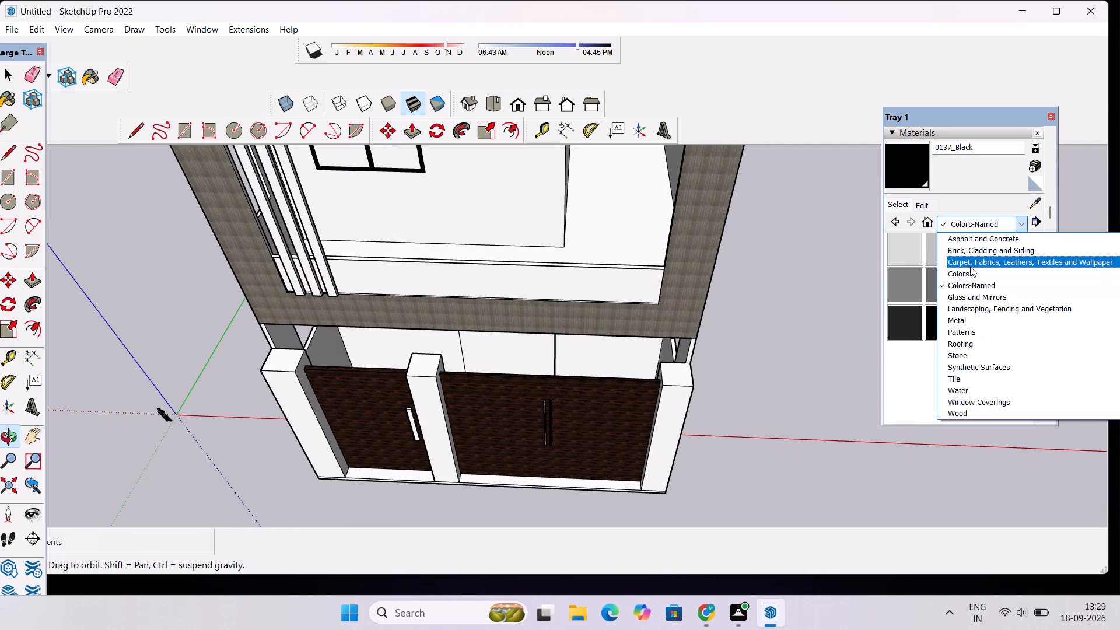
click(973, 306)
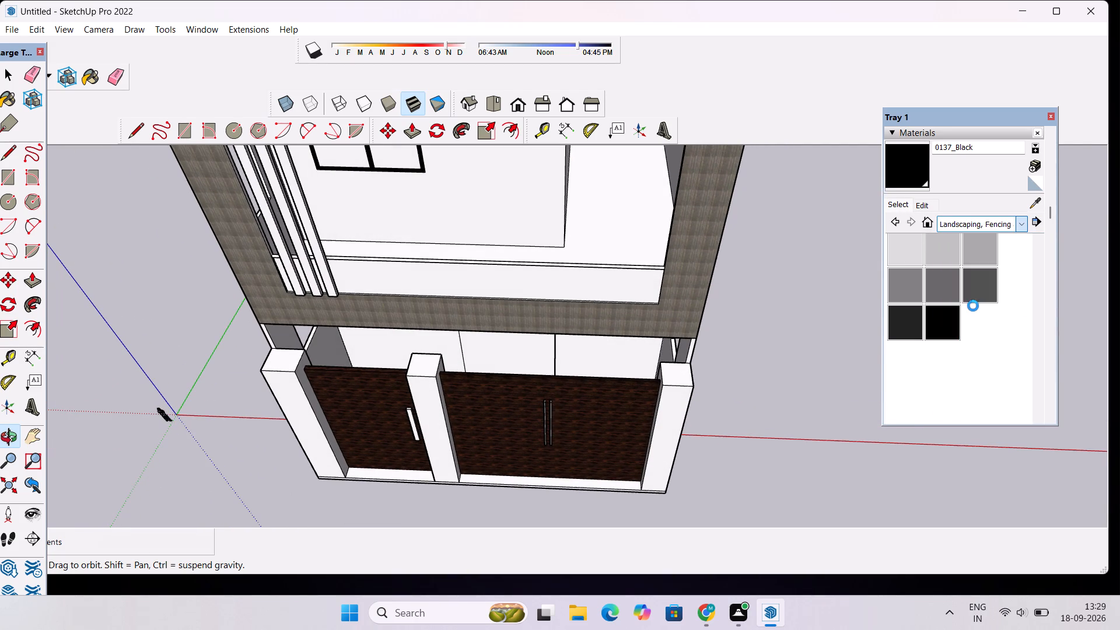
scroll(961, 300, down, 3)
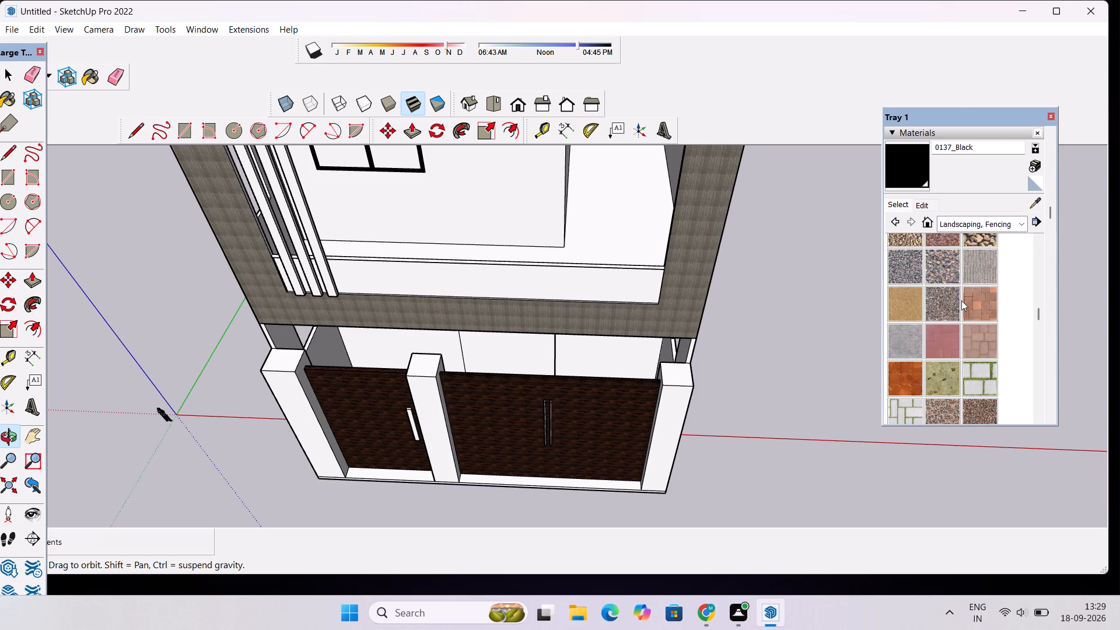
scroll(961, 300, down, 5)
scroll(960, 302, up, 3)
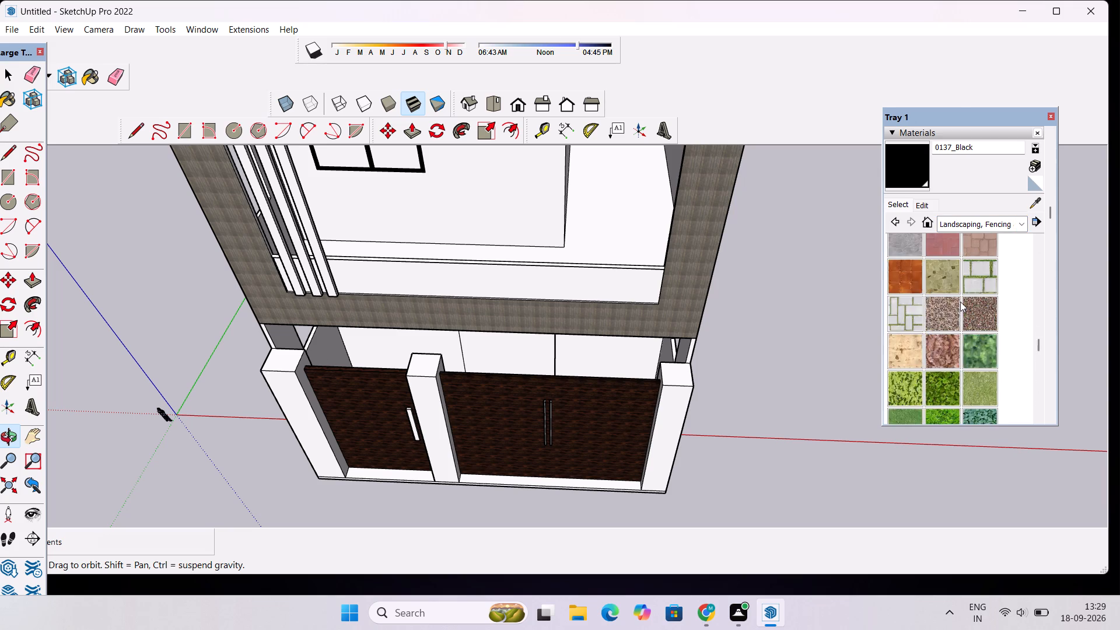
scroll(960, 302, up, 4)
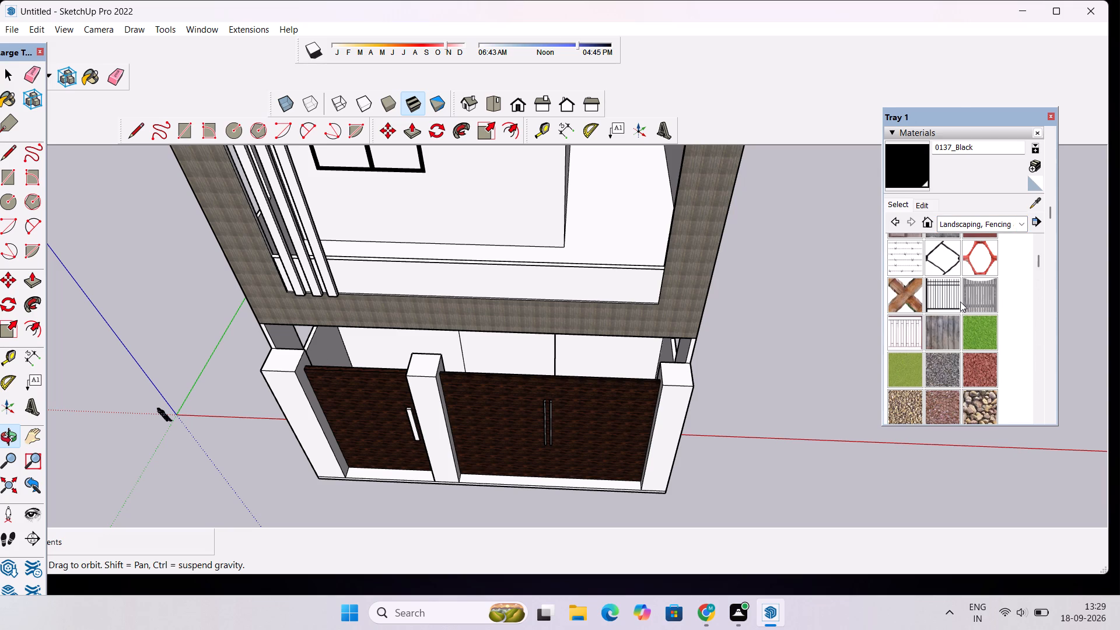
scroll(971, 331, up, 2)
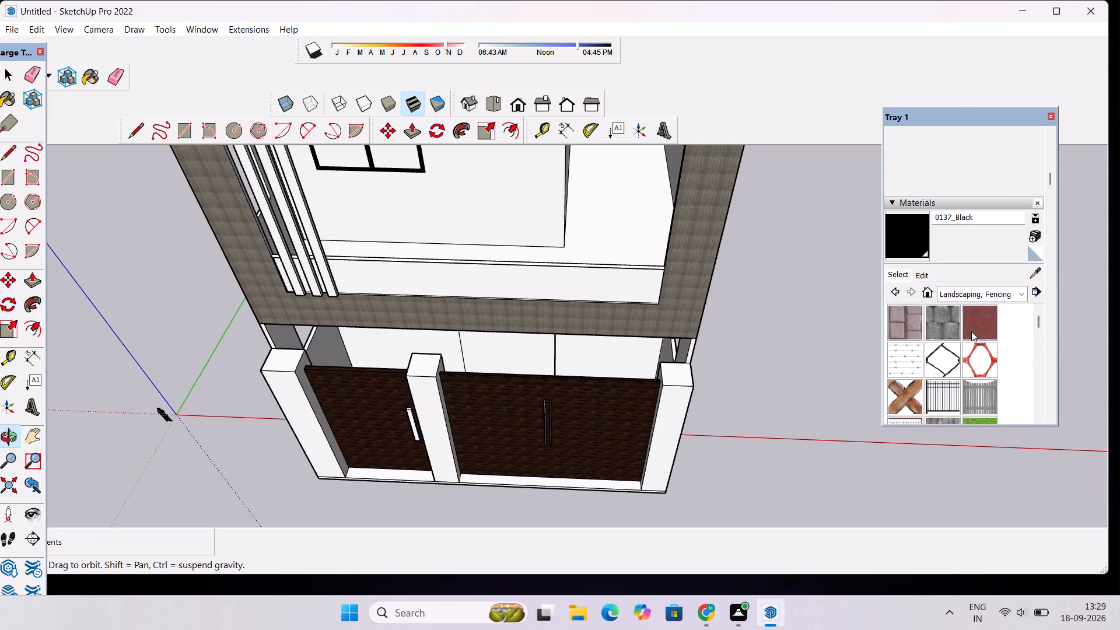
scroll(971, 331, down, 3)
scroll(981, 321, up, 2)
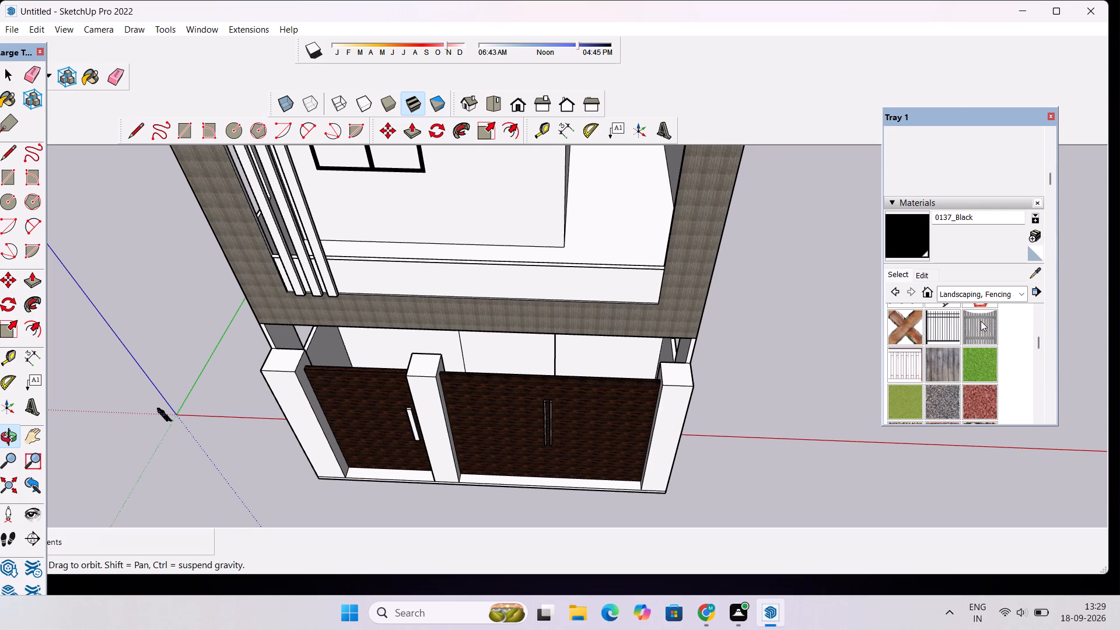
click(977, 362)
click(622, 244)
Set the texture height of the Grass Dark Green material on the balcony floor to 10'.
scroll(593, 240, down, 7)
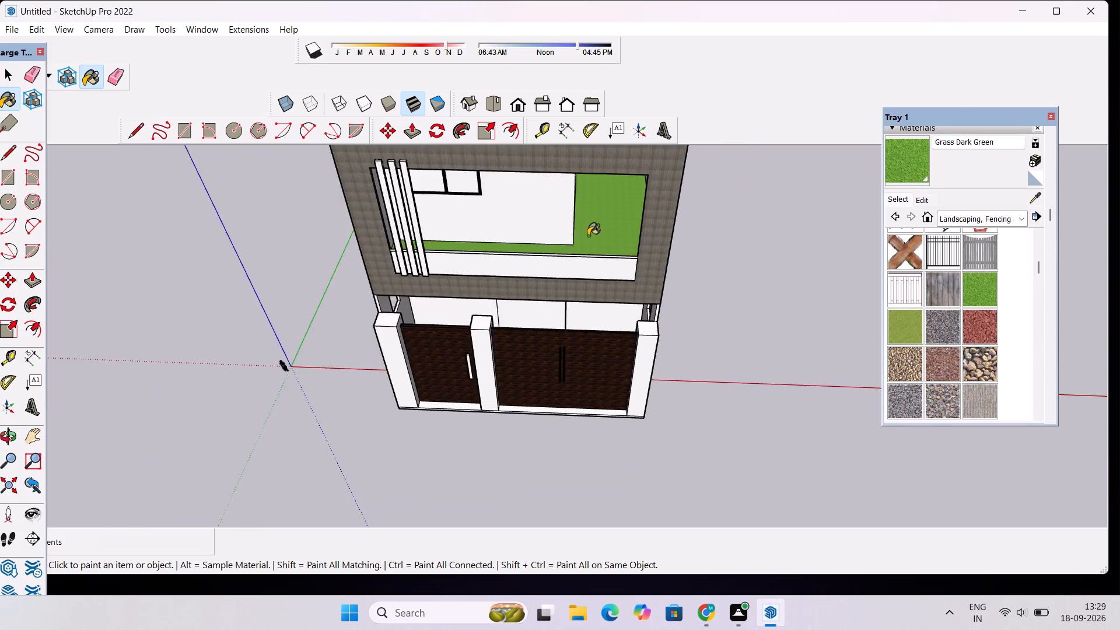
scroll(588, 236, down, 7)
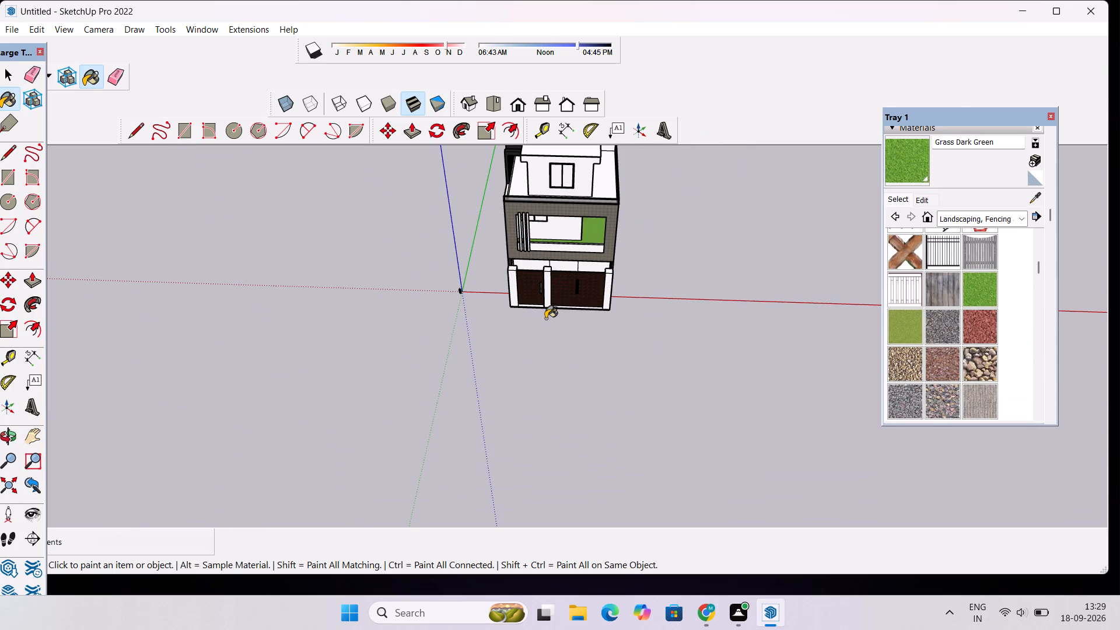
key(o)
drag(552, 338, 575, 206)
scroll(580, 239, up, 9)
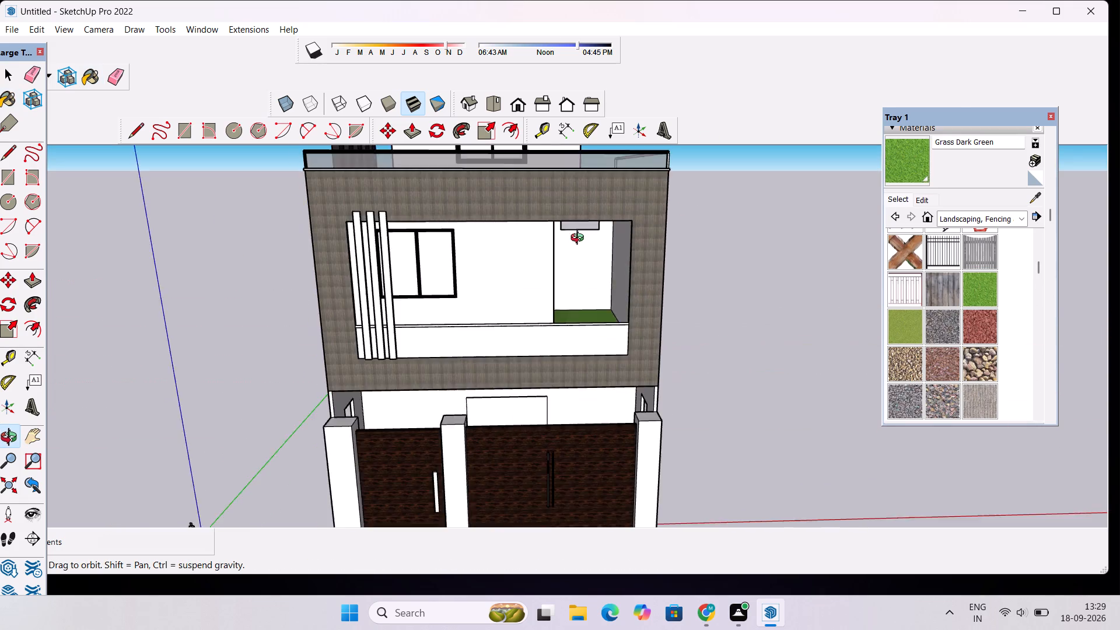
drag(581, 274, 559, 282)
scroll(559, 274, down, 4)
scroll(561, 285, up, 8)
drag(576, 328, 584, 403)
scroll(624, 384, up, 9)
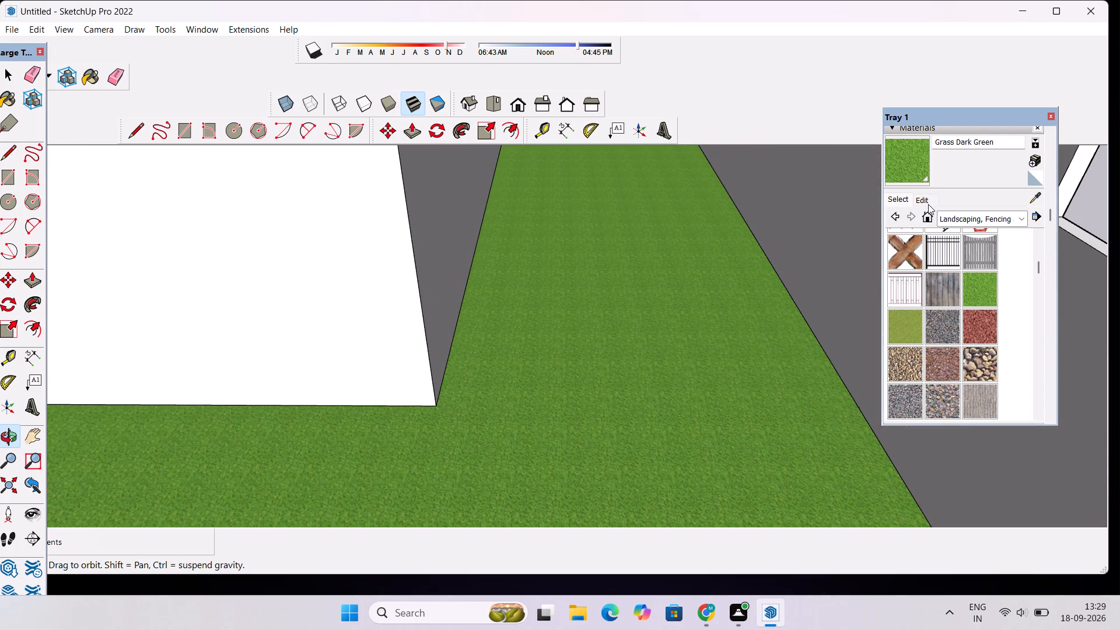
click(928, 204)
scroll(910, 334, down, 2)
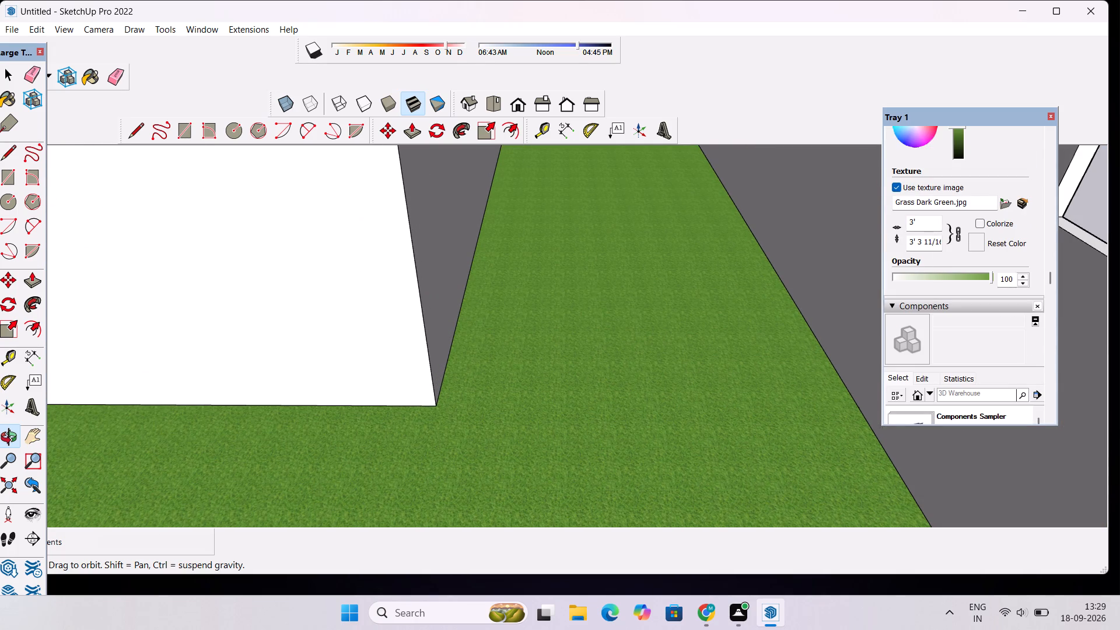
click(931, 243)
key(BackSpace)
key(BackSpace)
key(BackSpace)
key(BackSpace)
key(BackSpace)
key(BackSpace)
key(BackSpace)
key(BackSpace)
key(BackSpace)
key(BackSpace)
key(BackSpace)
key(BackSpace)
key(BackSpace)
key(BackSpace)
key(BackSpace)
key(BackSpace)
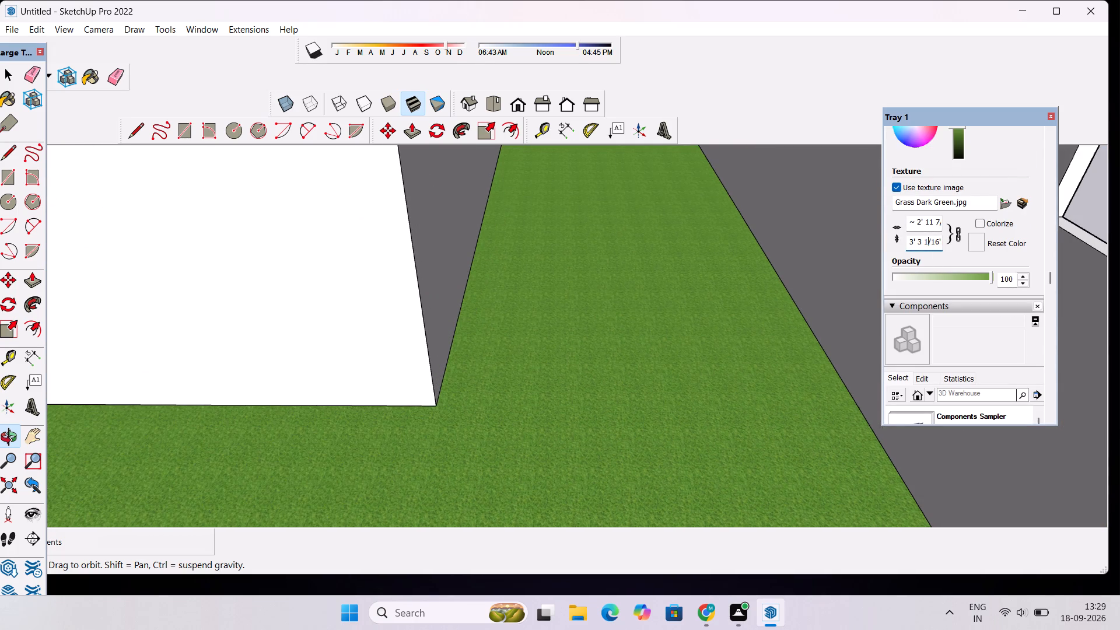
scroll(935, 240, up, 3)
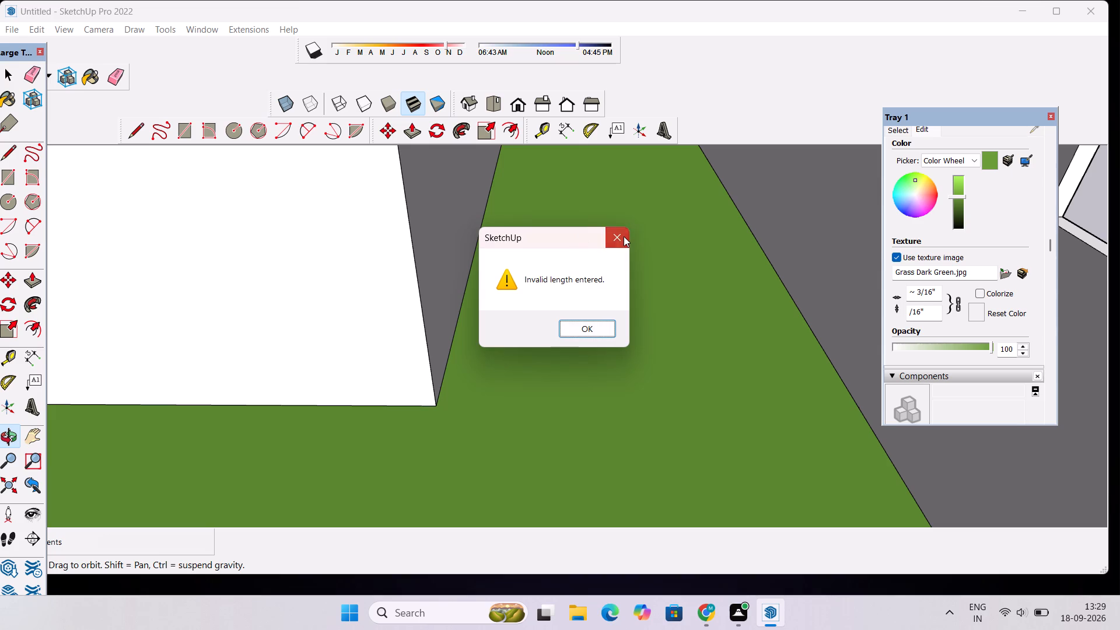
click(624, 236)
click(922, 314)
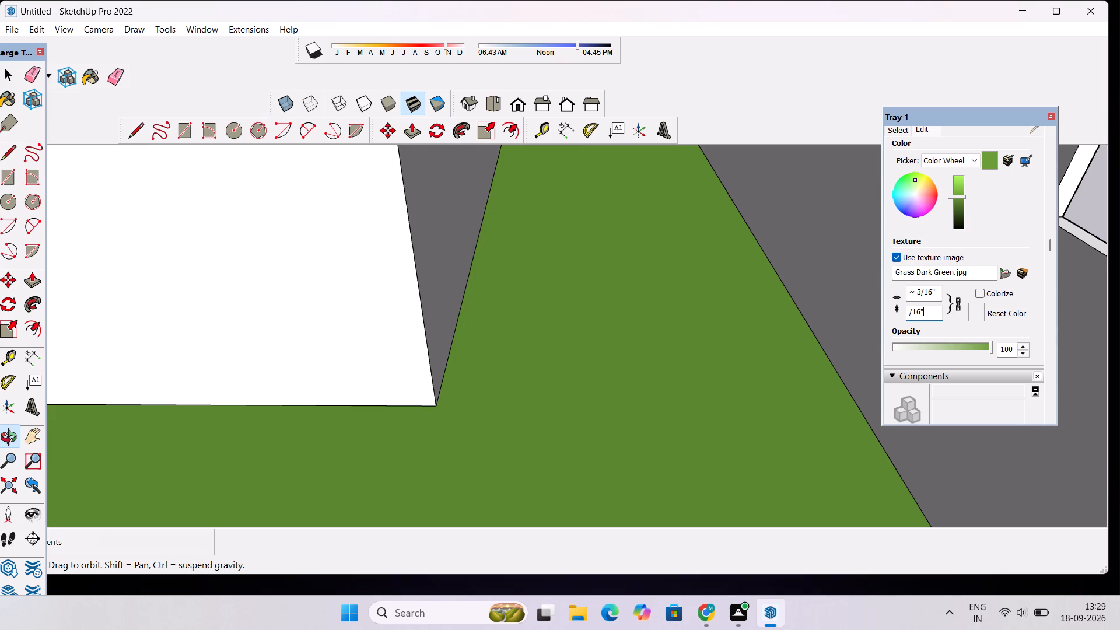
key(BackSpace)
key(BackSpace)
key(BackSpace)
key(BackSpace)
key(BackSpace)
key(BackSpace)
key(BackSpace)
key(BackSpace)
key(BackSpace)
key(BackSpace)
key(BackSpace)
text(10')
scroll(878, 286, down, 1)
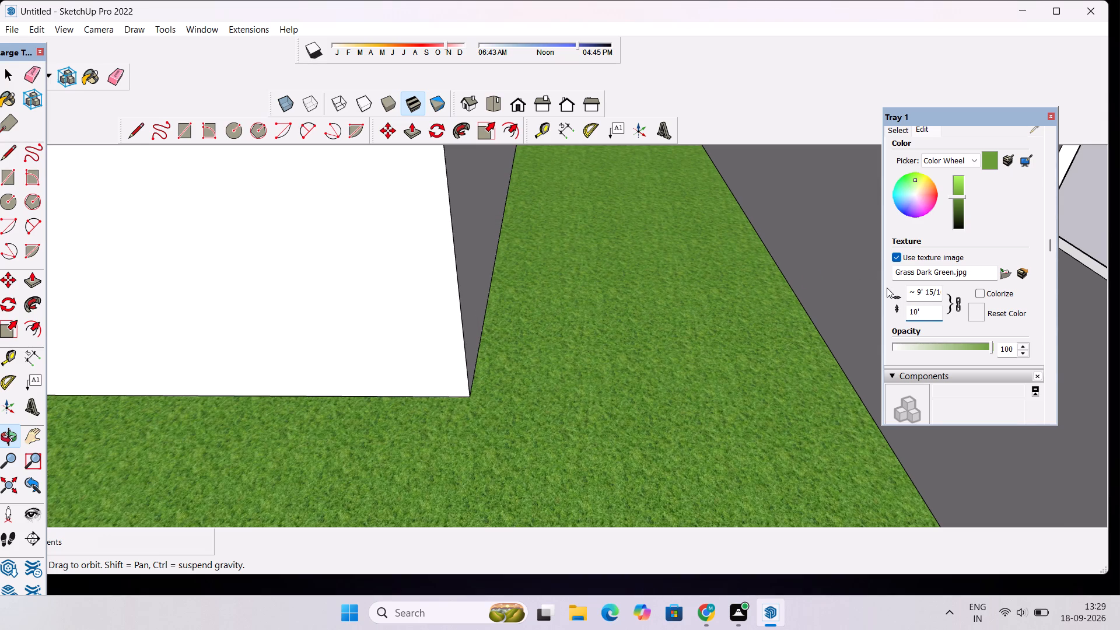
key(Return)
Darken the colour of the Grass Dark Green material slightly.
scroll(827, 276, down, 12)
scroll(706, 311, up, 4)
drag(698, 331, 561, 383)
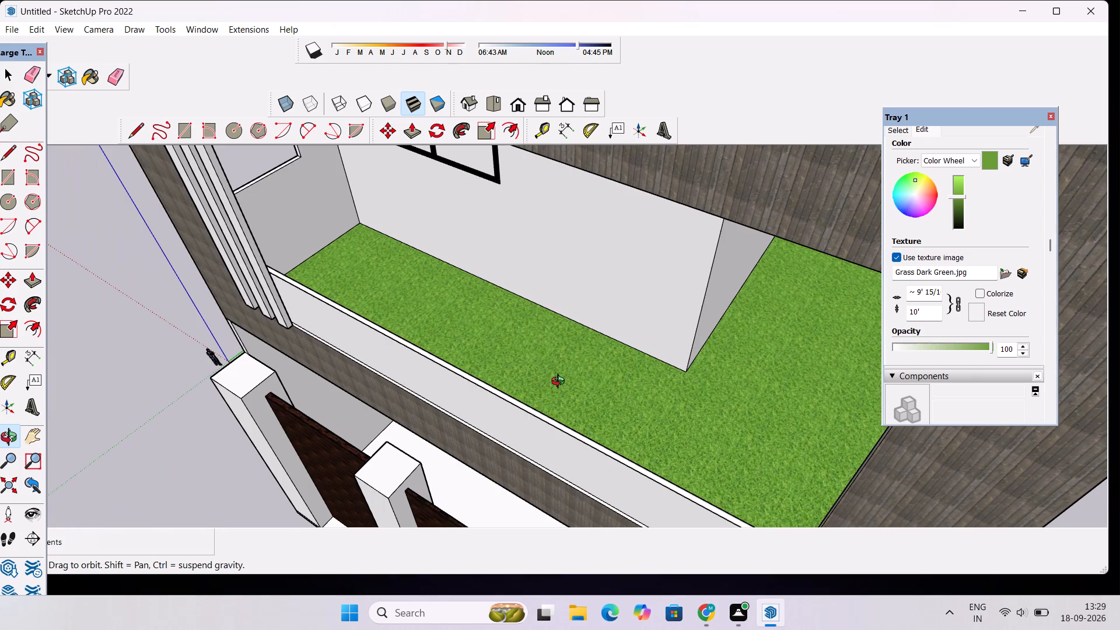
click(956, 200)
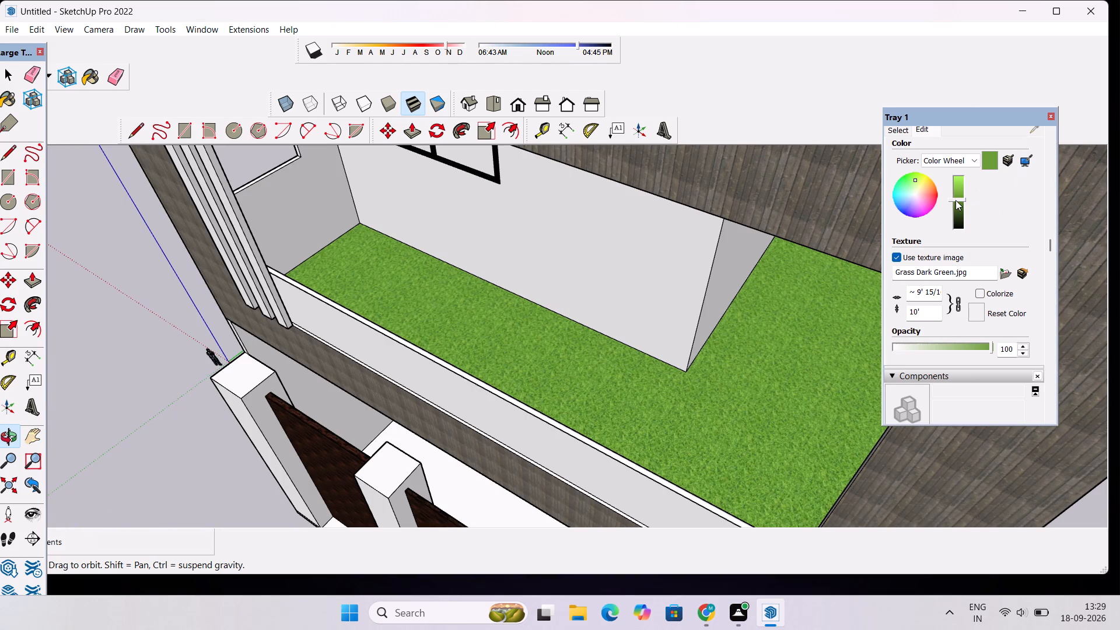
click(956, 204)
Examine the balcony's grass floor from the front and through the side window opening.
scroll(778, 243, down, 9)
drag(680, 317, 752, 256)
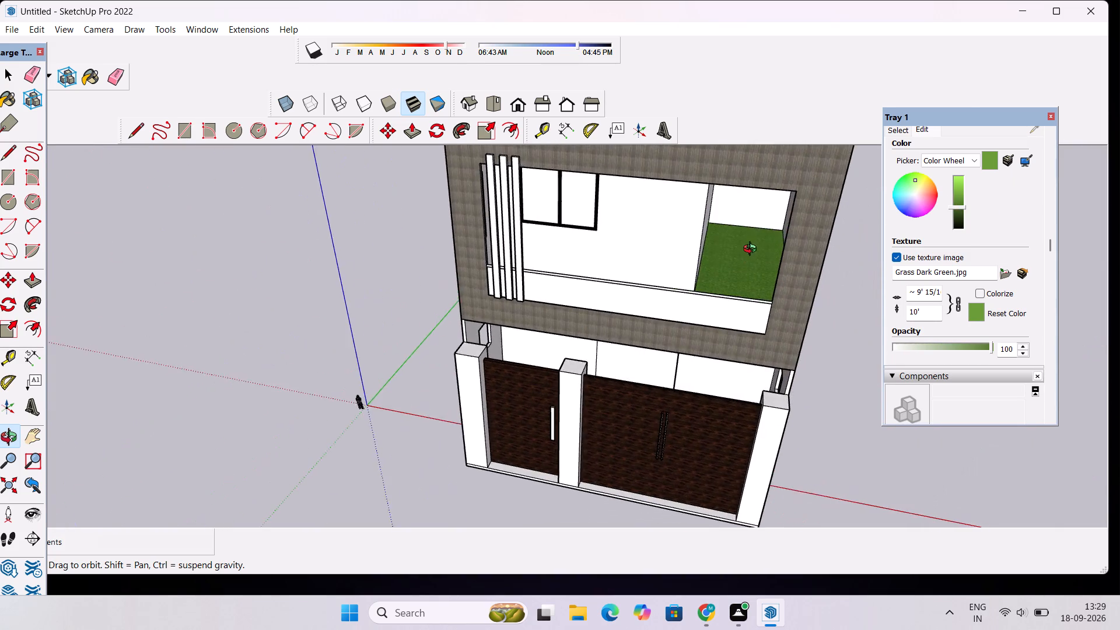
scroll(762, 238, down, 4)
drag(652, 311, 744, 283)
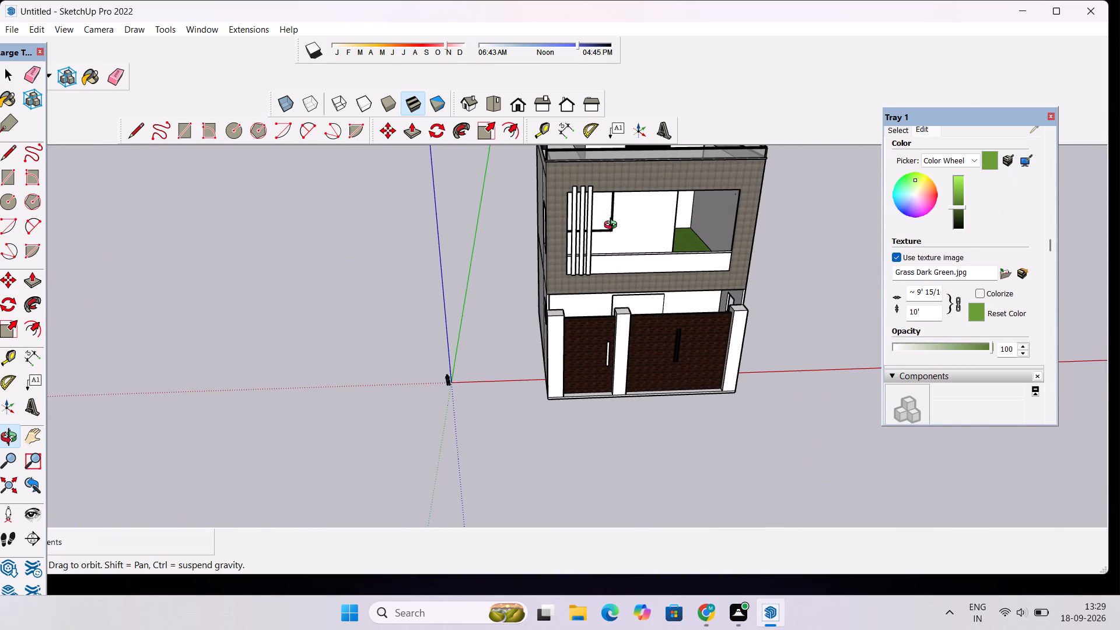
scroll(607, 265, up, 5)
drag(713, 261, 701, 310)
scroll(694, 312, up, 4)
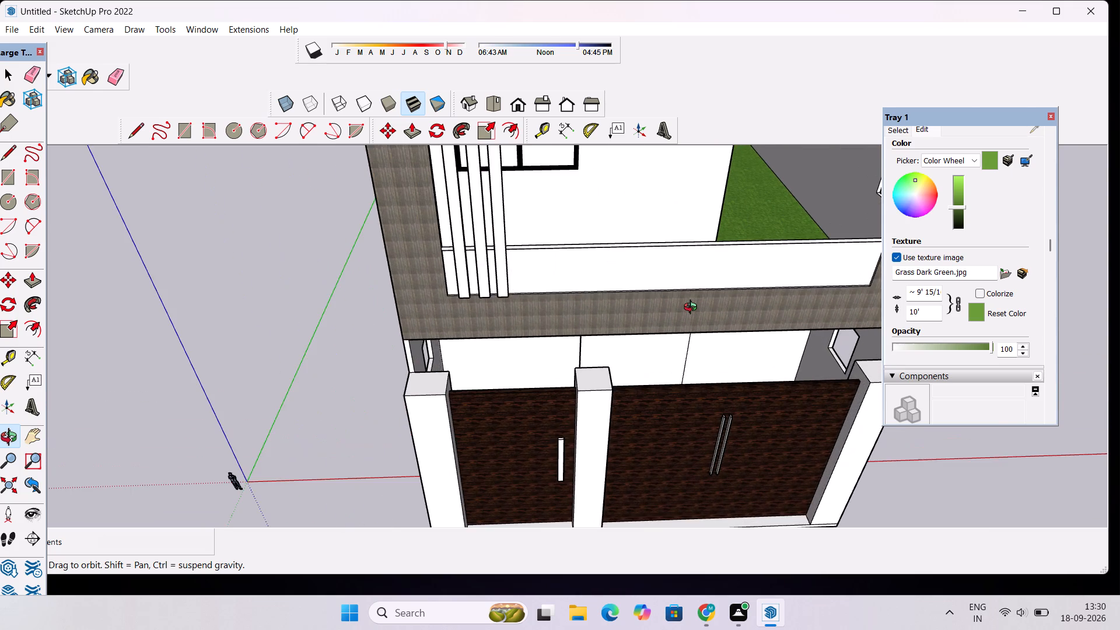
scroll(693, 309, down, 2)
shift+drag(714, 295, 596, 275)
scroll(524, 292, up, 3)
drag(356, 273, 771, 226)
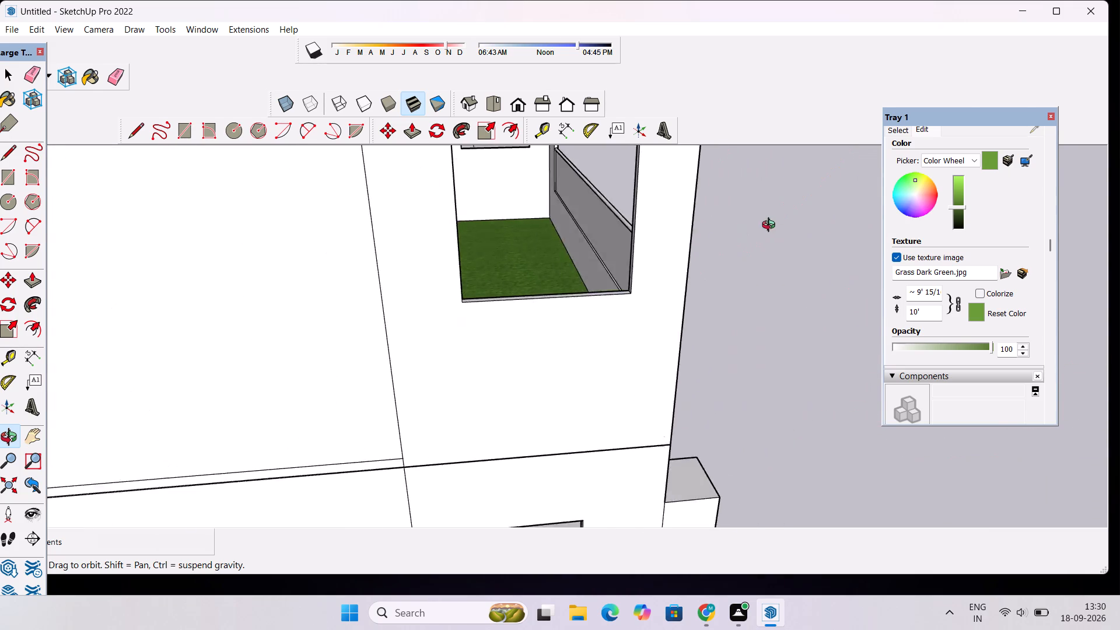
drag(771, 226, 559, 274)
scroll(566, 260, up, 3)
drag(710, 302, 602, 262)
Examine the front elevation around the gates, gate pillars, balcony parapet and porch ceiling.
scroll(526, 221, down, 5)
shift+drag(607, 254, 681, 295)
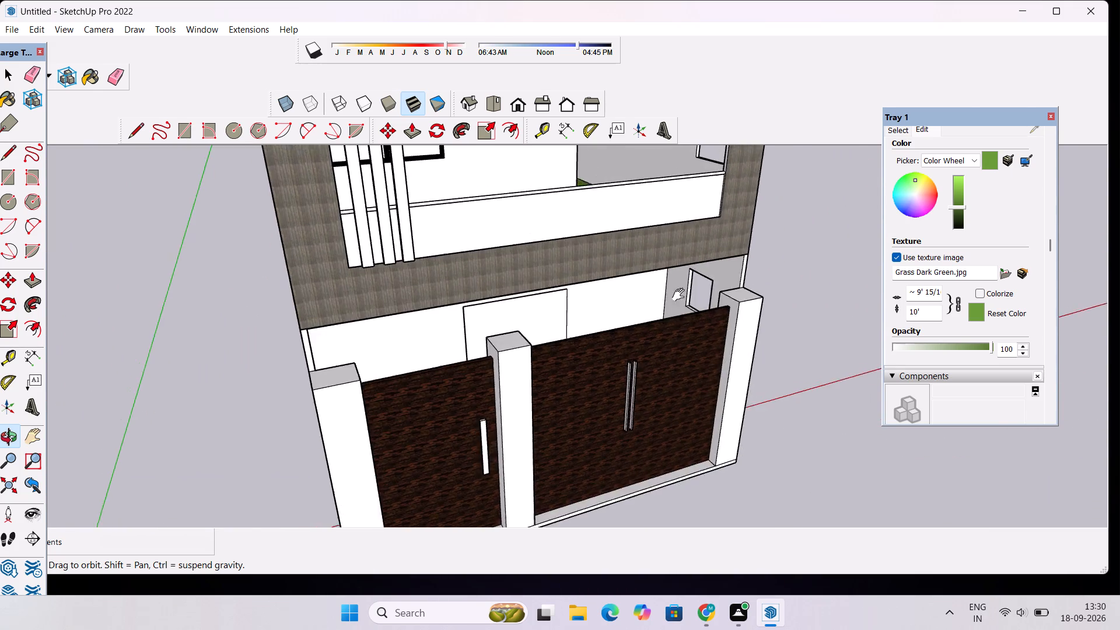
shift+drag(681, 295, 737, 321)
scroll(754, 331, up, 4)
drag(764, 331, 712, 297)
scroll(671, 273, down, 5)
drag(680, 292, 654, 281)
scroll(649, 279, up, 2)
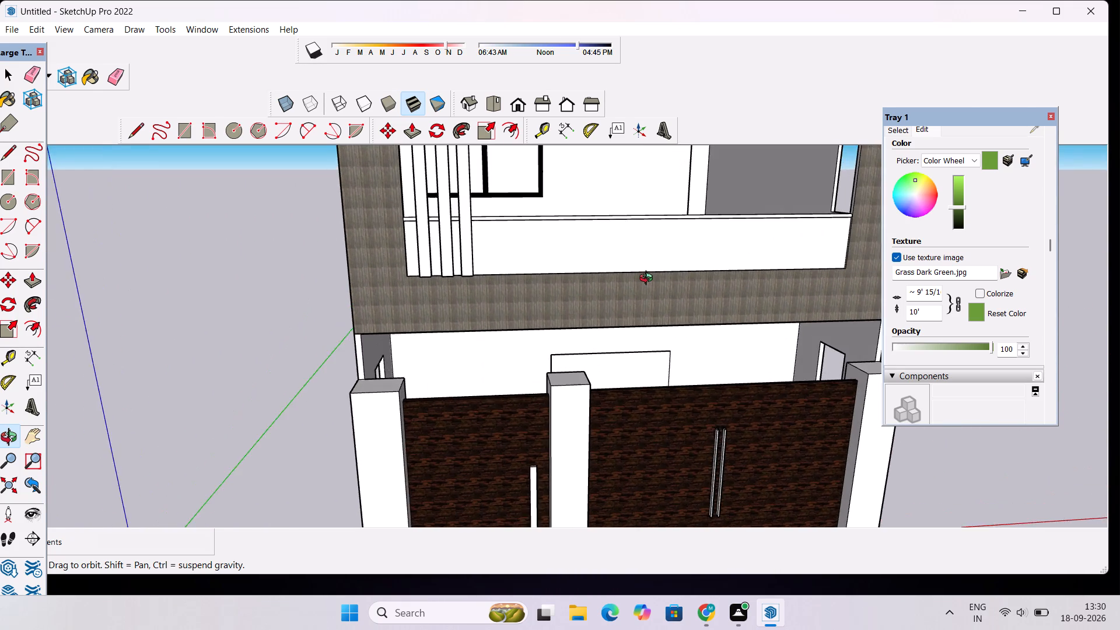
scroll(649, 279, up, 1)
shift+drag(691, 318, 601, 296)
scroll(579, 285, down, 1)
scroll(579, 285, up, 3)
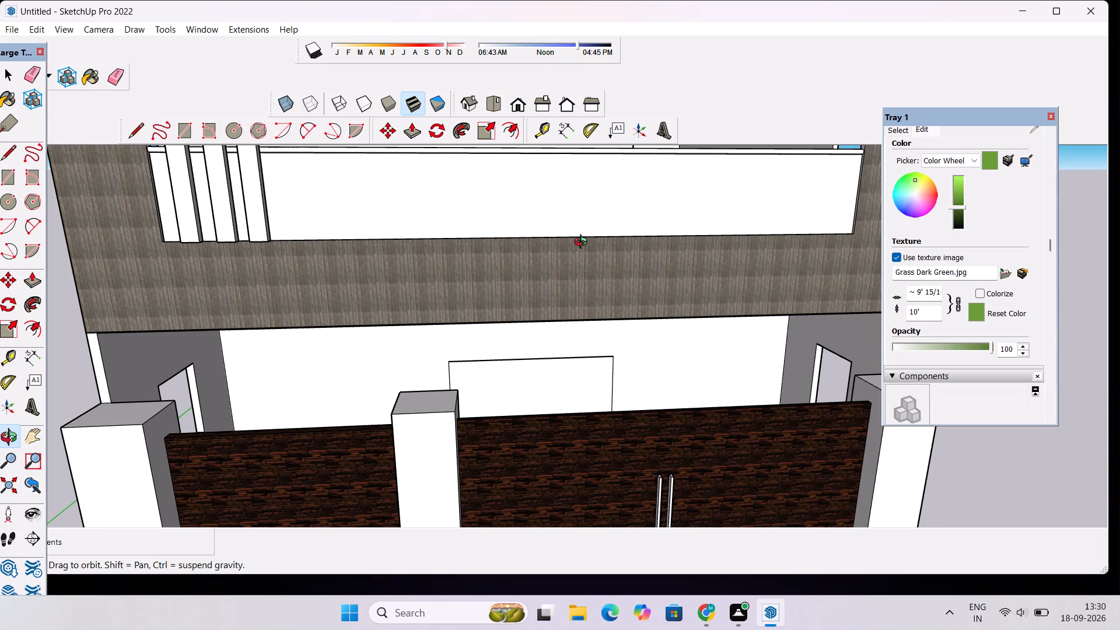
scroll(583, 243, down, 3)
drag(614, 294, 623, 329)
scroll(624, 327, down, 5)
shift+drag(582, 325, 752, 330)
scroll(733, 347, up, 2)
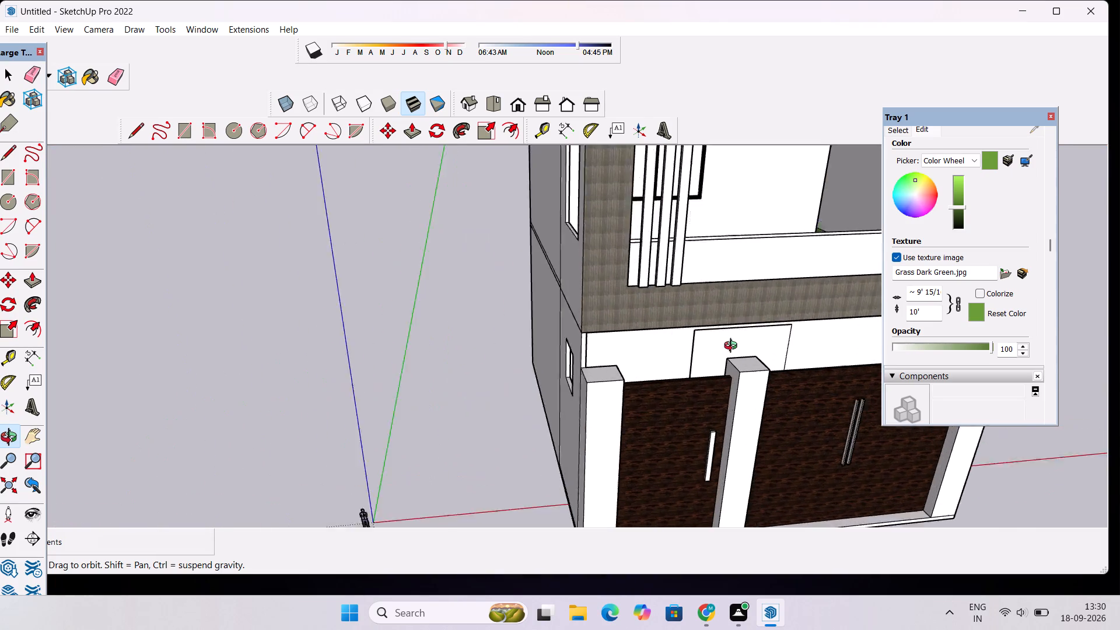
scroll(733, 347, up, 3)
drag(743, 354, 696, 306)
scroll(696, 306, down, 4)
shift+drag(706, 314, 521, 264)
scroll(537, 281, up, 5)
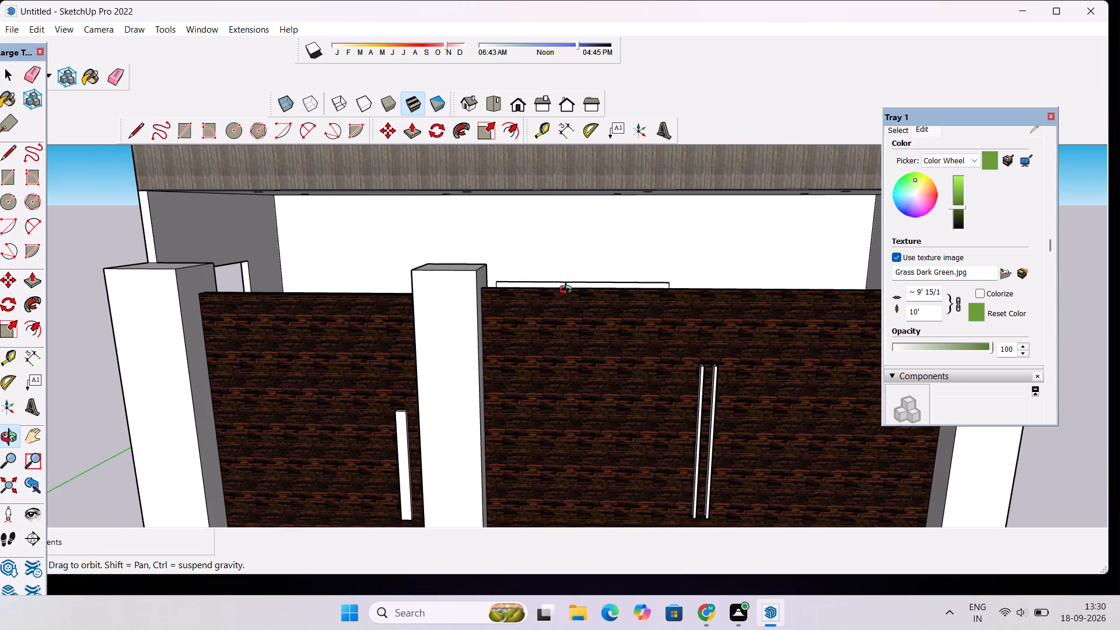
drag(568, 298, 570, 333)
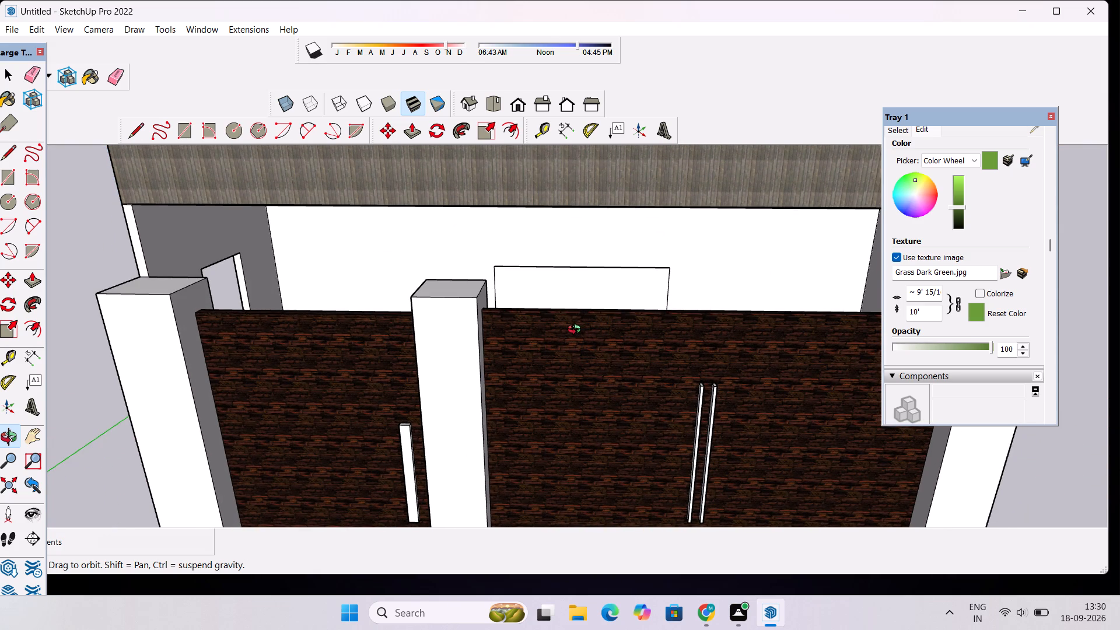
scroll(593, 322, down, 3)
scroll(593, 334, up, 5)
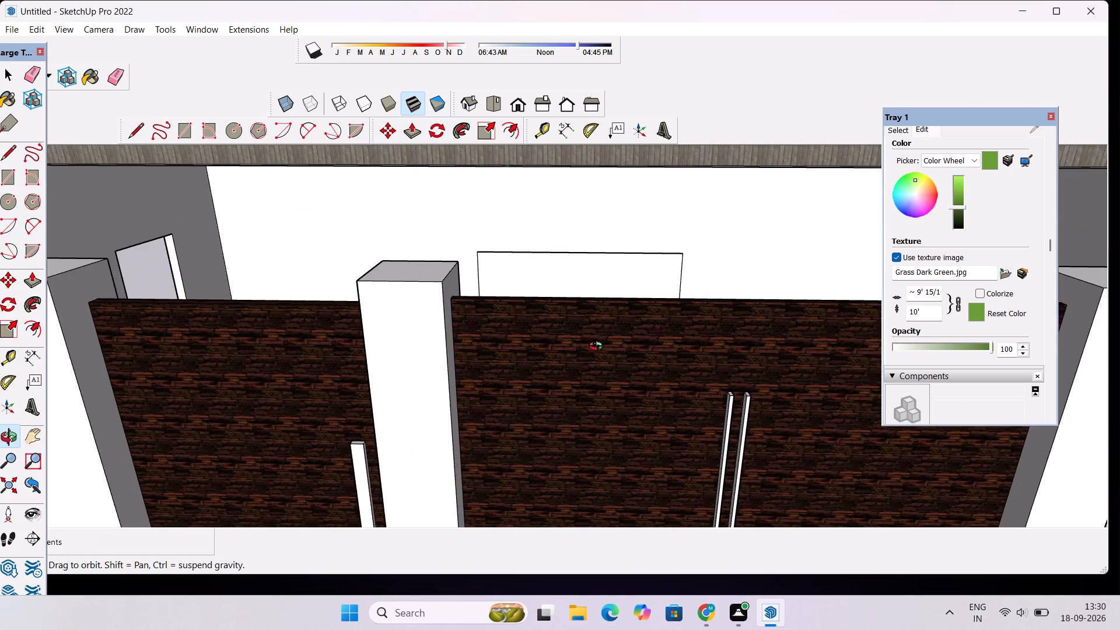
drag(601, 351, 614, 208)
scroll(616, 211, down, 5)
shift+drag(617, 227, 542, 280)
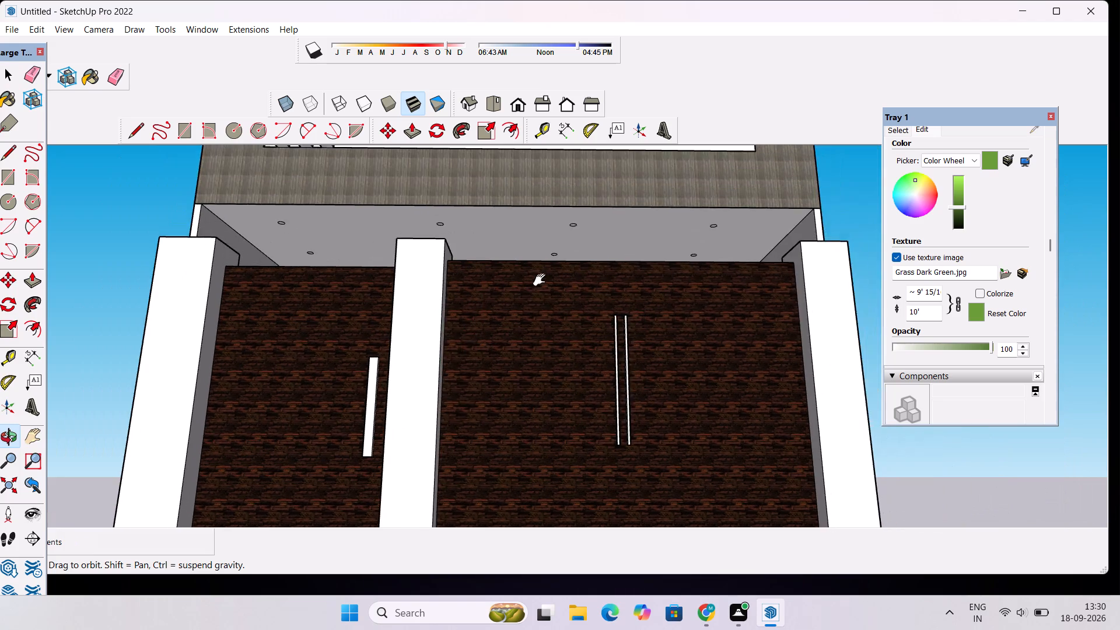
scroll(542, 280, up, 3)
drag(543, 280, 552, 215)
scroll(552, 211, down, 5)
drag(552, 209, 520, 347)
scroll(520, 338, down, 2)
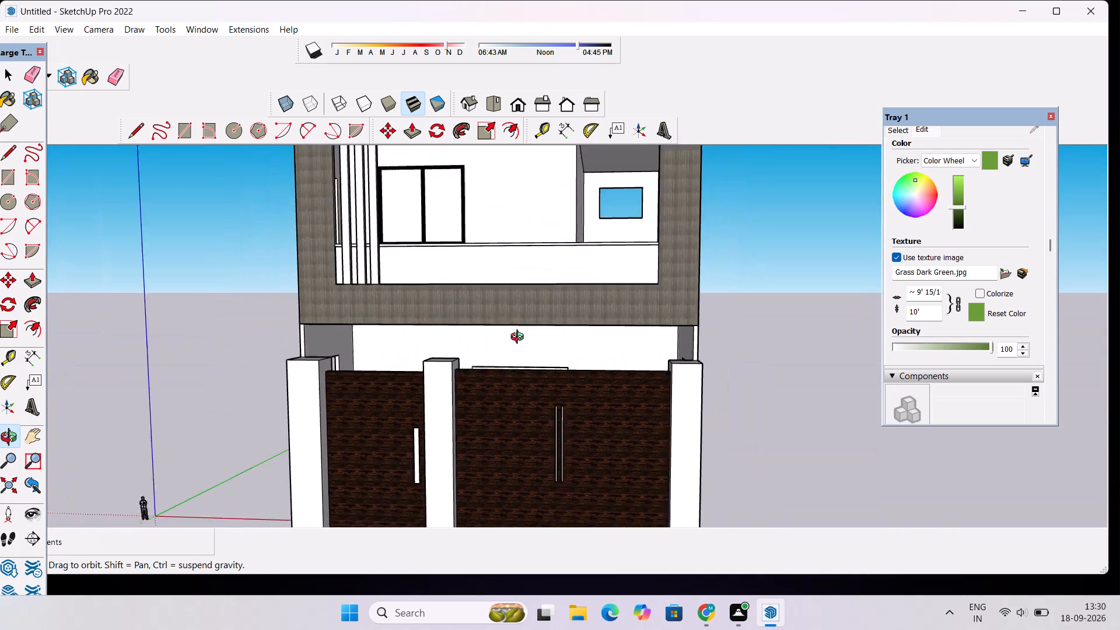
scroll(520, 338, down, 2)
shift+drag(520, 338, 510, 265)
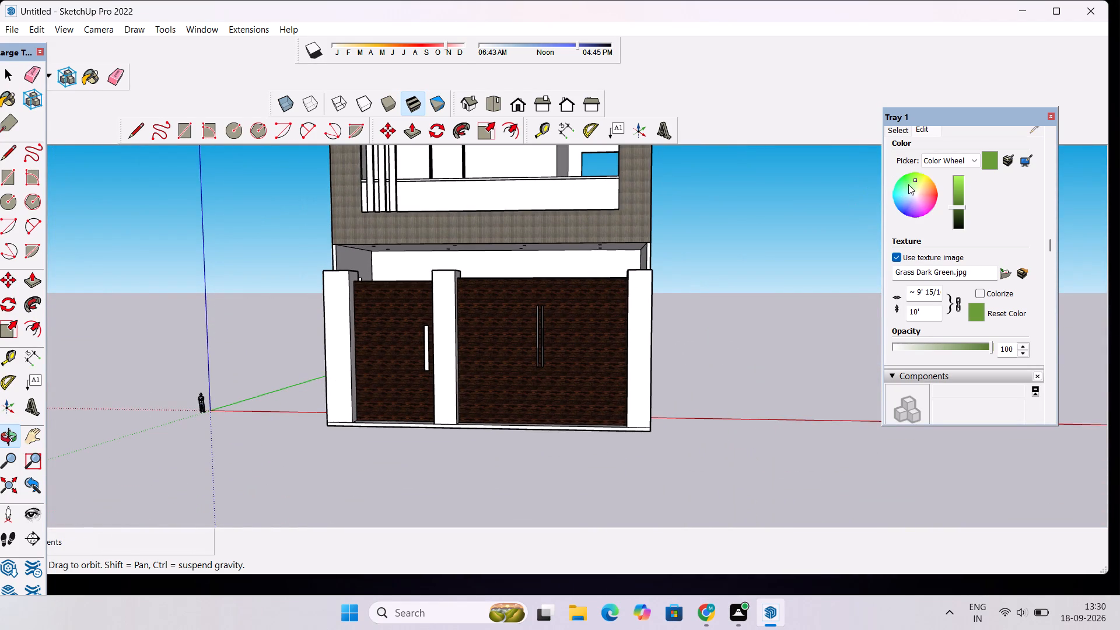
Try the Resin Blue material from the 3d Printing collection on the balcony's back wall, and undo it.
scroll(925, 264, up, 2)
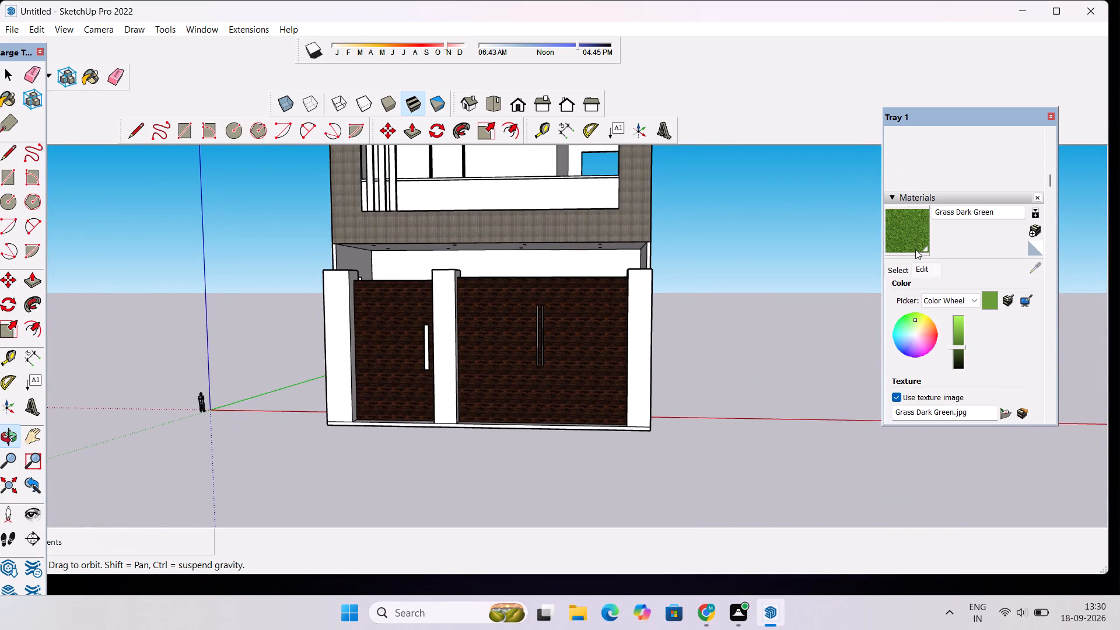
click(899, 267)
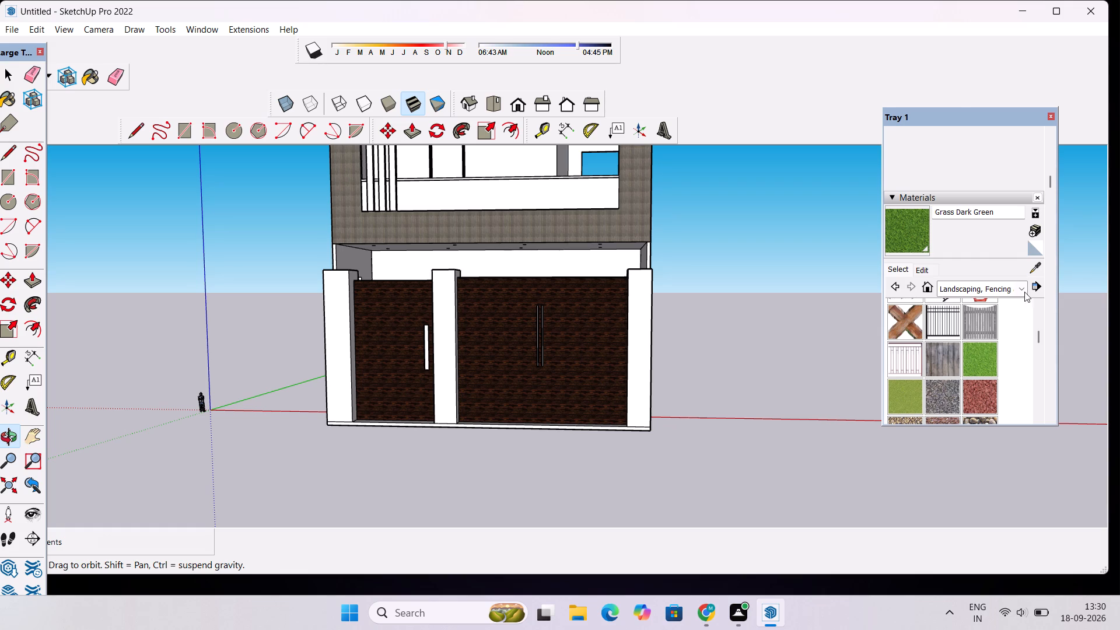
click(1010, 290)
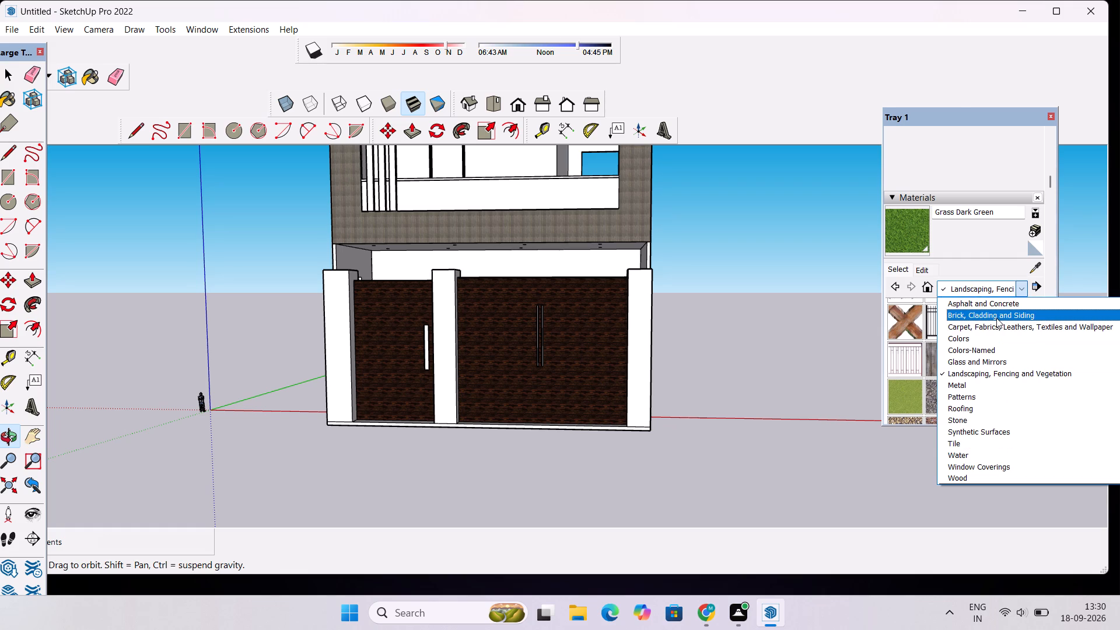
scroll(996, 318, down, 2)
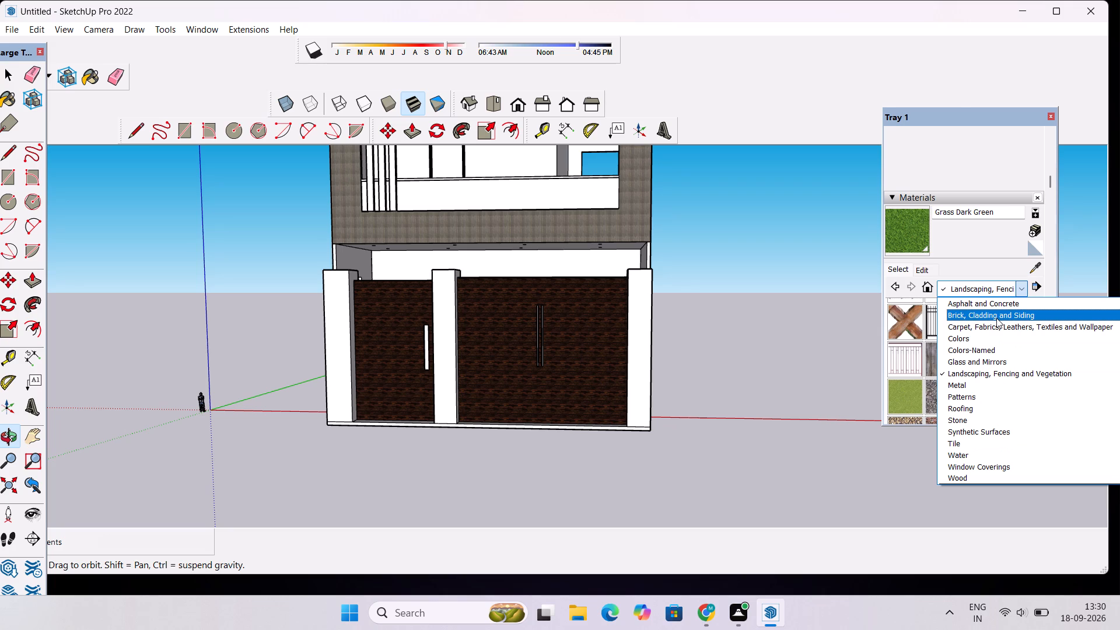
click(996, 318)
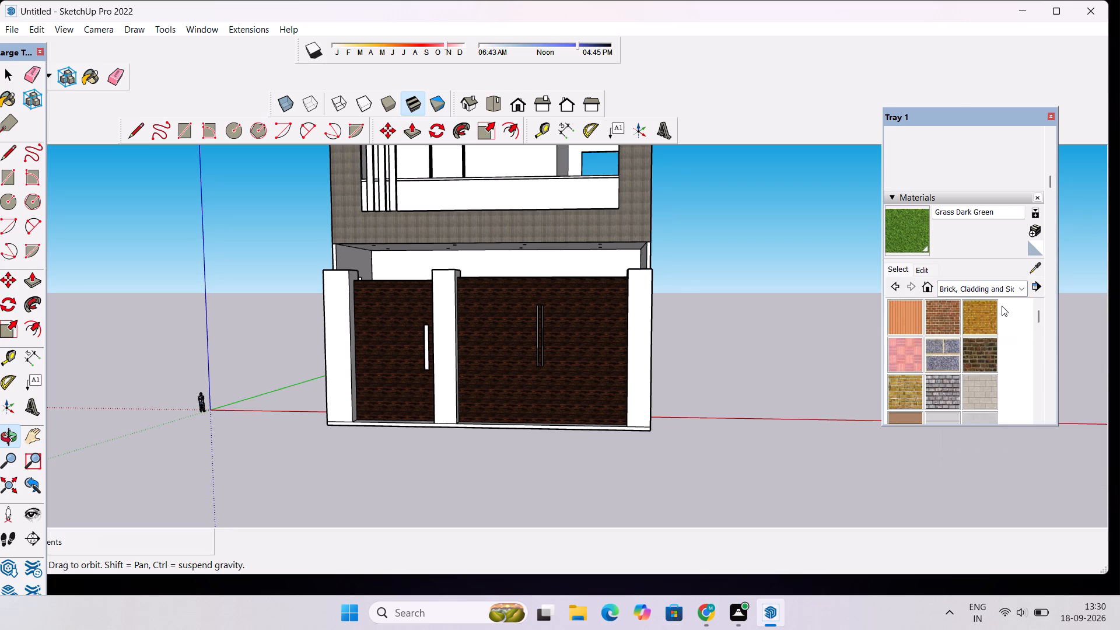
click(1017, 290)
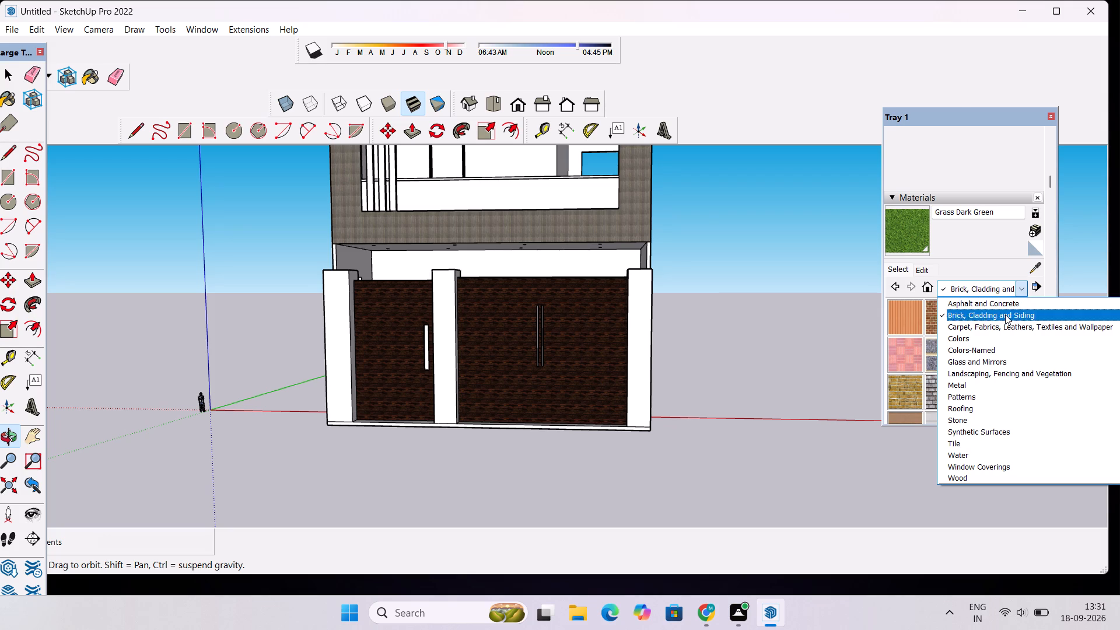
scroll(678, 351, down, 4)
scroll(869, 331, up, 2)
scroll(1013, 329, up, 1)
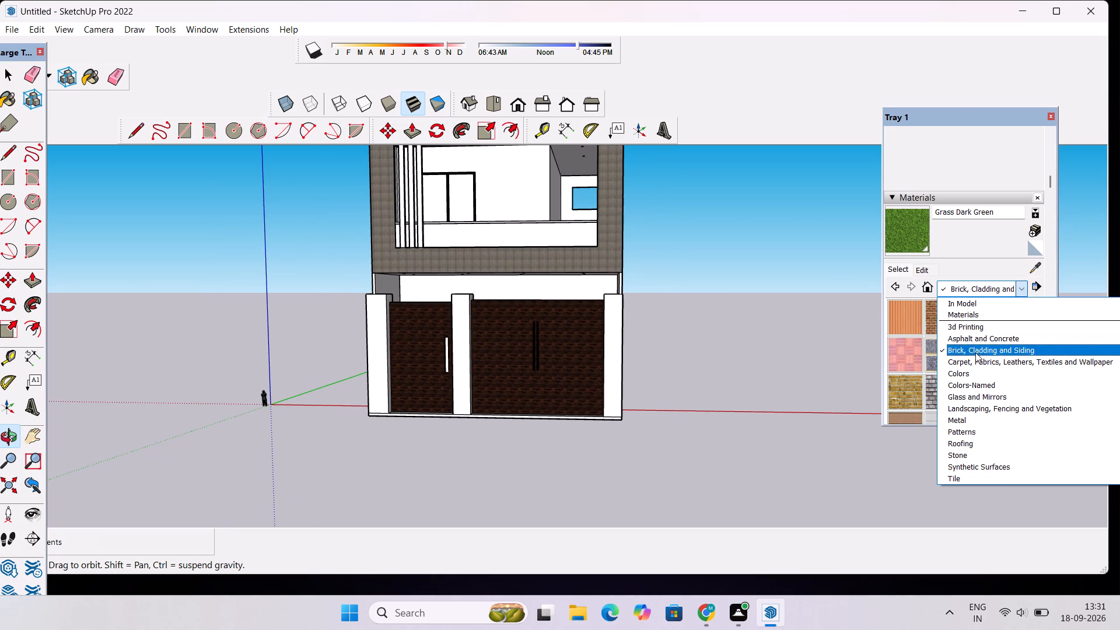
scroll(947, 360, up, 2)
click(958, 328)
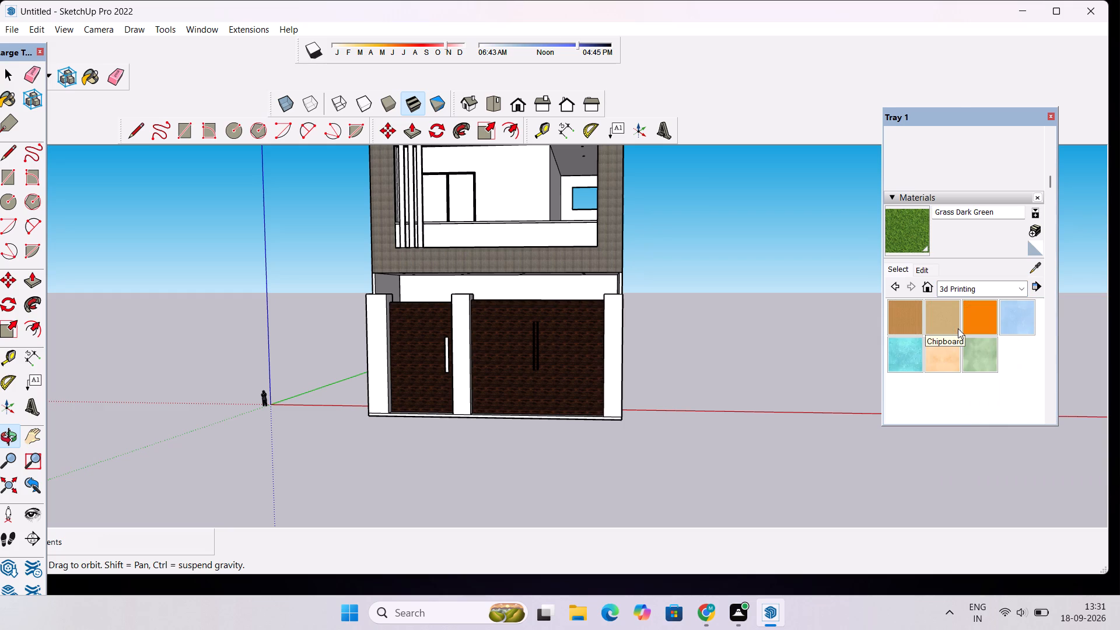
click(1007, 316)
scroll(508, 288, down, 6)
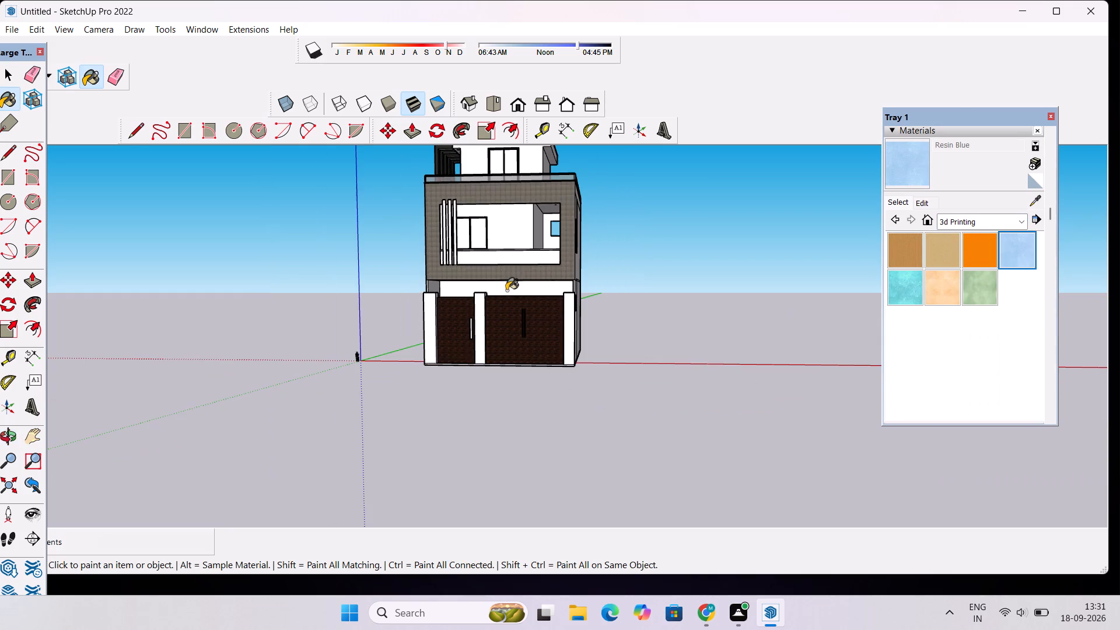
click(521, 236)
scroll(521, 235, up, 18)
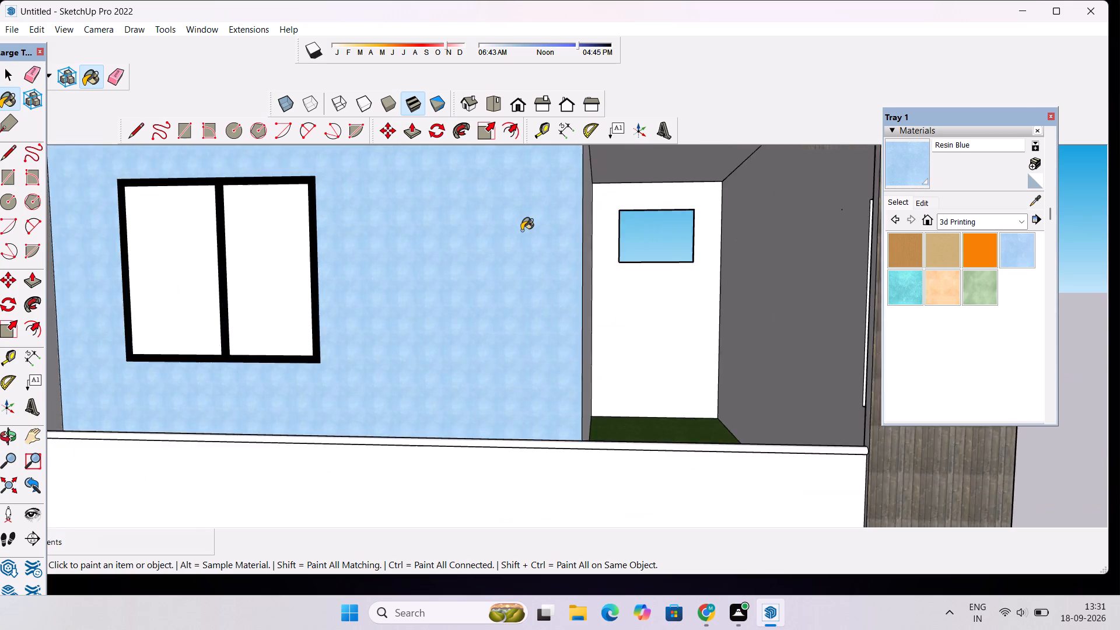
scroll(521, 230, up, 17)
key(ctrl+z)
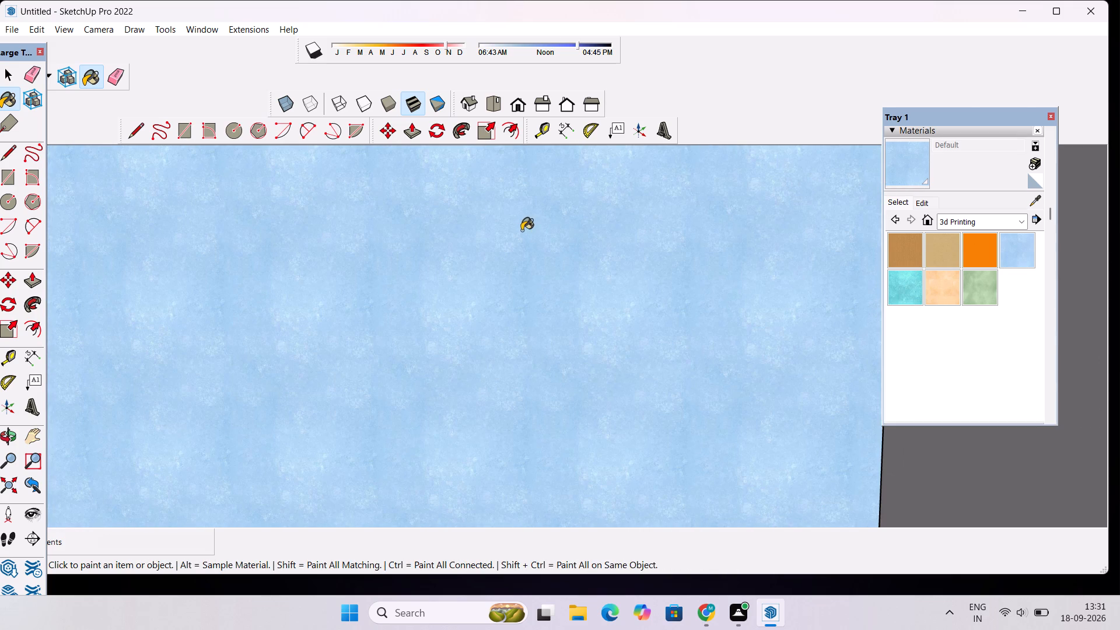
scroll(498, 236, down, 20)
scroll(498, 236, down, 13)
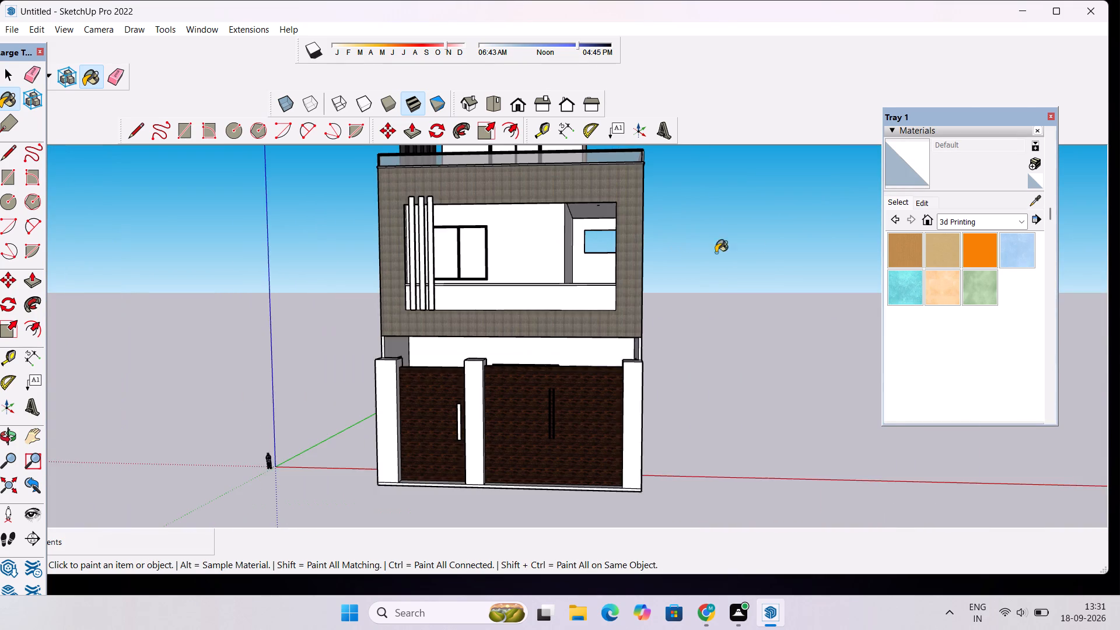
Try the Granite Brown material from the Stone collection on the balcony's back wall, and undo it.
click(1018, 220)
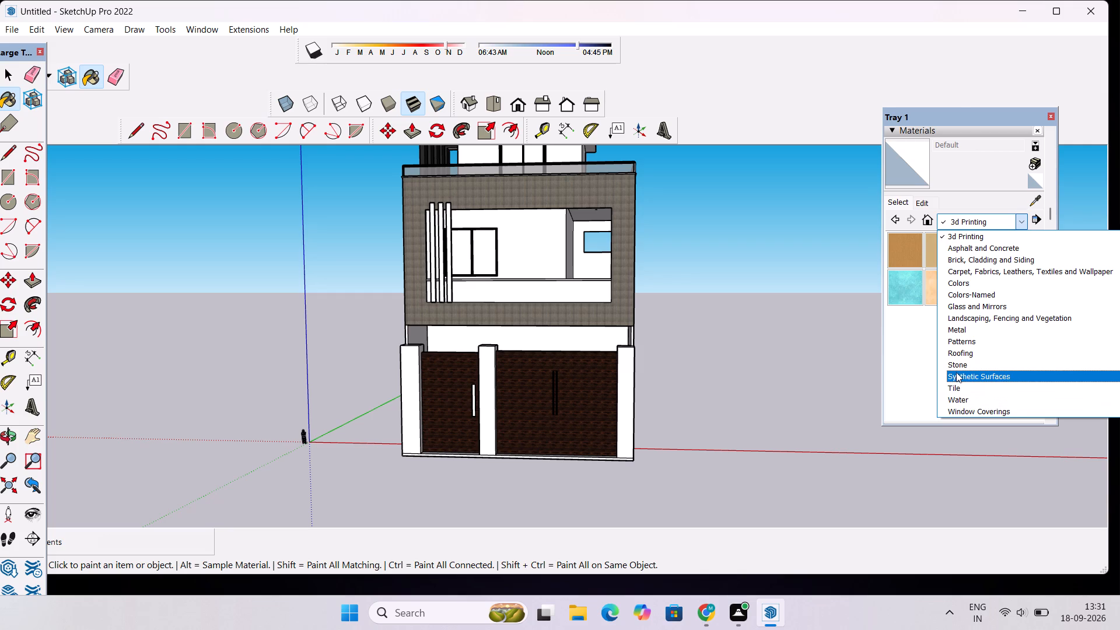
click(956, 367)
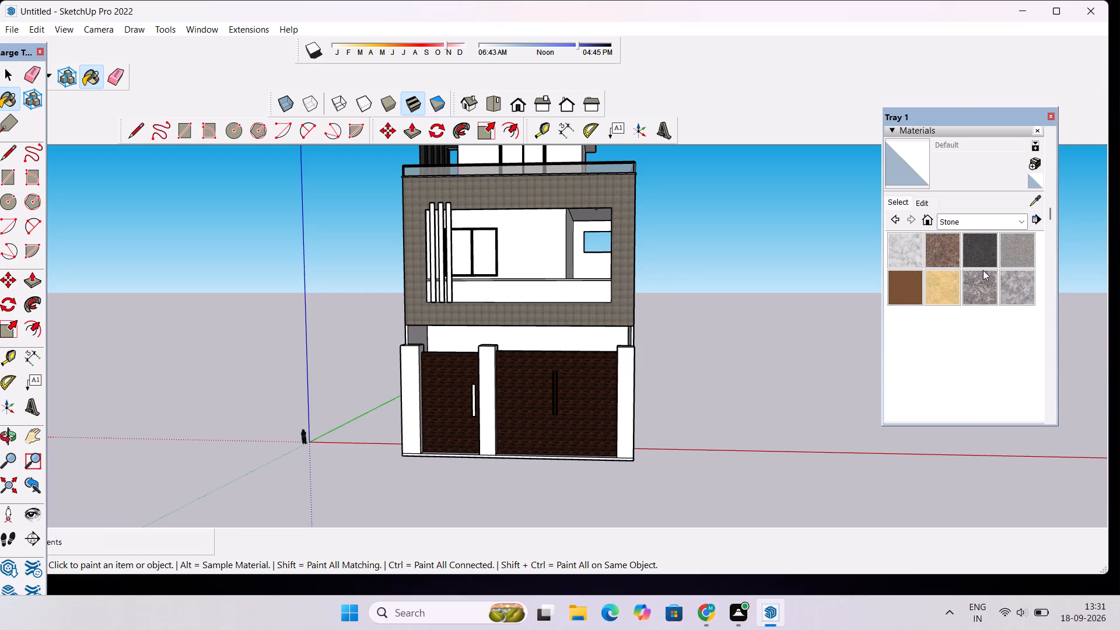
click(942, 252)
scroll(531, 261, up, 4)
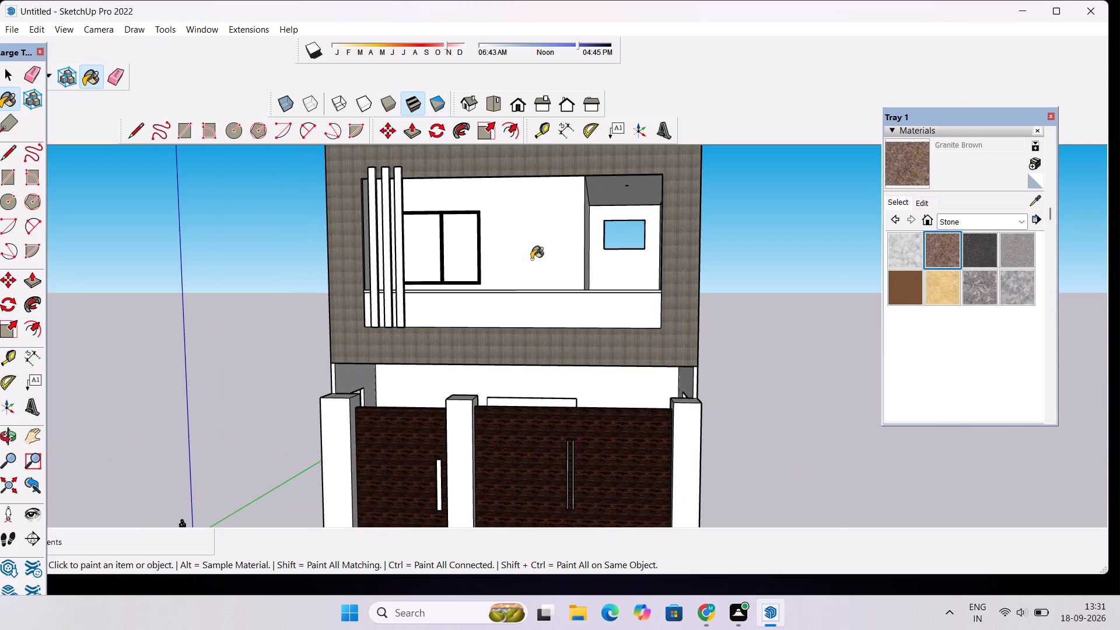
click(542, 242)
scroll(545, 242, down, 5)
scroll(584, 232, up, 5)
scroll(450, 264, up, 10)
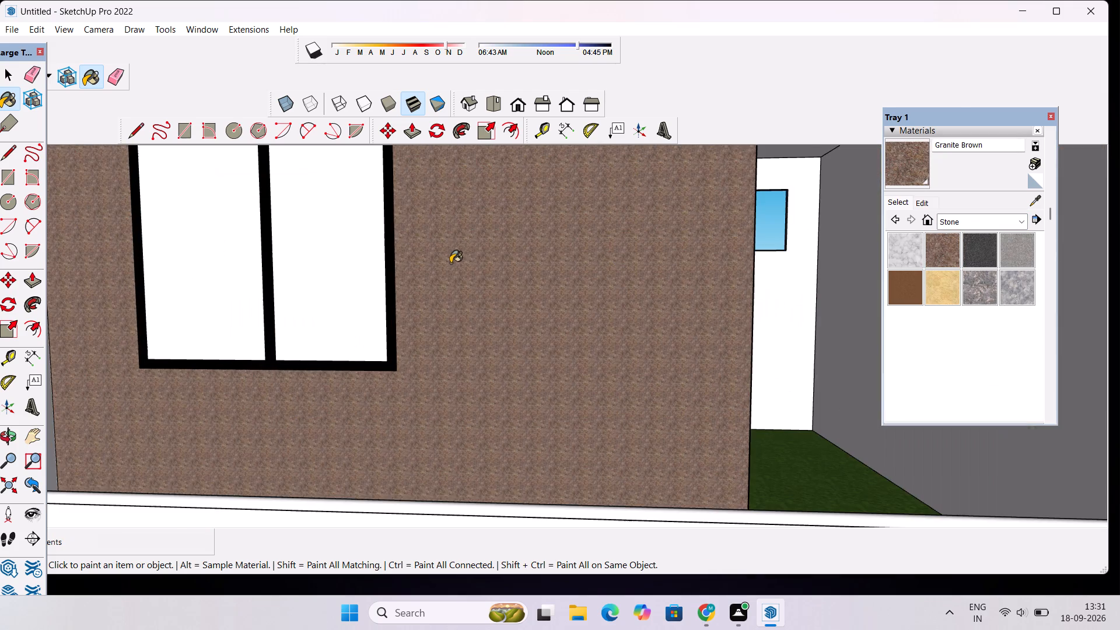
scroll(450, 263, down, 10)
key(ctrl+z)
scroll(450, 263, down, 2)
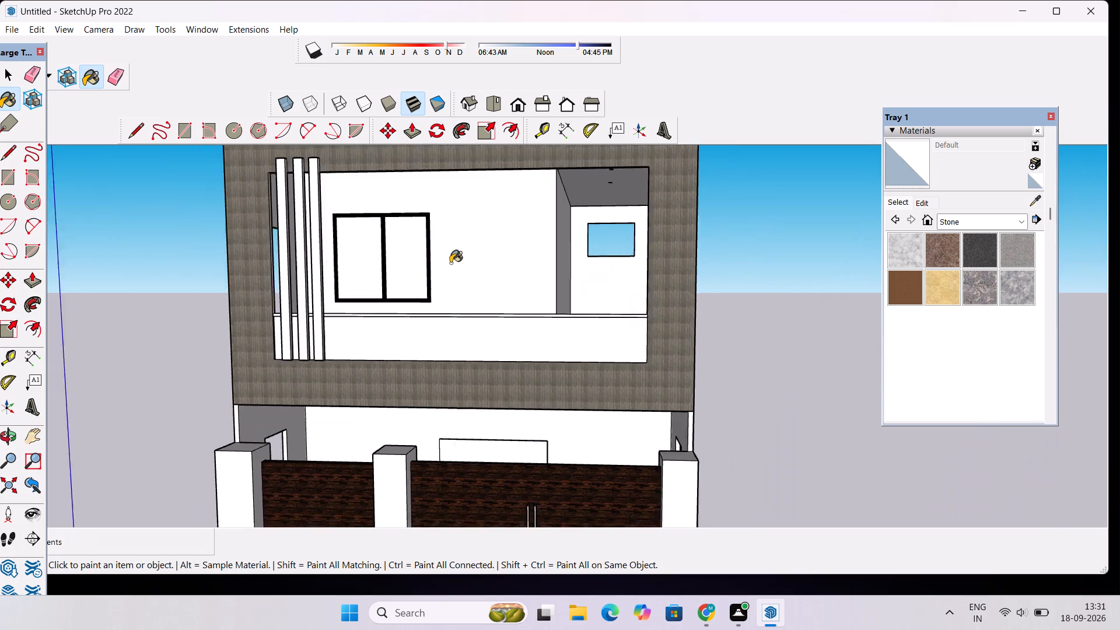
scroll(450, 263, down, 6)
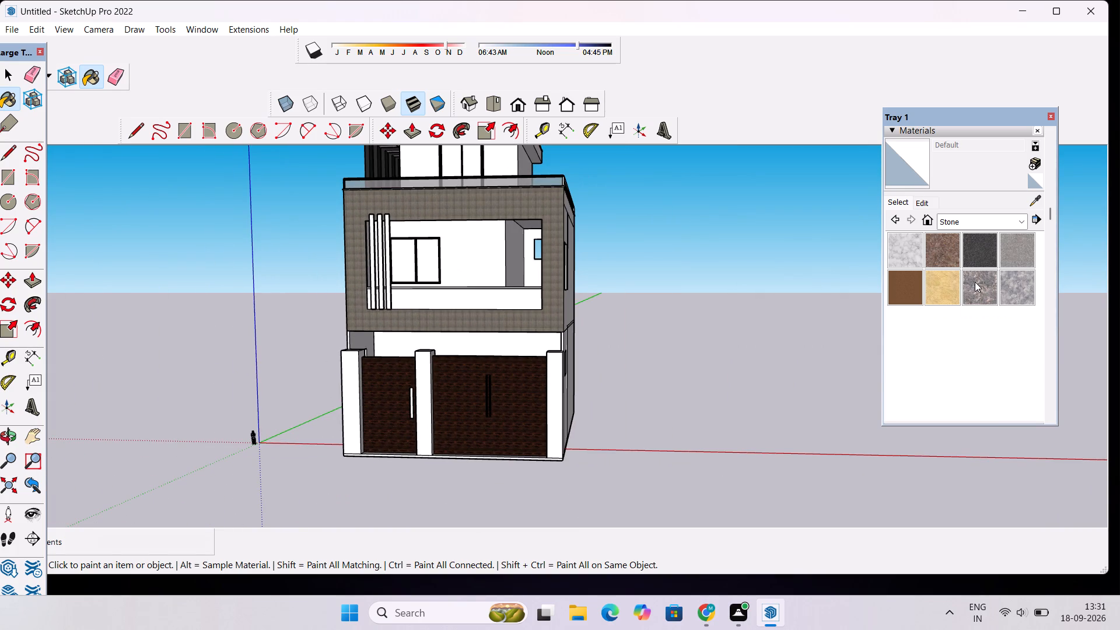
Paint the balcony's back wall and its adjoining side return with the Stone Marble material.
click(975, 282)
click(485, 260)
scroll(519, 243, up, 10)
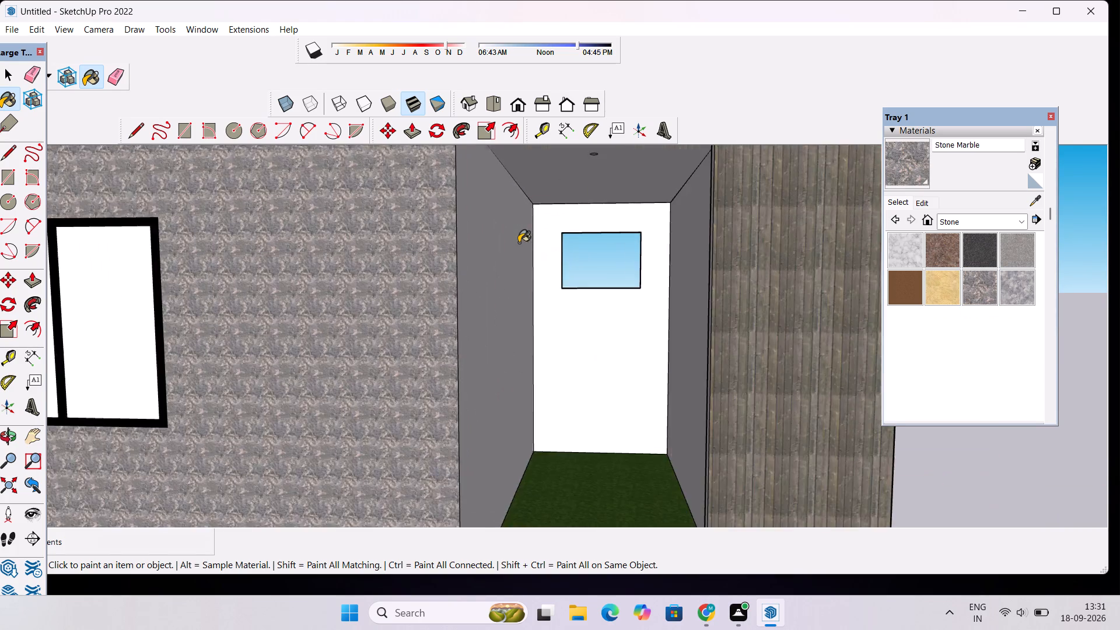
scroll(519, 243, up, 5)
click(444, 268)
scroll(508, 239, down, 15)
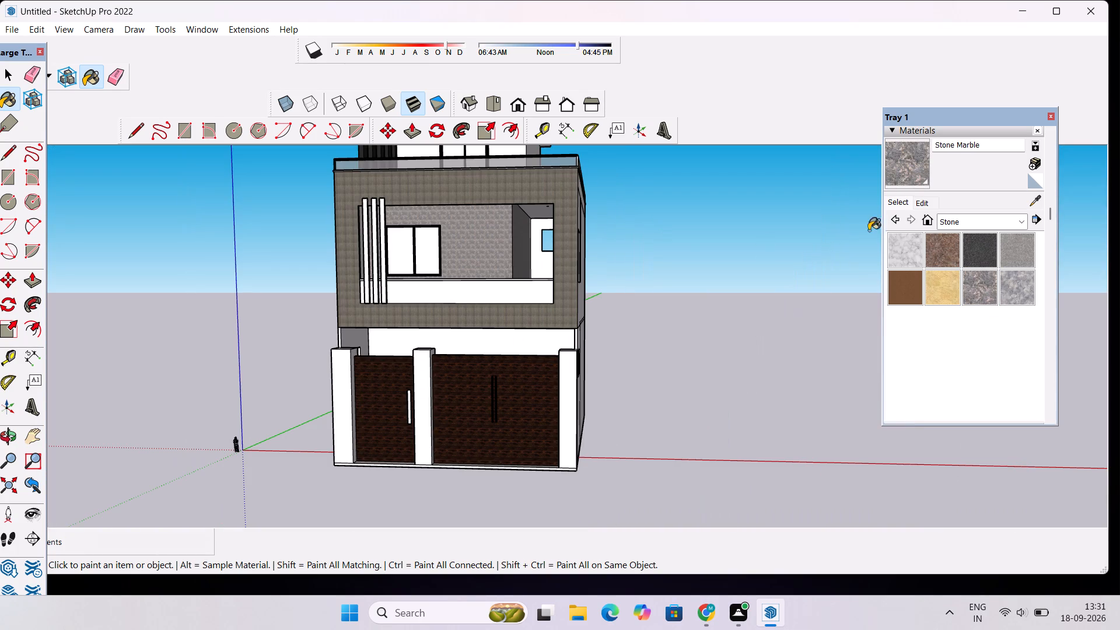
Examine the stone-finished balcony wall, parapet and grass floor from above and from the front.
key(o)
drag(559, 231, 591, 327)
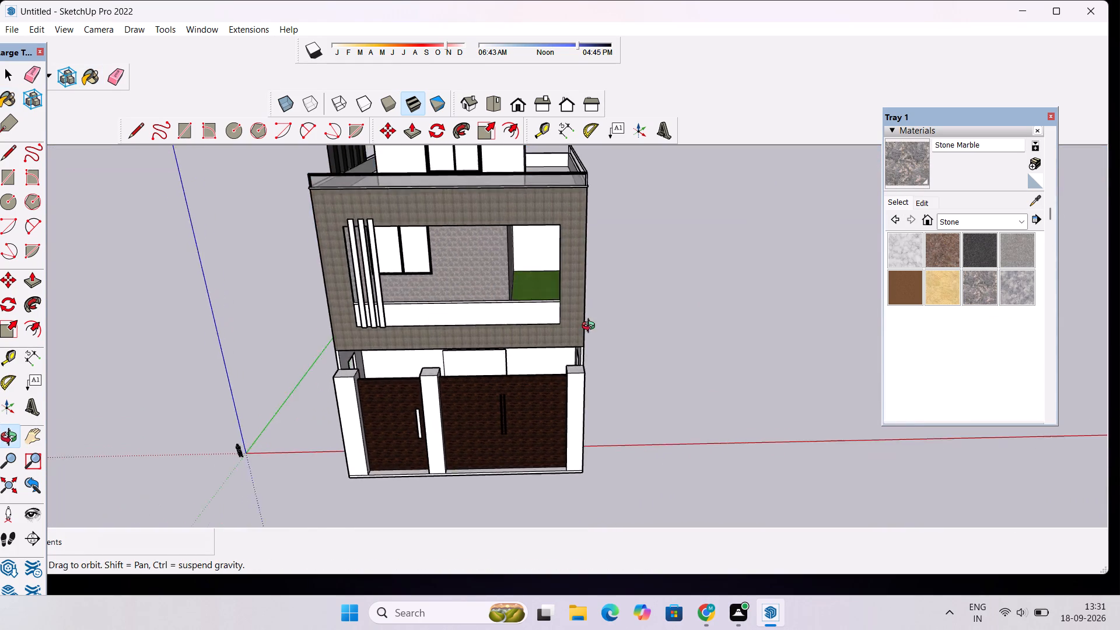
drag(591, 327, 554, 370)
scroll(449, 370, up, 8)
shift+drag(449, 363, 503, 397)
scroll(549, 293, up, 5)
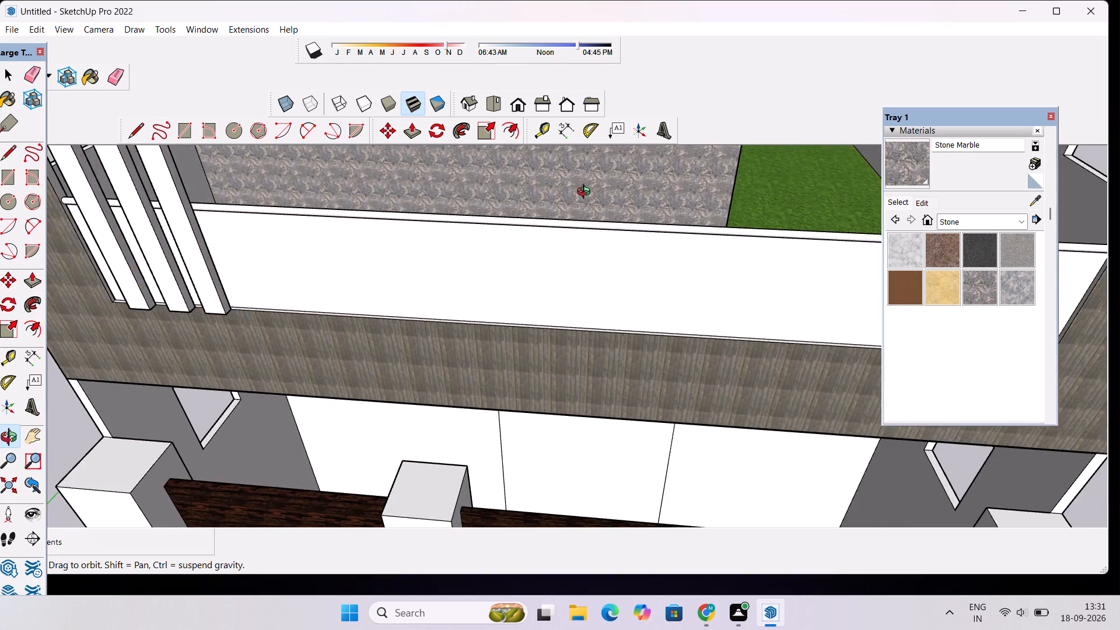
scroll(586, 193, up, 3)
scroll(574, 233, down, 5)
drag(548, 373, 588, 230)
scroll(588, 230, down, 7)
shift+drag(626, 229, 610, 265)
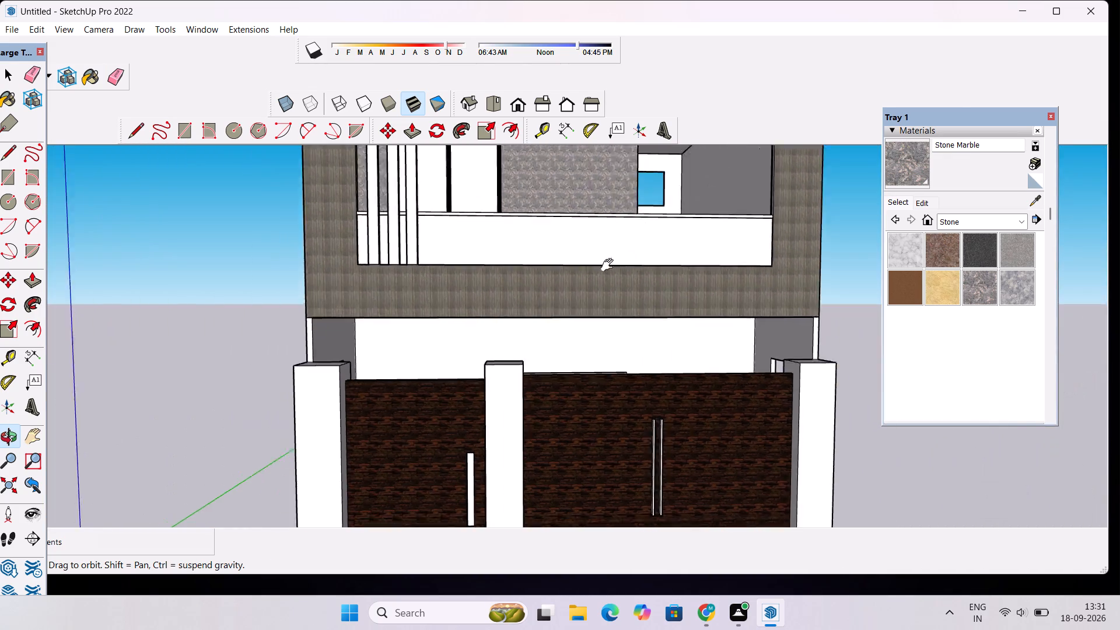
shift+drag(610, 265, 528, 356)
scroll(528, 347, down, 6)
drag(538, 338, 521, 377)
scroll(521, 356, up, 4)
shift+drag(530, 343, 517, 352)
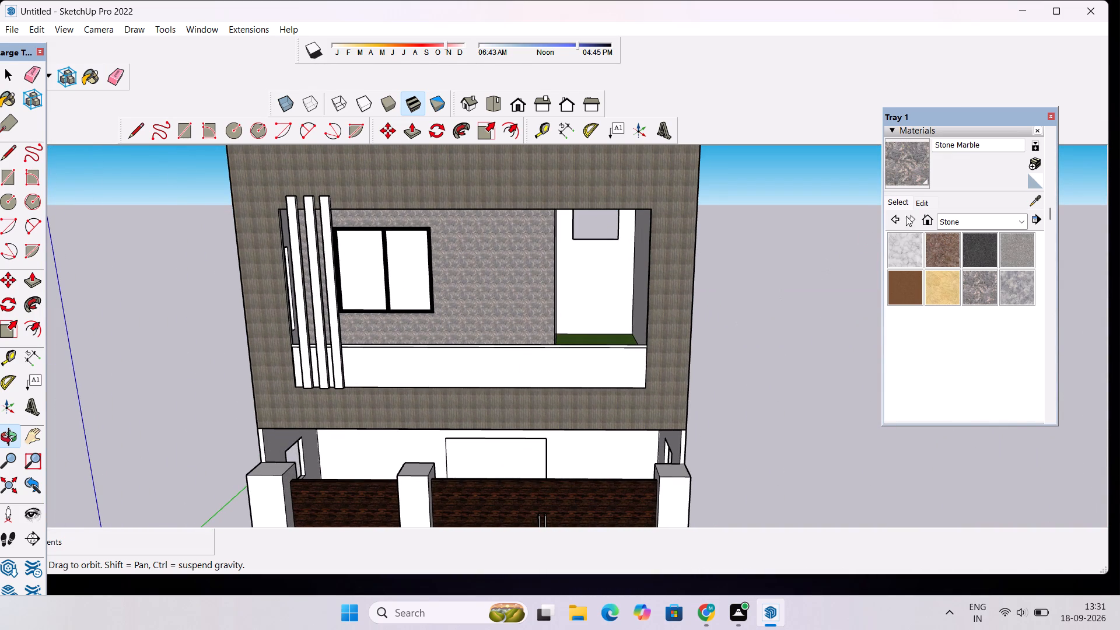
Set the texture height of the Stone Marble material to 10', keeping its proportions linked.
click(927, 206)
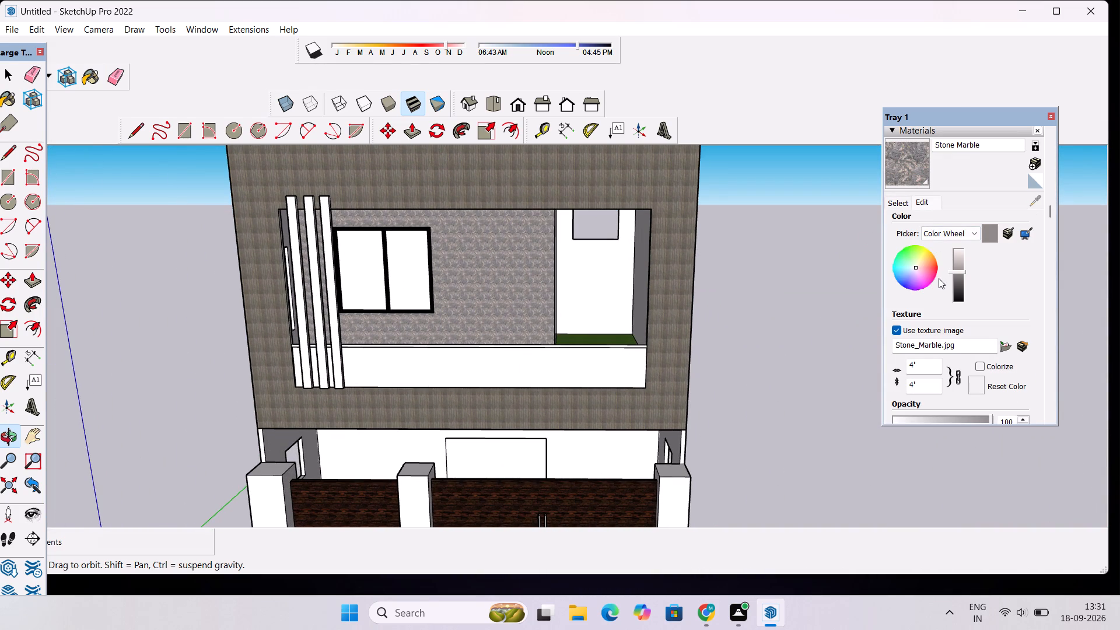
click(919, 382)
key(BackSpace)
key(BackSpace)
key(BackSpace)
key(BackSpace)
key(BackSpace)
key(BackSpace)
text(10)
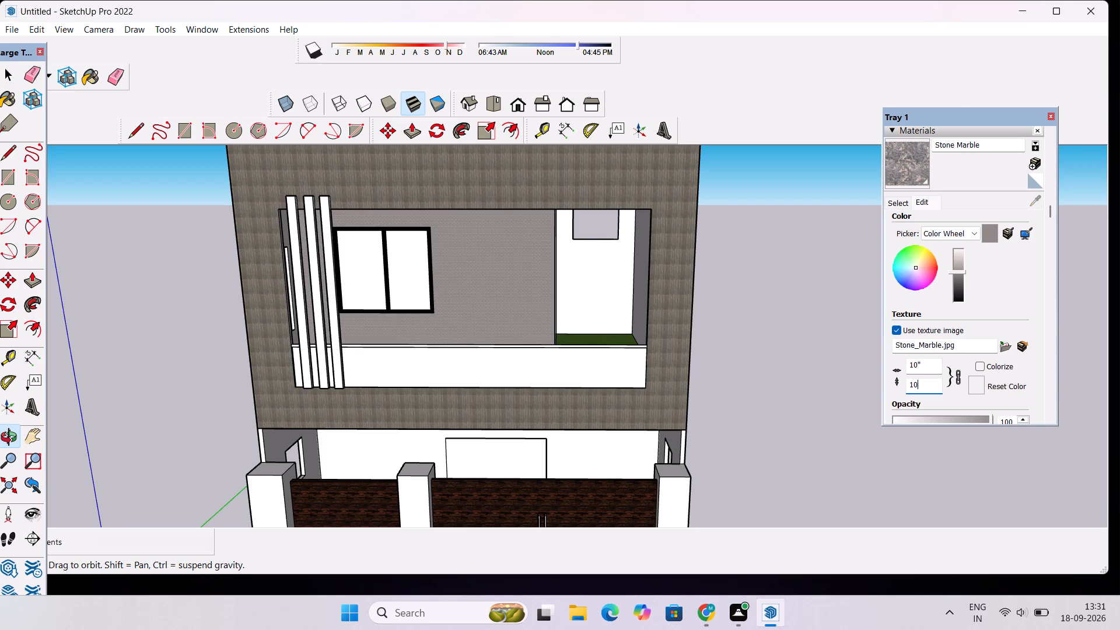
key(apostrophe)
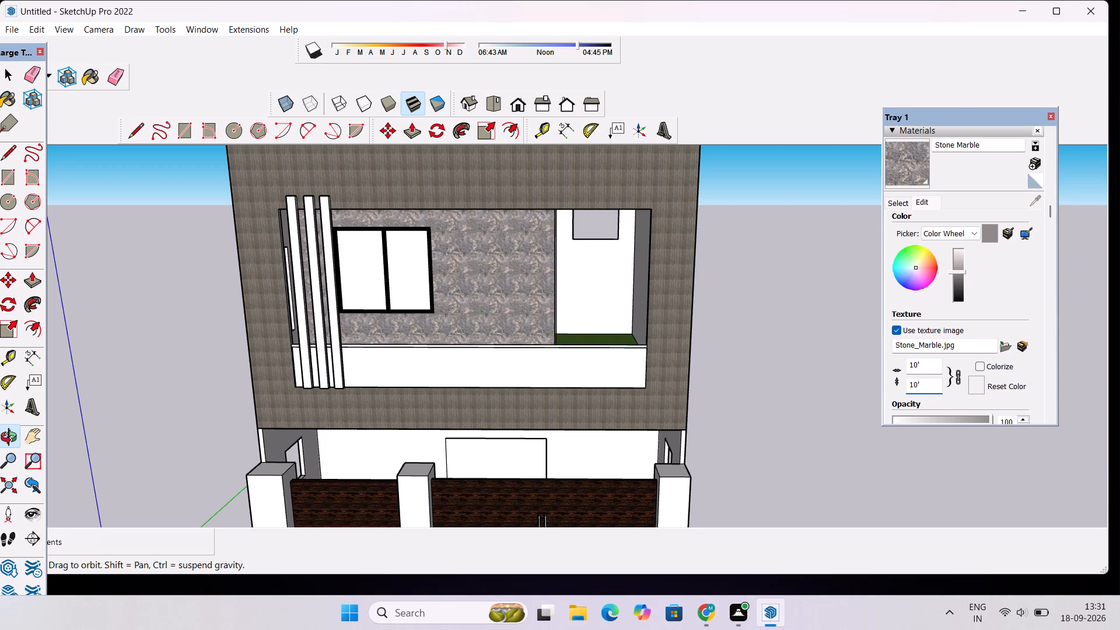
key(Return)
Paint the ground-floor front wall behind the gates with the Stone Marble material.
scroll(483, 278, down, 6)
drag(495, 351, 498, 300)
scroll(498, 293, up, 4)
drag(498, 295, 502, 356)
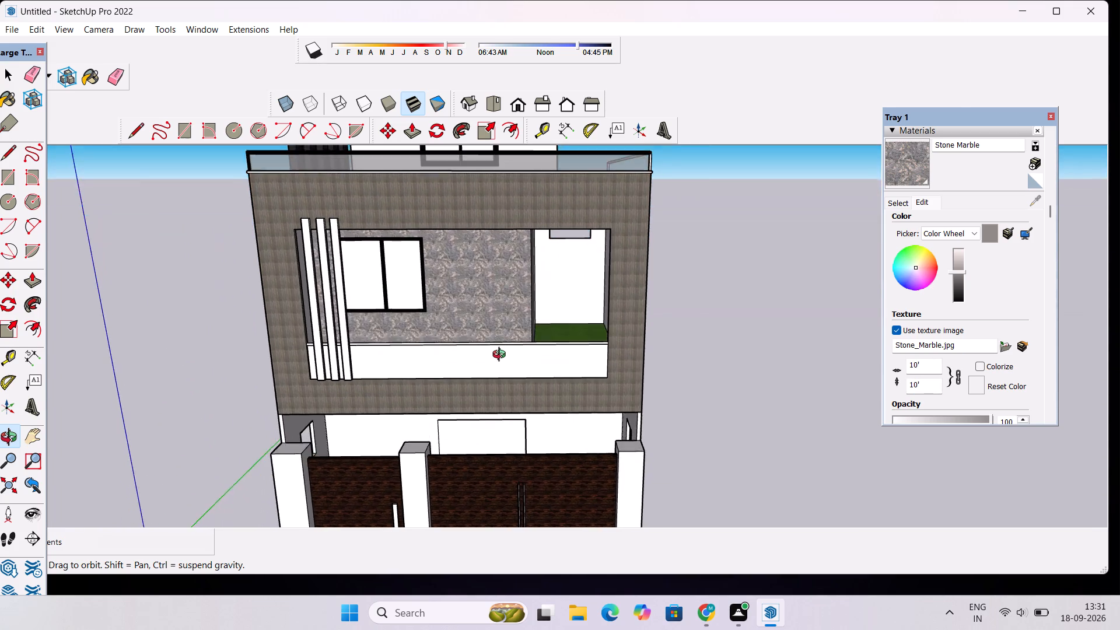
scroll(502, 356, up, 4)
drag(503, 368, 510, 342)
drag(510, 342, 510, 302)
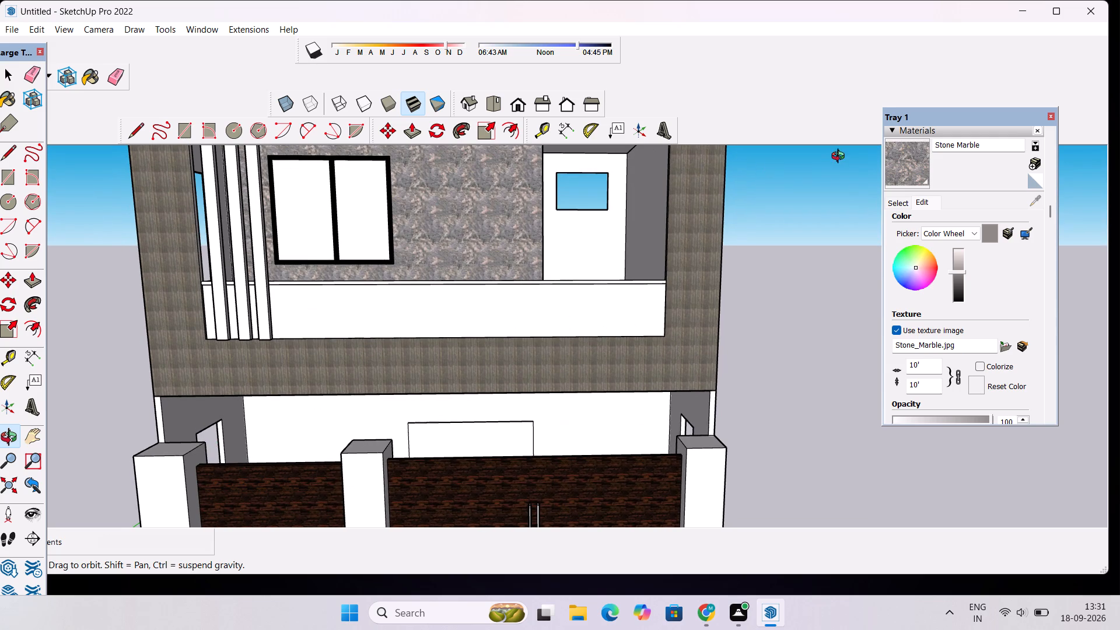
click(900, 174)
scroll(601, 402, up, 3)
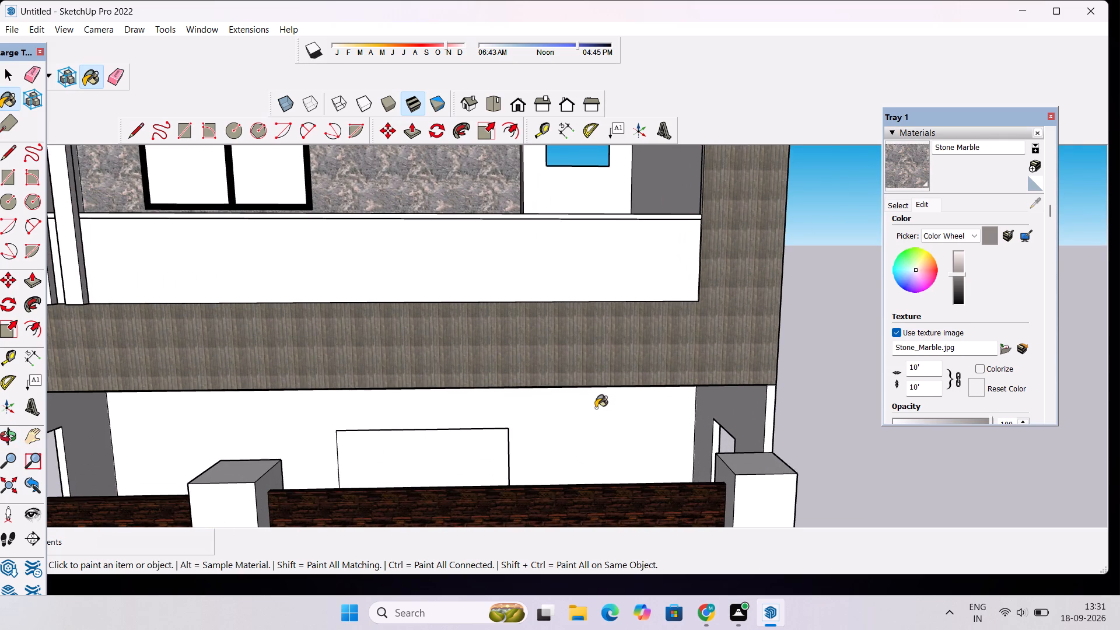
click(596, 408)
Examine the stone finish on the balcony and ground-floor walls, including the balcony recess and window surround.
scroll(543, 332, down, 10)
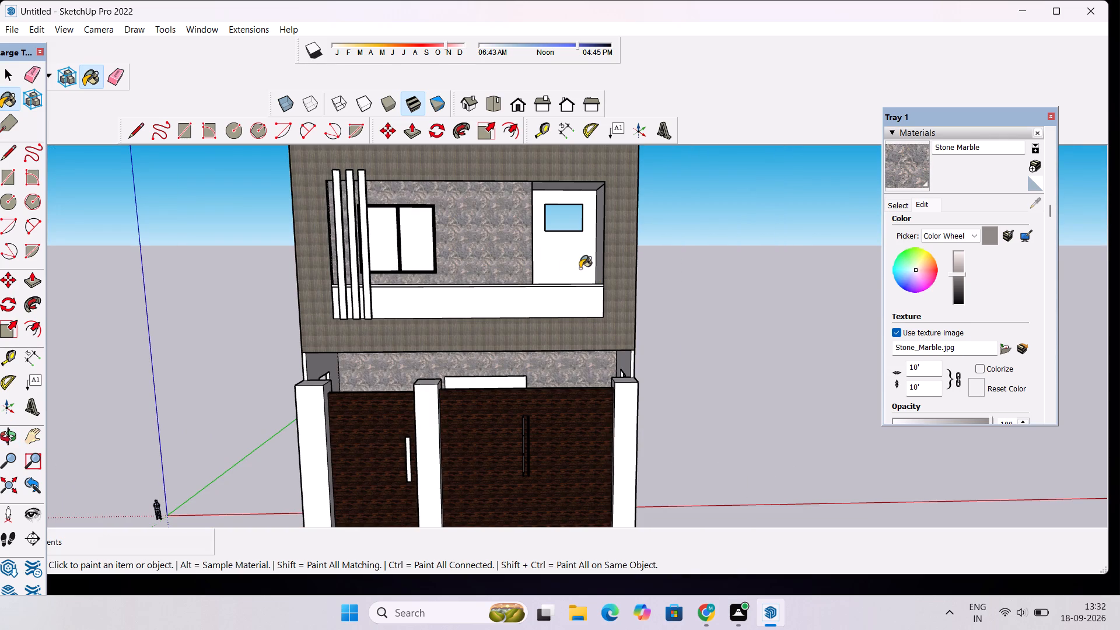
scroll(540, 238, up, 15)
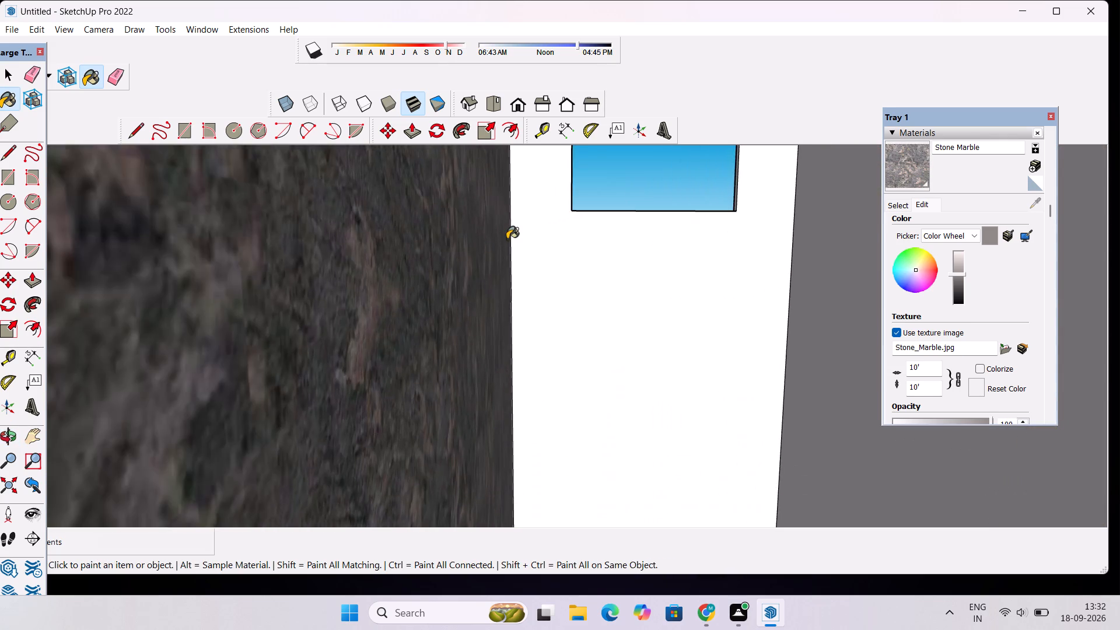
scroll(507, 239, down, 12)
scroll(507, 239, up, 1)
scroll(506, 238, down, 9)
scroll(402, 275, up, 5)
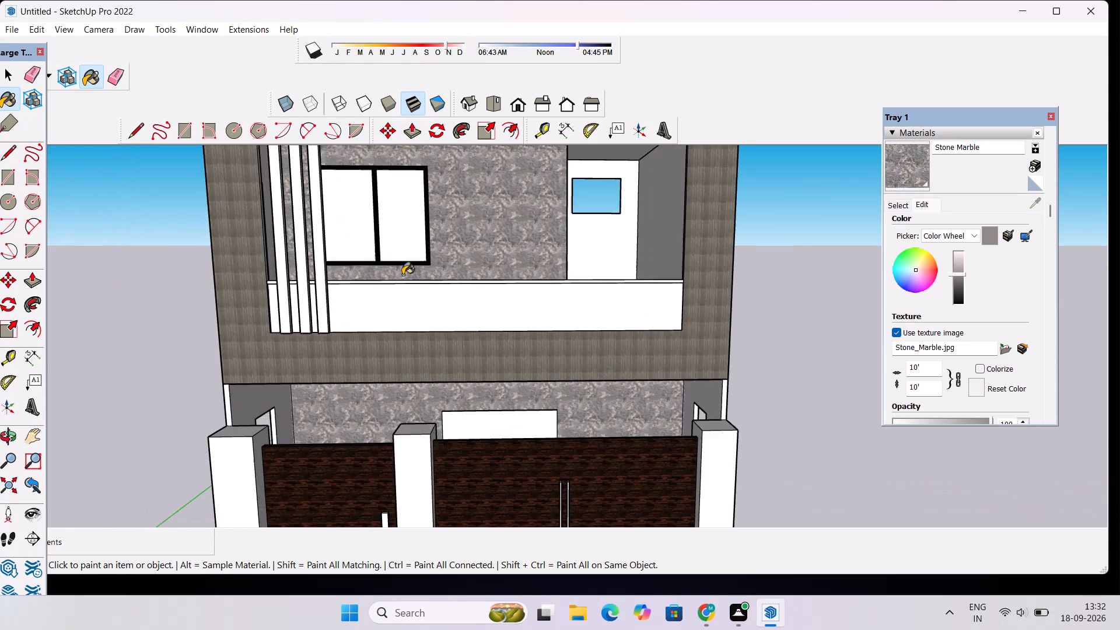
scroll(402, 275, down, 3)
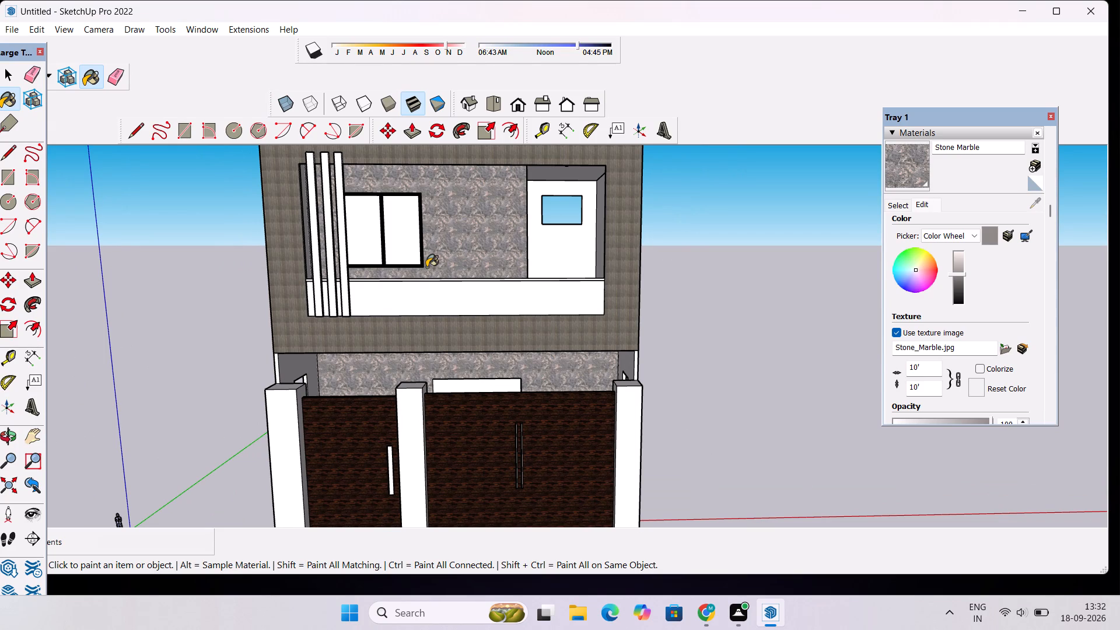
Examine the stone-finished front walls up close and the whole house from above.
scroll(426, 267, down, 4)
scroll(424, 274, up, 4)
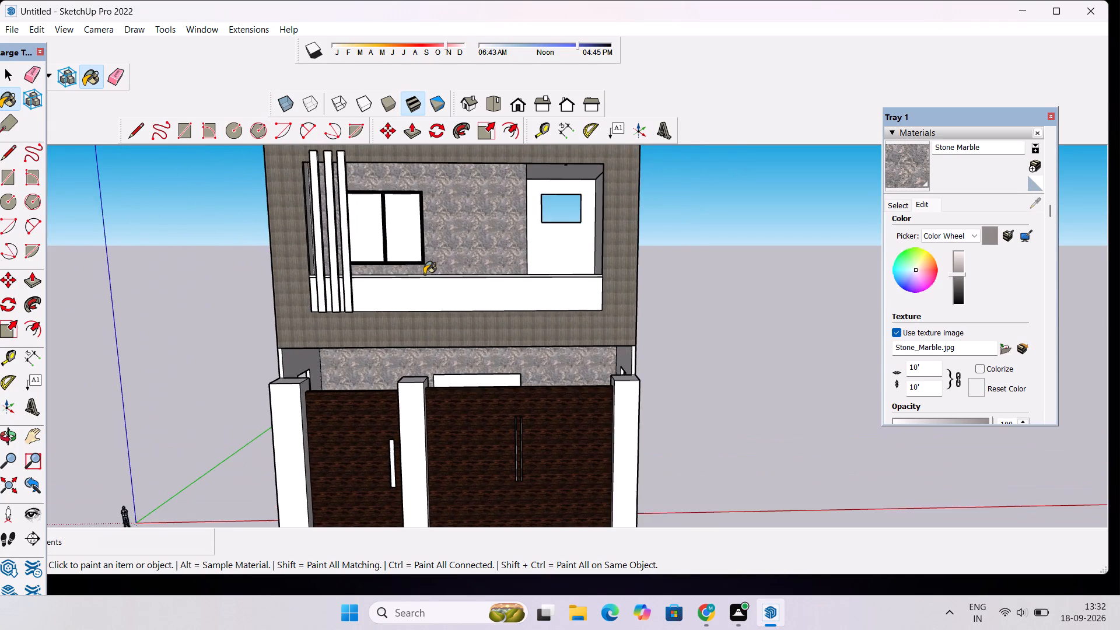
scroll(424, 274, up, 2)
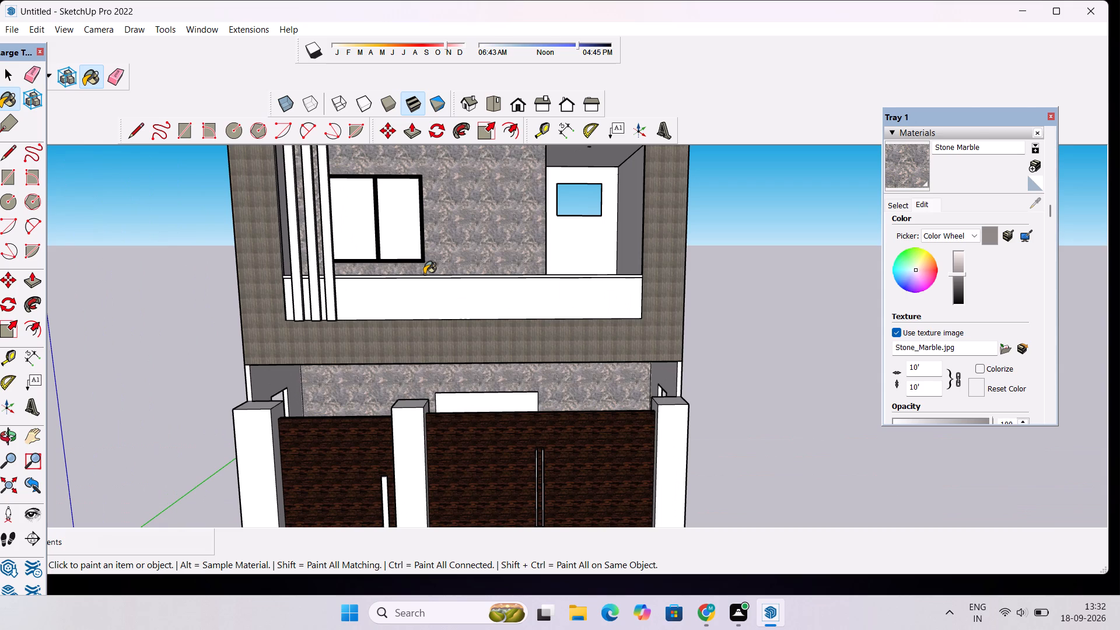
key(space)
text(o)
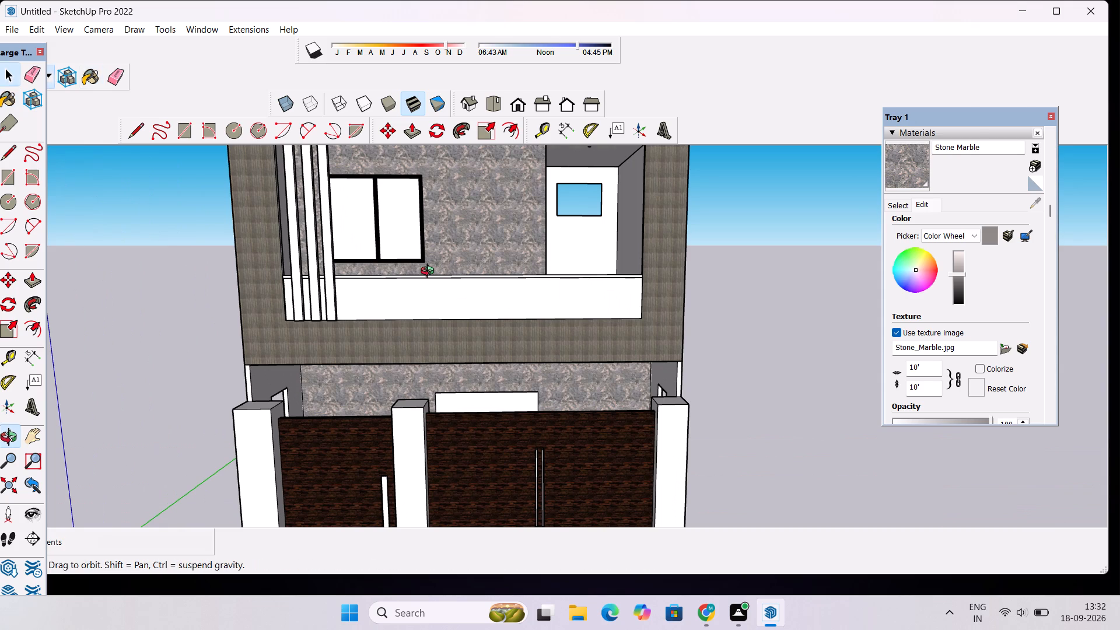
scroll(430, 272, down, 5)
shift+drag(430, 273, 492, 360)
scroll(490, 349, down, 6)
drag(548, 258, 518, 353)
scroll(503, 256, up, 2)
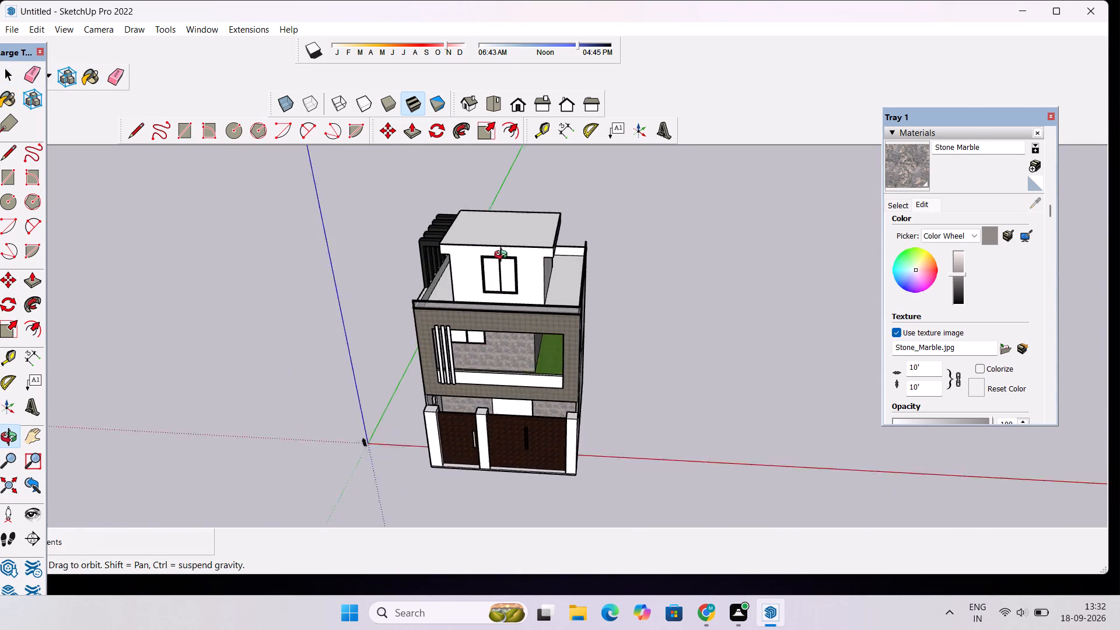
Examine the rooftop room, charcoal pergola, window frame and glass railing from the side and front.
scroll(503, 256, up, 8)
drag(313, 279, 764, 186)
drag(767, 218, 626, 281)
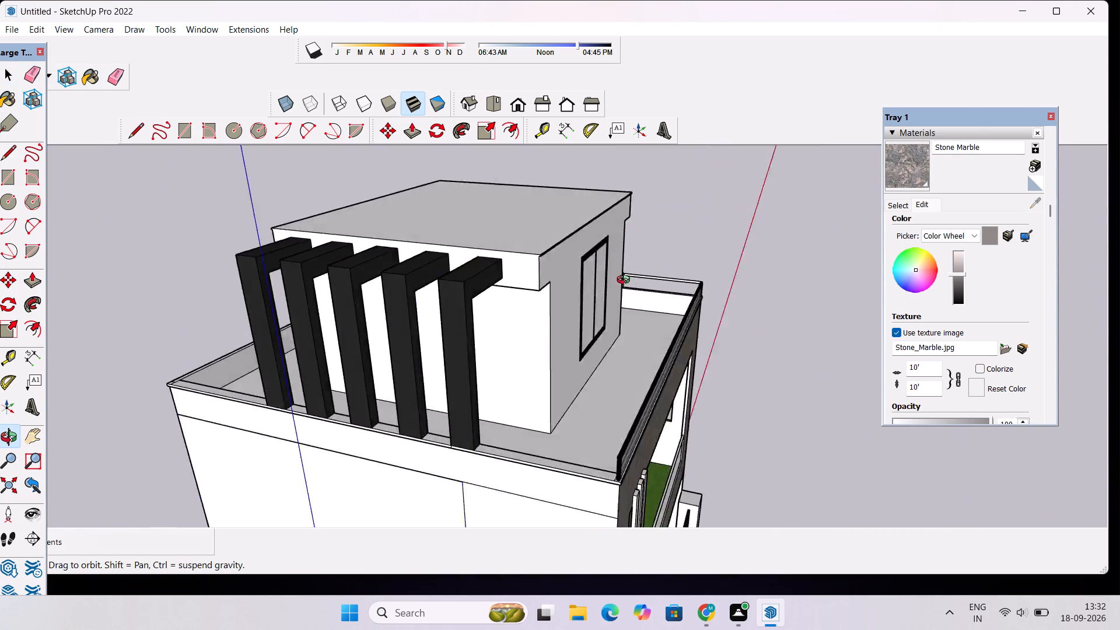
drag(626, 281, 473, 297)
scroll(467, 211, up, 9)
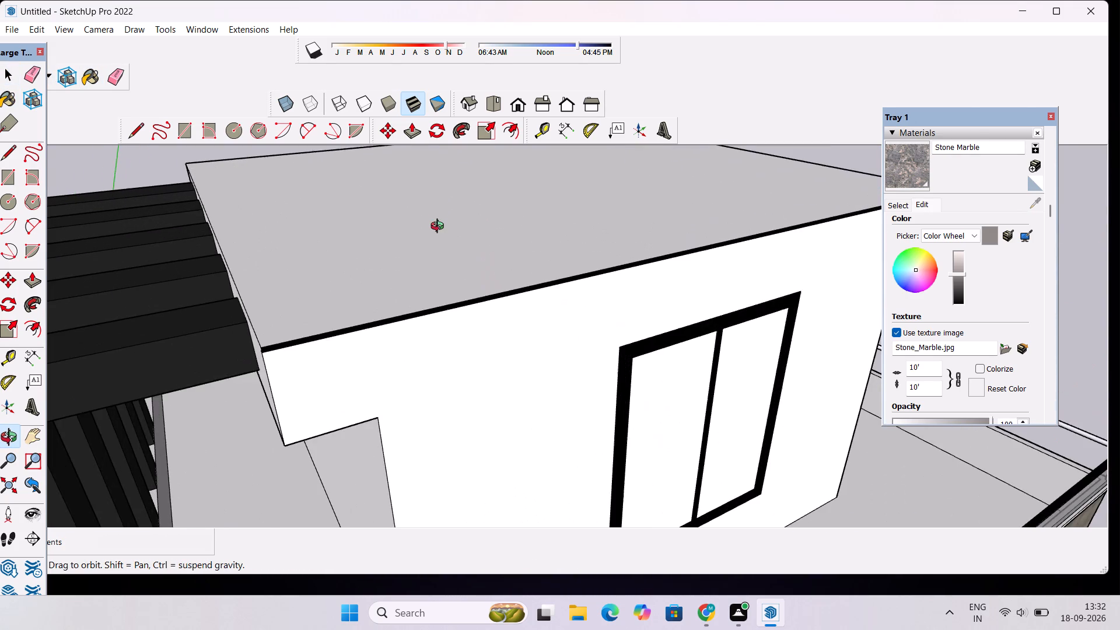
drag(191, 278, 331, 248)
scroll(331, 248, down, 6)
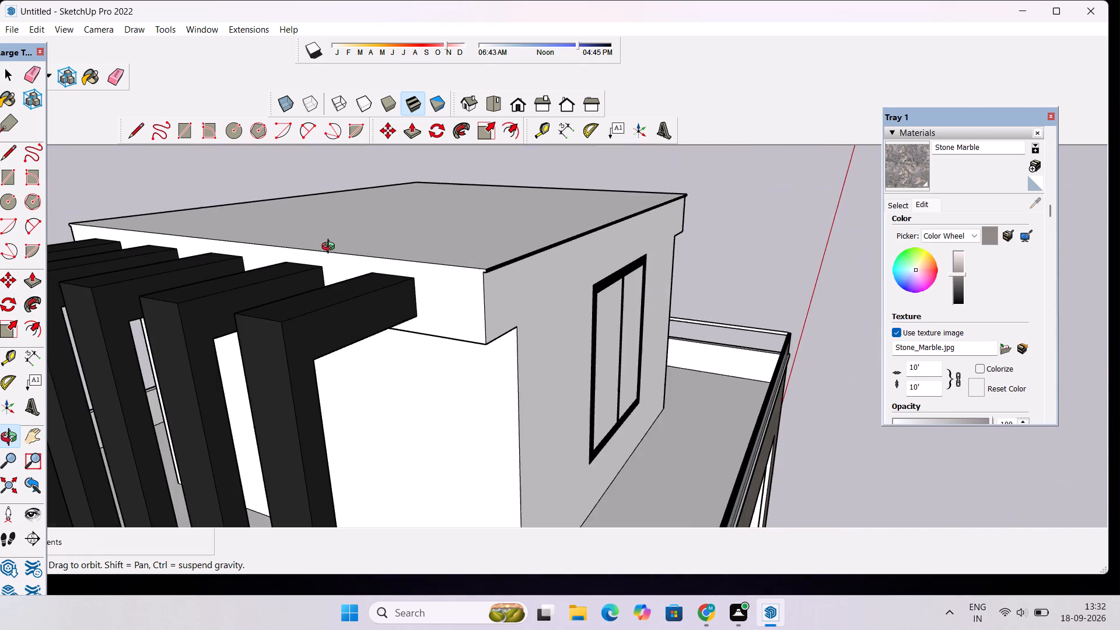
scroll(331, 248, down, 1)
drag(453, 323, 302, 285)
scroll(325, 288, down, 4)
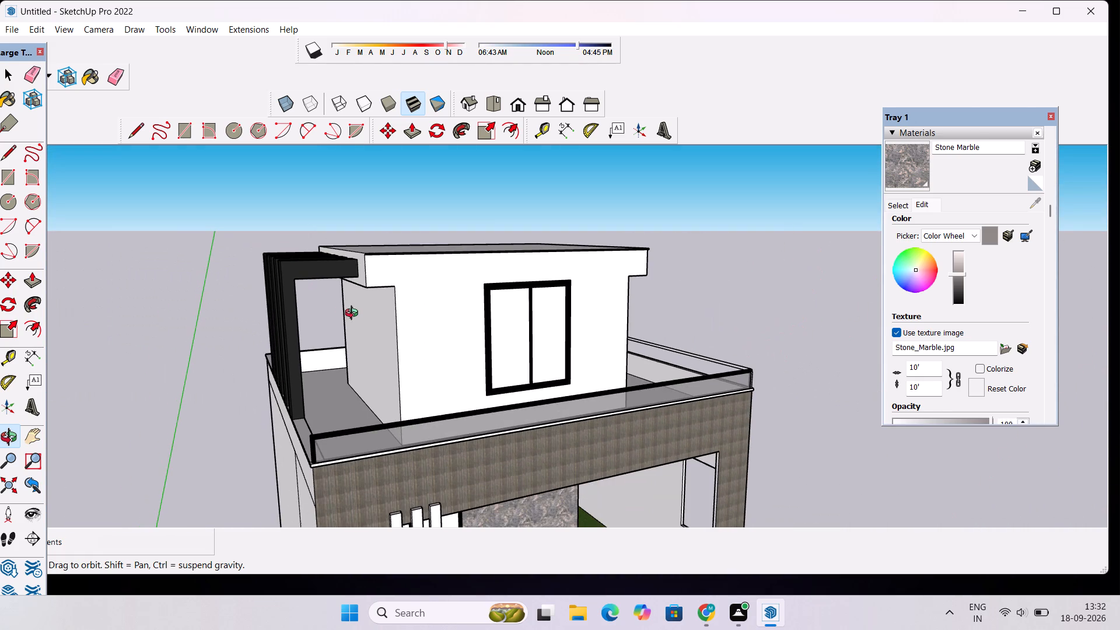
drag(385, 333, 208, 268)
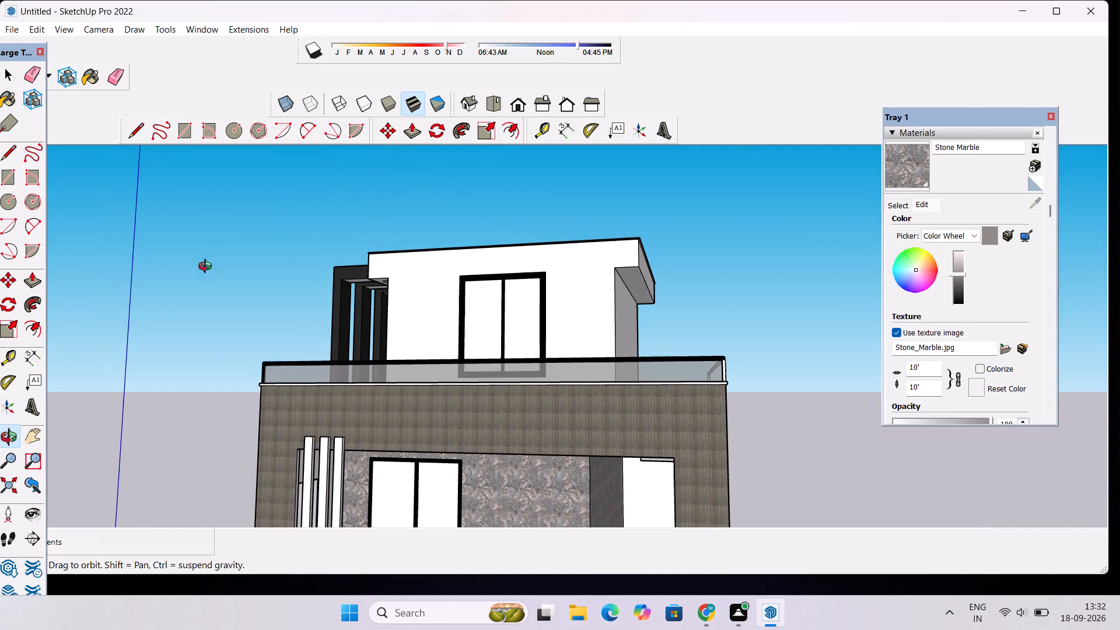
Examine the complete front elevation from above and below, checking the terrace, balcony and ground-floor finishes.
drag(487, 256, 496, 313)
scroll(497, 299, down, 6)
drag(469, 316, 495, 373)
scroll(474, 346, up, 4)
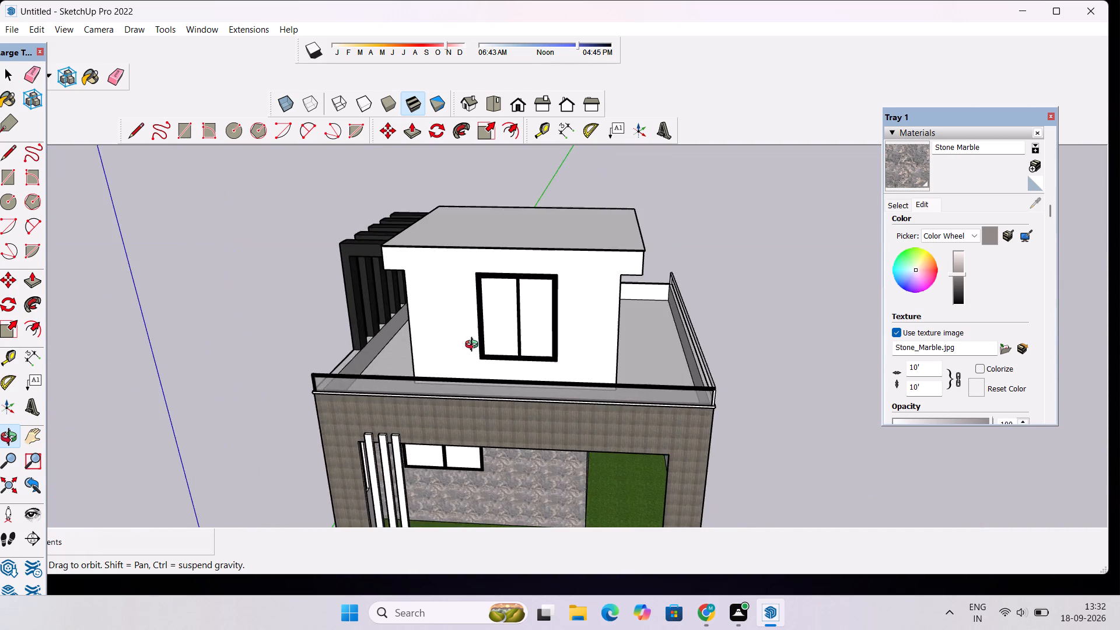
scroll(474, 346, down, 11)
drag(470, 418, 495, 261)
scroll(504, 337, up, 4)
drag(494, 384, 494, 400)
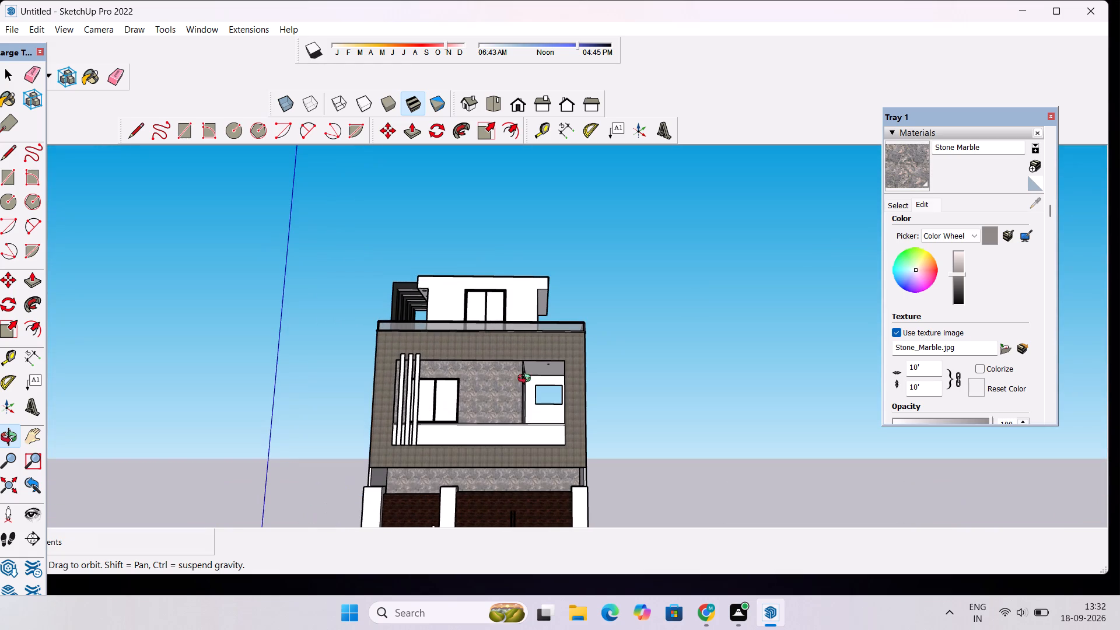
scroll(694, 275, down, 3)
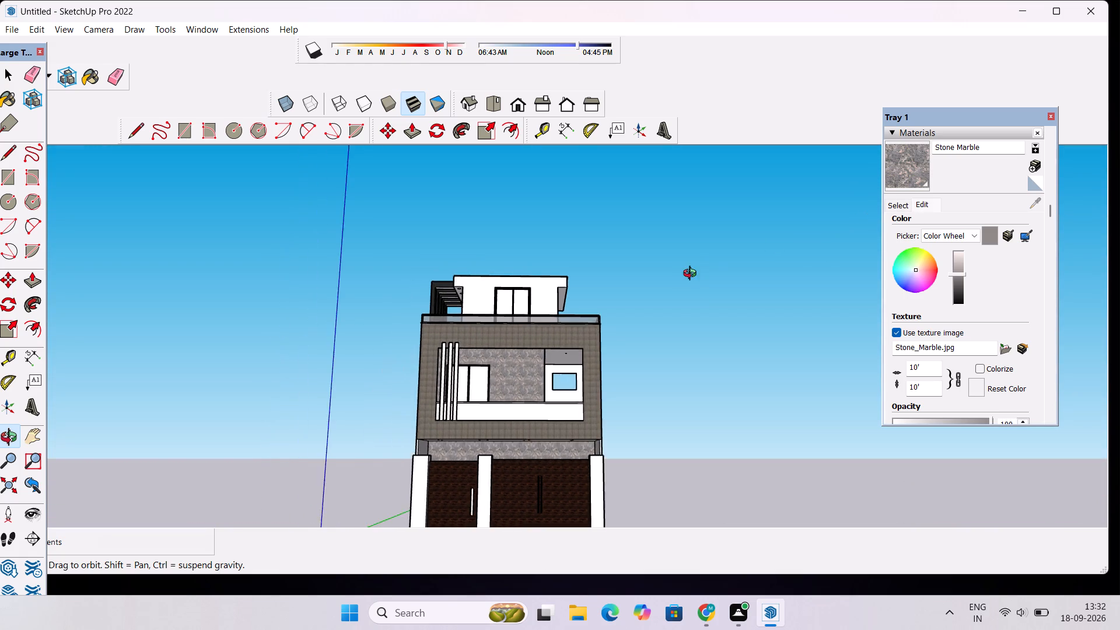
scroll(692, 275, down, 1)
Paint the ground-floor floor behind the gates with the Granite Dark Gray stone material.
drag(643, 307, 603, 494)
scroll(549, 431, up, 5)
drag(548, 425, 570, 506)
scroll(559, 468, up, 6)
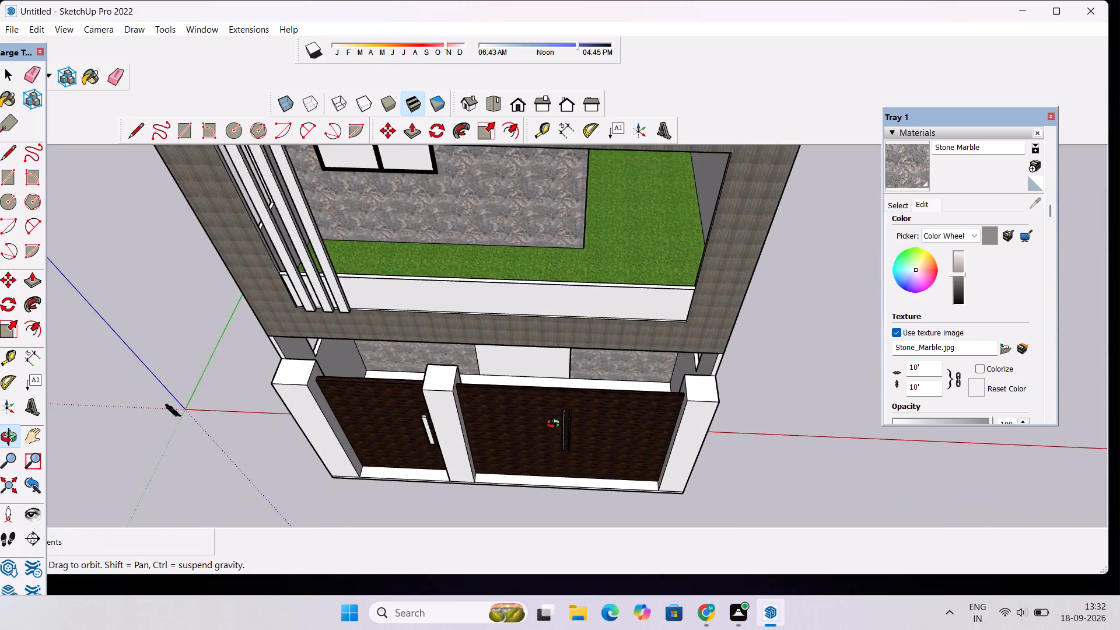
scroll(556, 425, up, 3)
drag(554, 391, 555, 416)
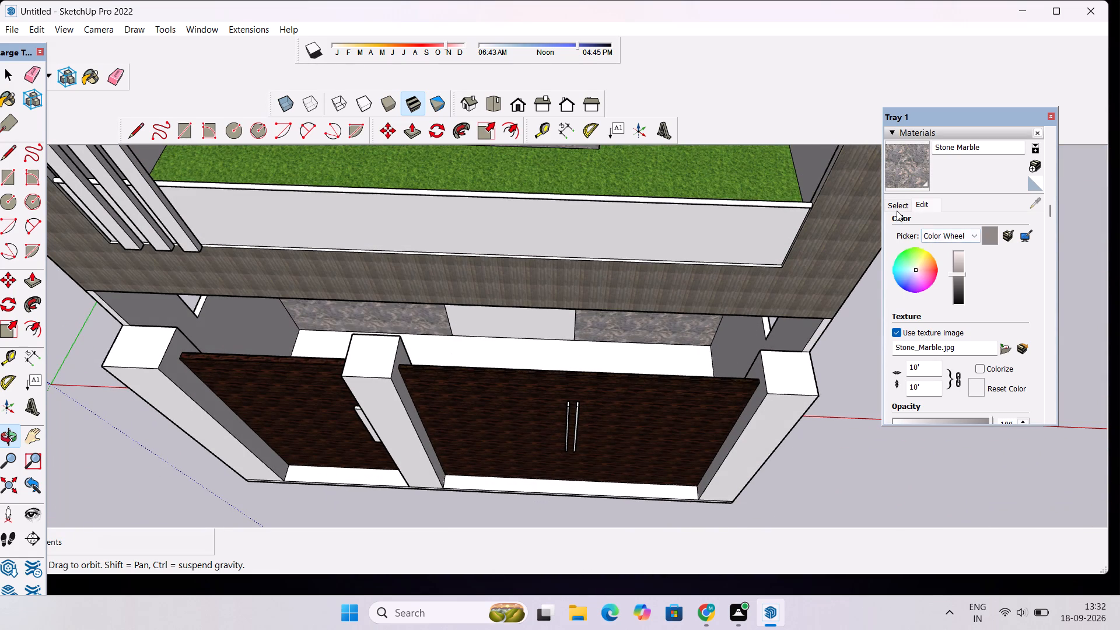
click(897, 211)
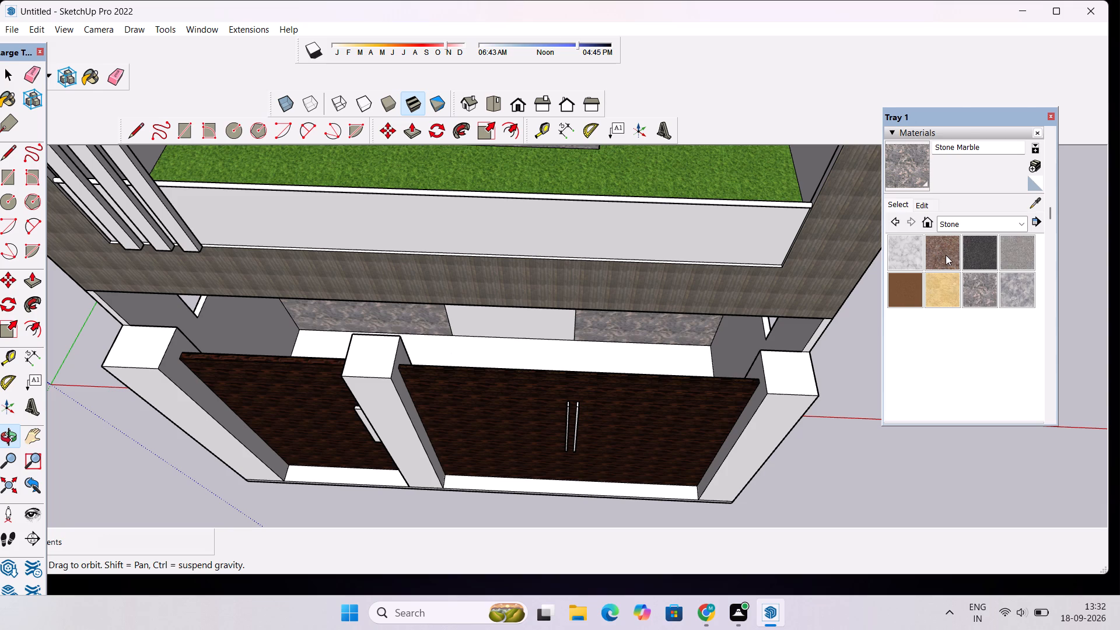
click(971, 253)
scroll(646, 338, up, 4)
click(610, 383)
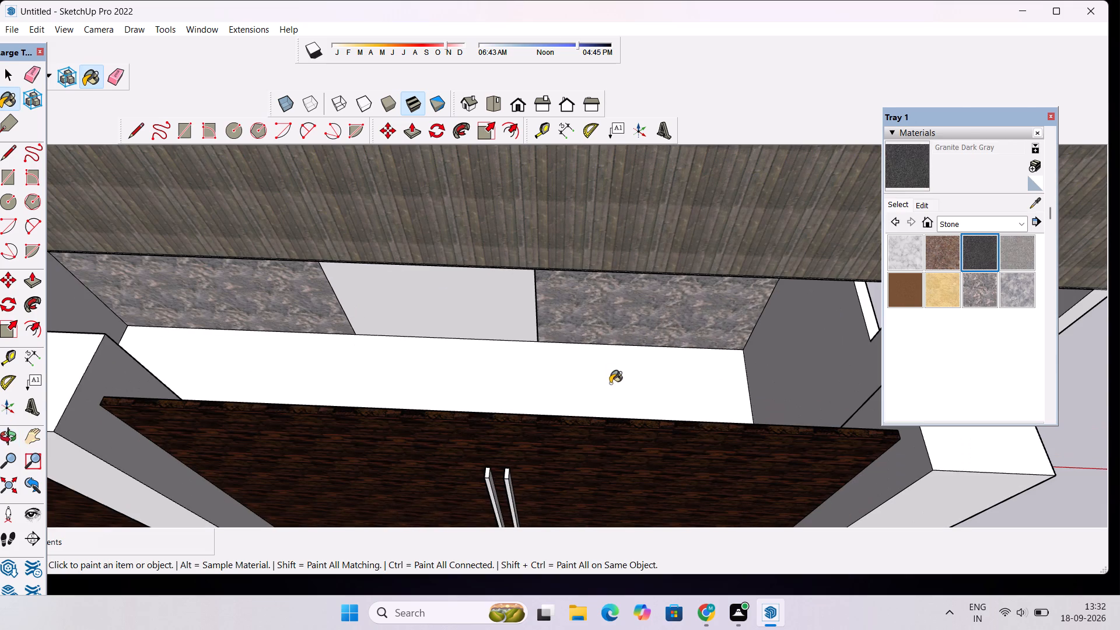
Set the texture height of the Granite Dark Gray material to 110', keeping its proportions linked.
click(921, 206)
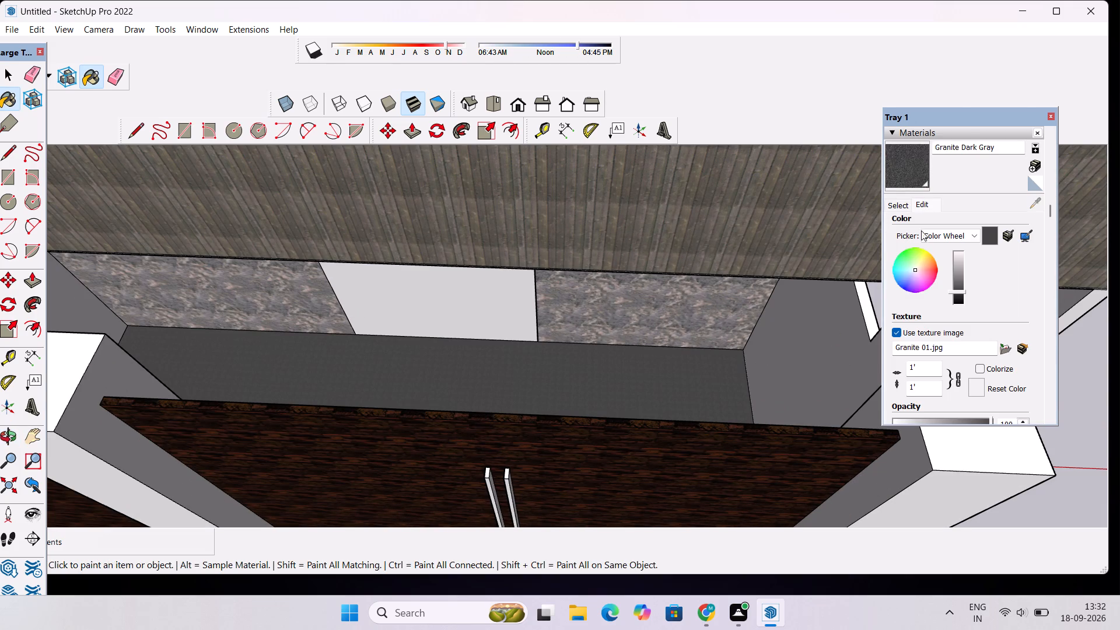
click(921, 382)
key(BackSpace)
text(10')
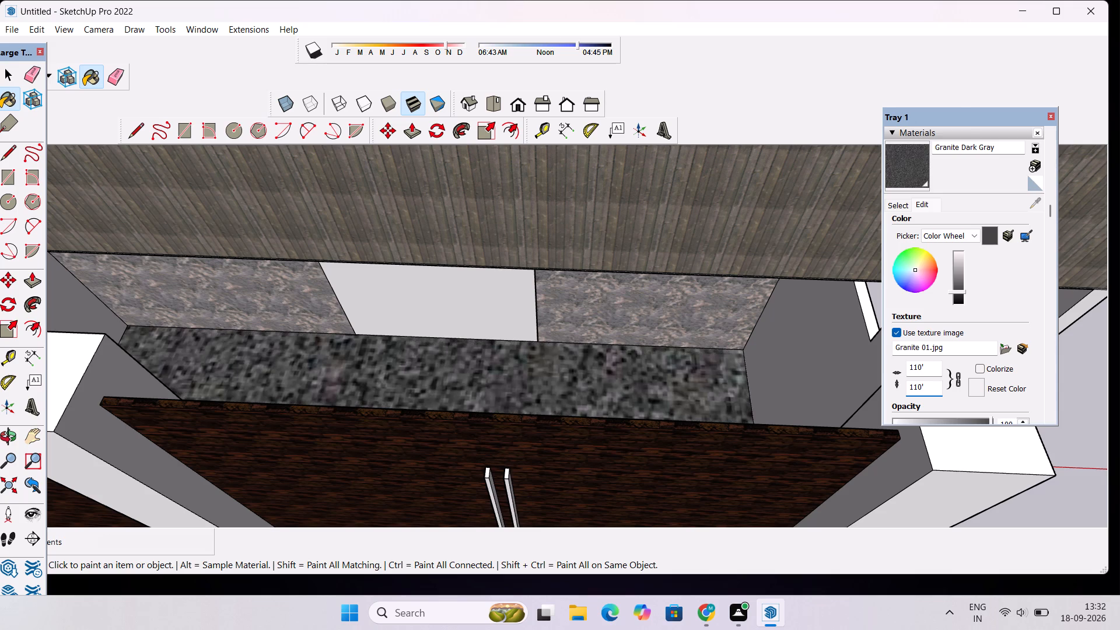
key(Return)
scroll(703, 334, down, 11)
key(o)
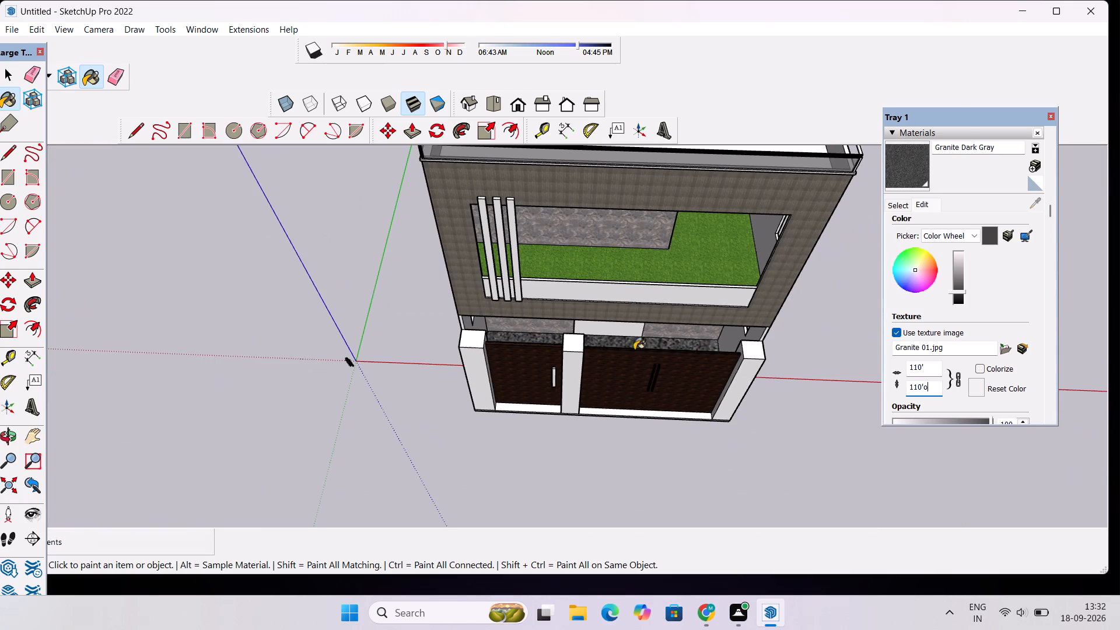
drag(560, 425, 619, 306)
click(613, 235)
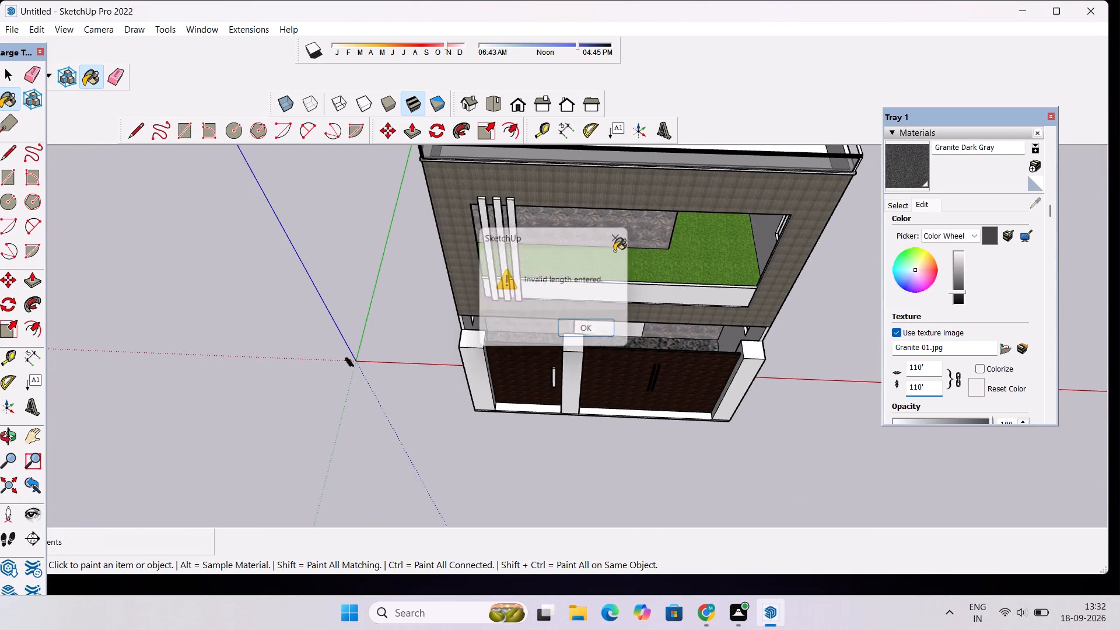
Set the texture height of the Granite Dark Gray material to 10', keeping its proportions linked.
key(o)
drag(560, 412, 682, 331)
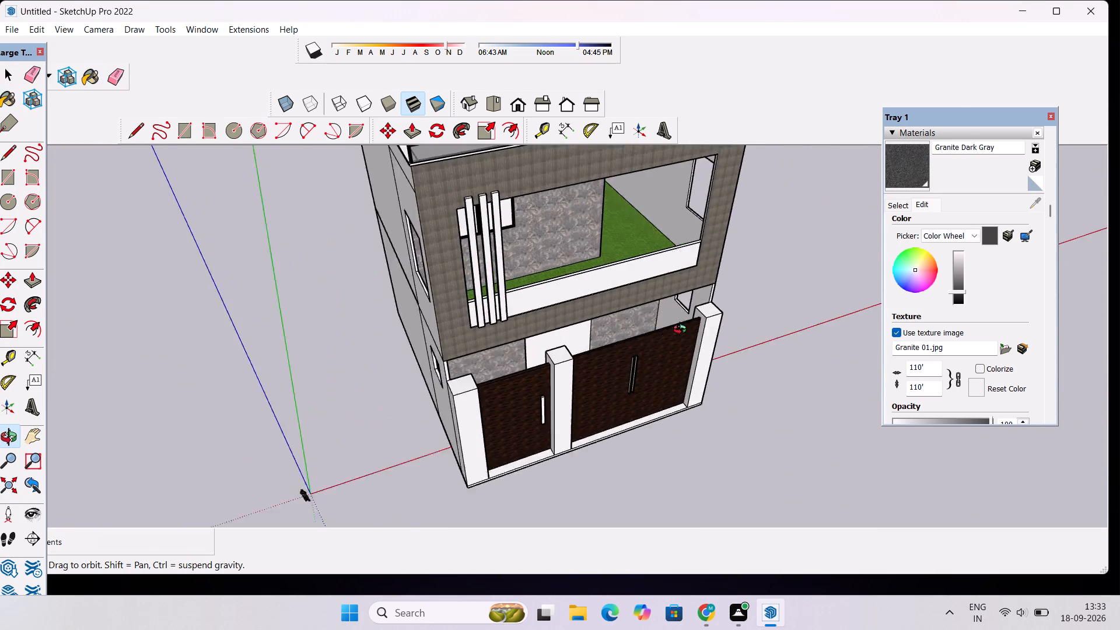
drag(682, 331, 708, 288)
scroll(646, 361, up, 7)
drag(646, 361, 575, 528)
scroll(582, 395, up, 5)
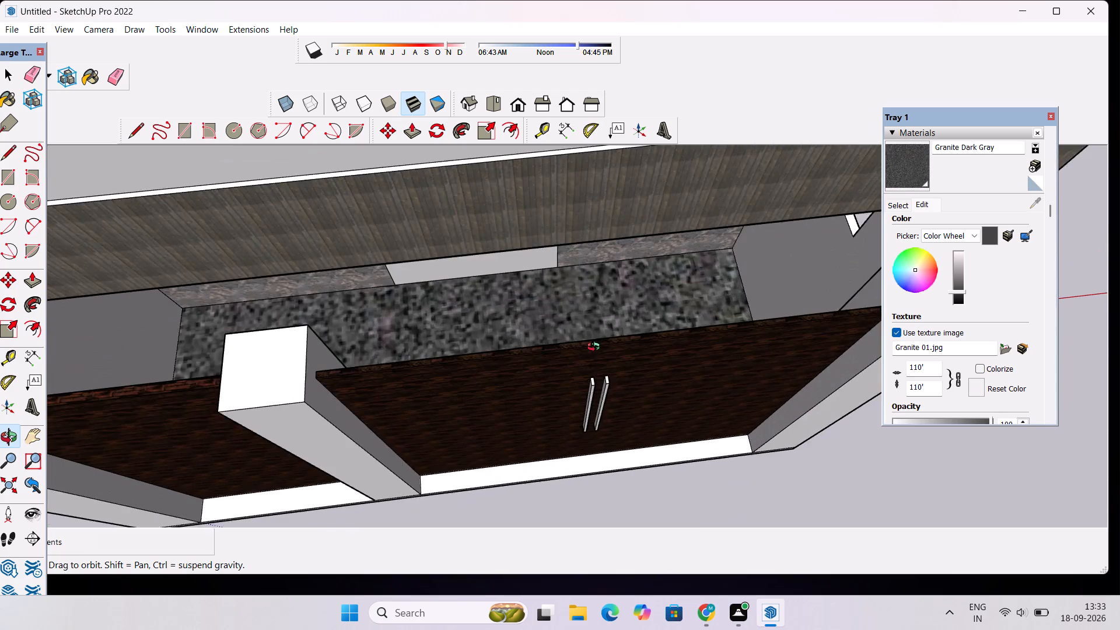
scroll(596, 348, up, 3)
click(924, 380)
click(928, 391)
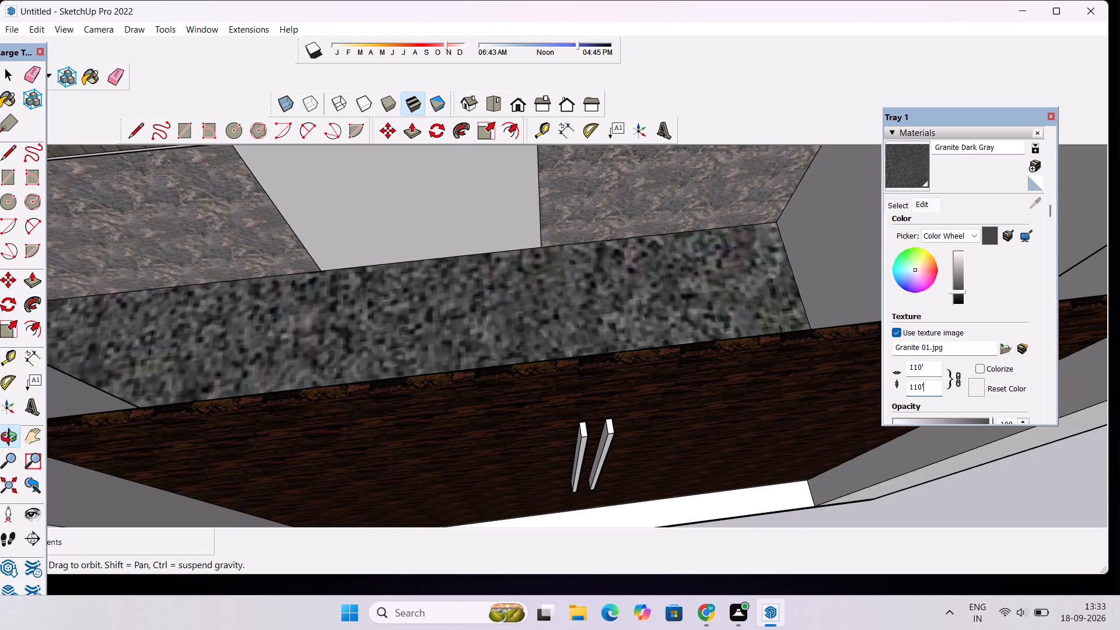
key(BackSpace)
key(BackSpace)
key(BackSpace)
key(BackSpace)
key(BackSpace)
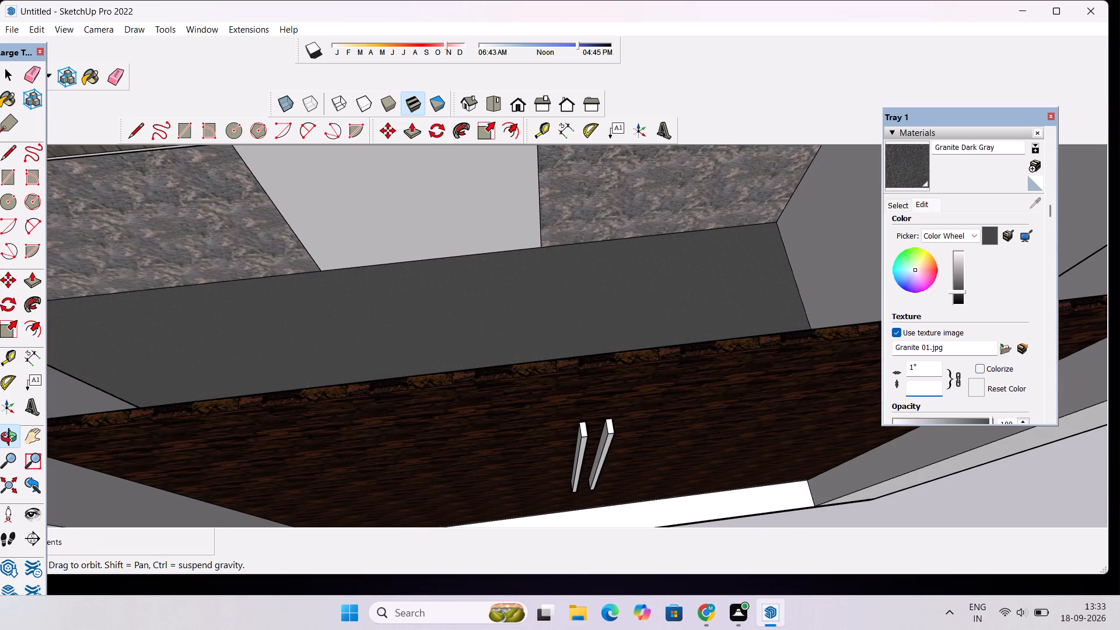
text(10')
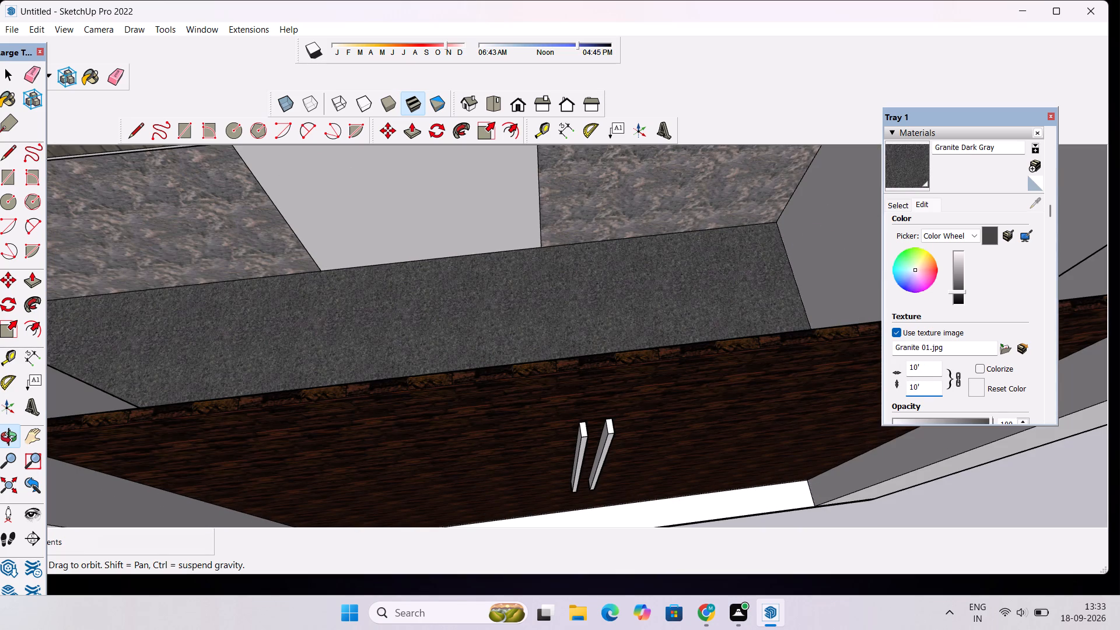
key(Return)
Examine the gates, ground-floor entrance area and overall front of the house after the granite floor change.
scroll(450, 380, down, 11)
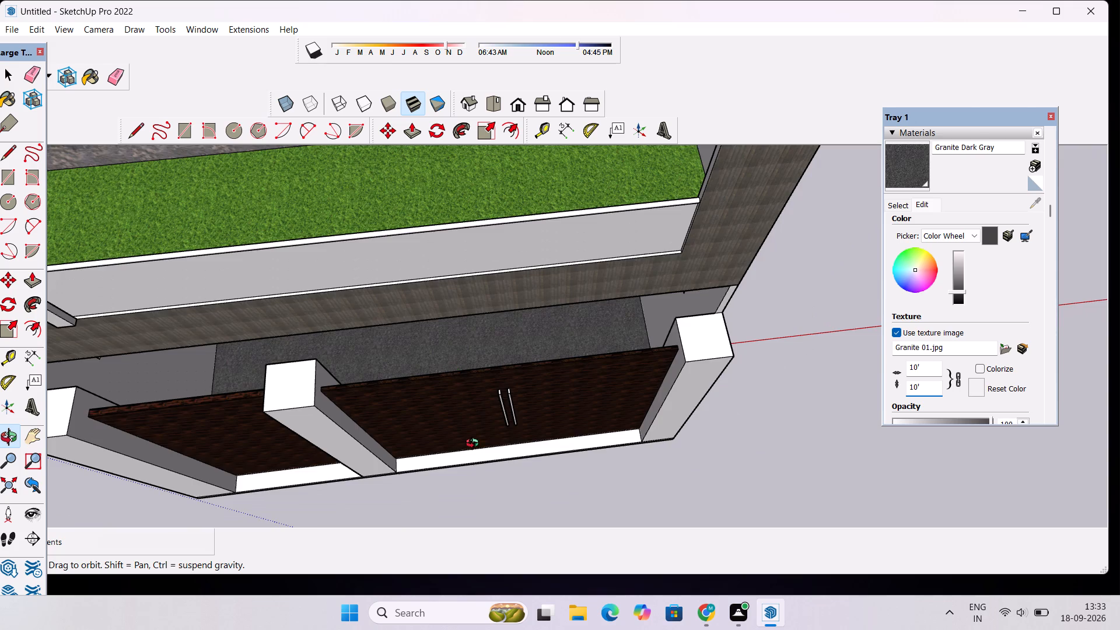
drag(472, 453, 534, 213)
scroll(534, 213, down, 7)
drag(627, 306, 471, 363)
scroll(383, 267, up, 2)
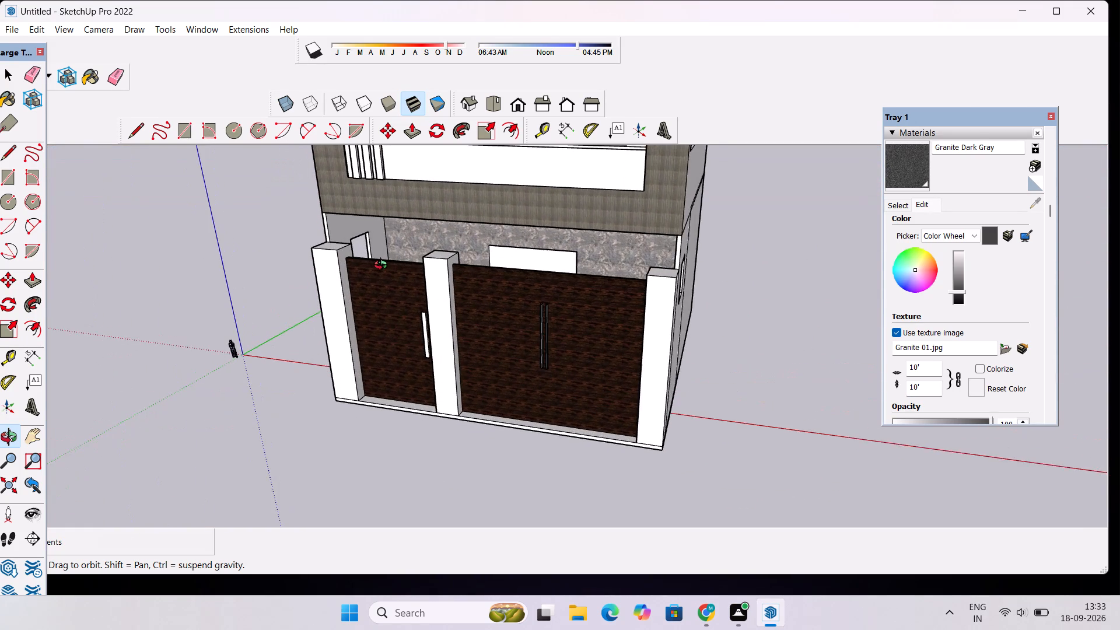
scroll(383, 267, up, 1)
shift+drag(383, 267, 383, 309)
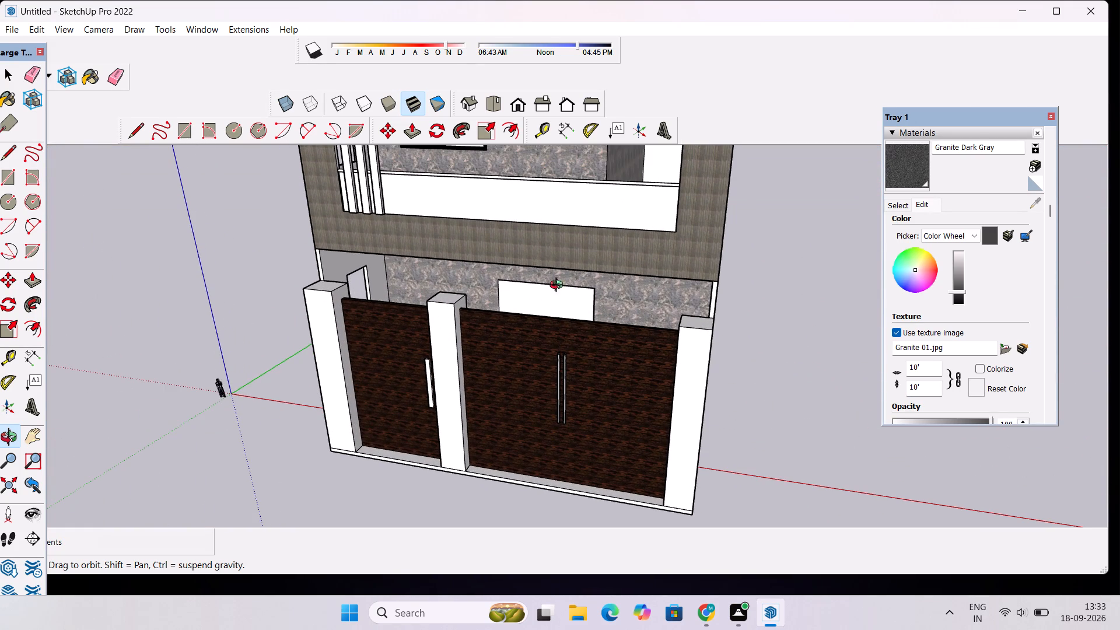
scroll(520, 327, down, 5)
drag(467, 354, 525, 345)
scroll(528, 342, down, 4)
shift+drag(528, 342, 546, 425)
Paint the front face of the balcony parapet with Translucent Glass Gray from the Glass and Mirrors materials.
click(902, 204)
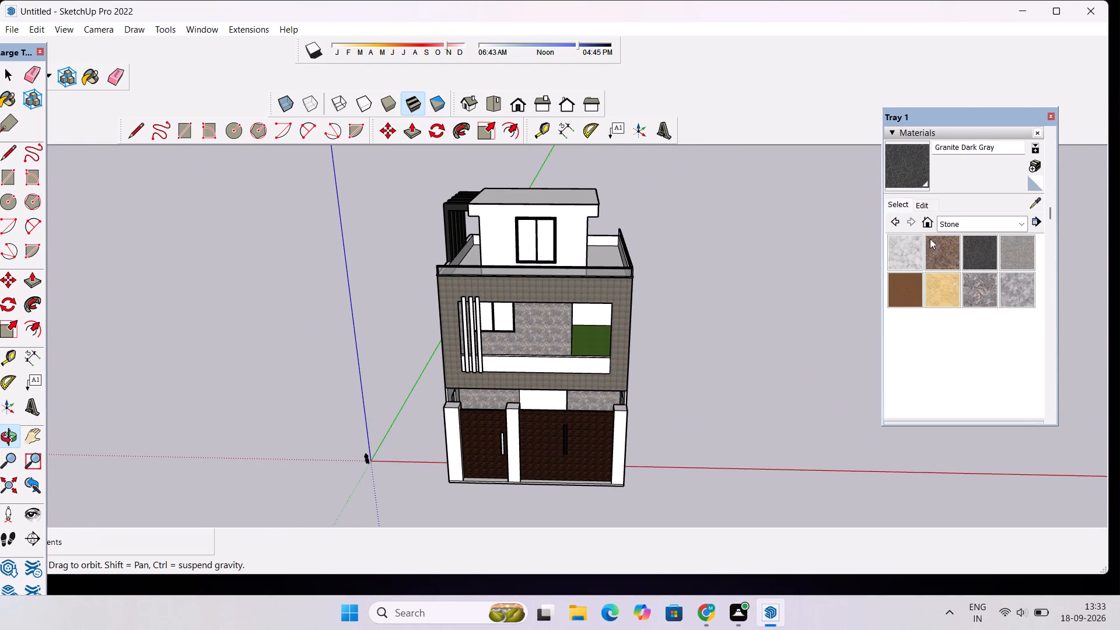
click(969, 225)
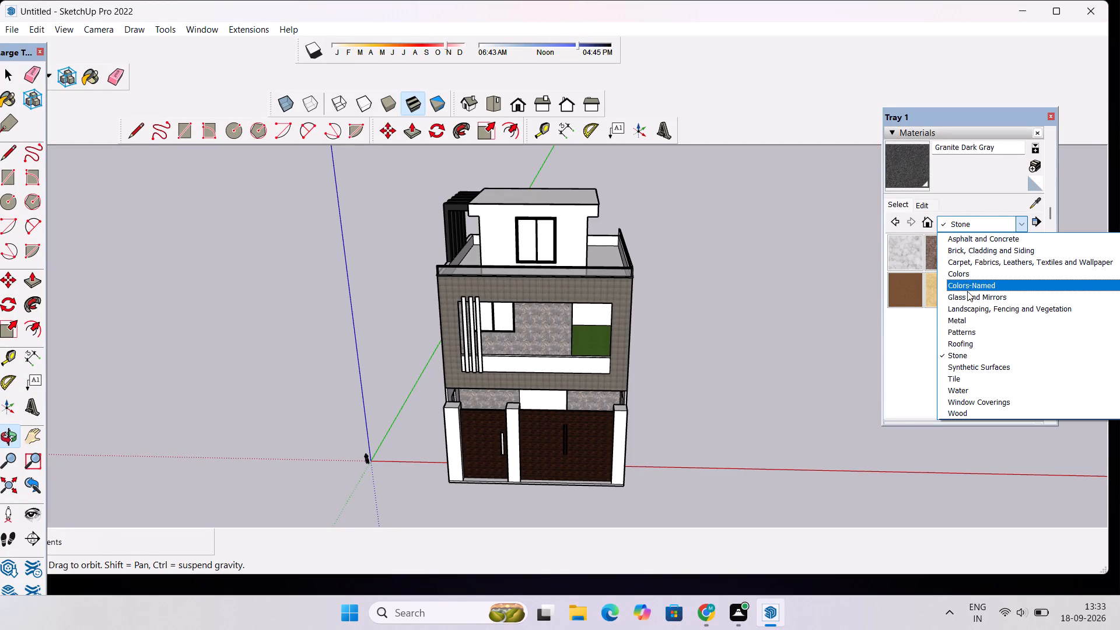
click(967, 295)
click(1009, 288)
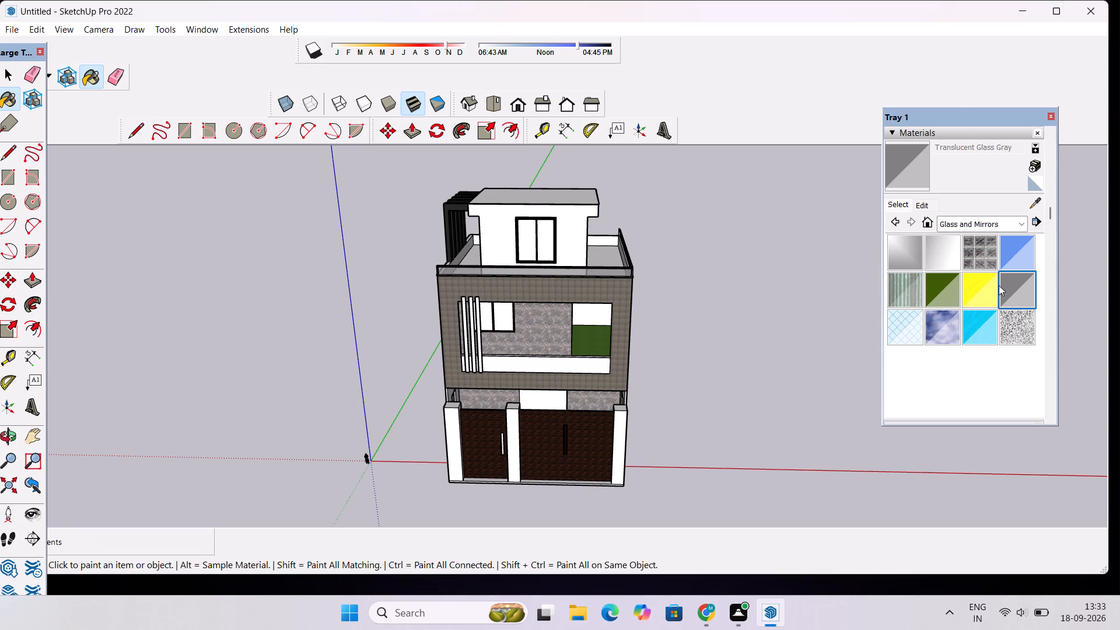
scroll(596, 362, up, 9)
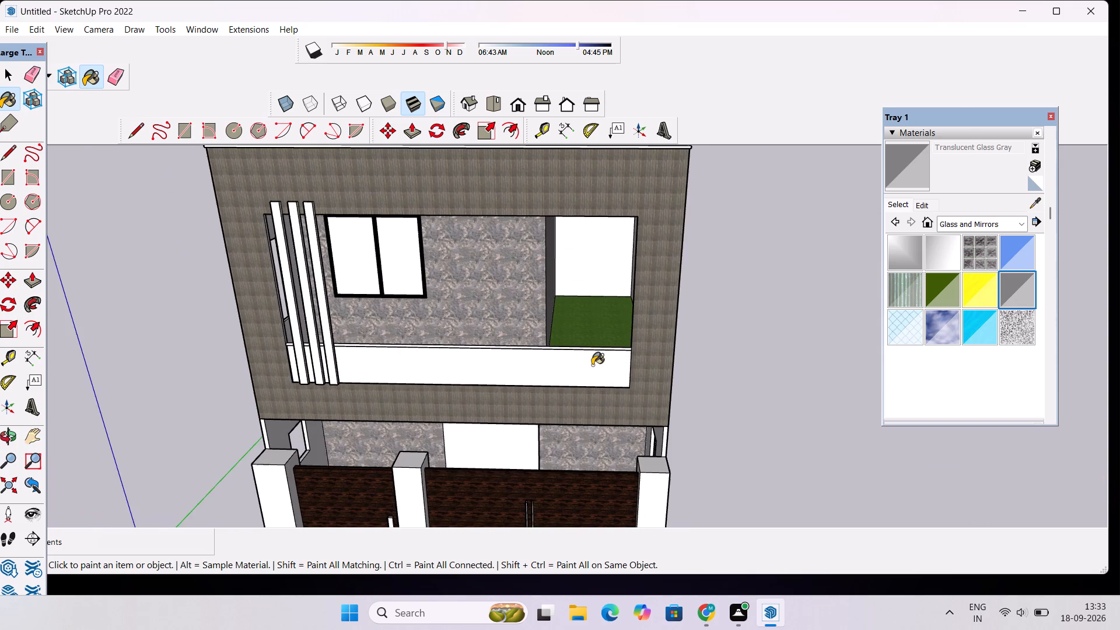
click(592, 365)
scroll(592, 348, up, 4)
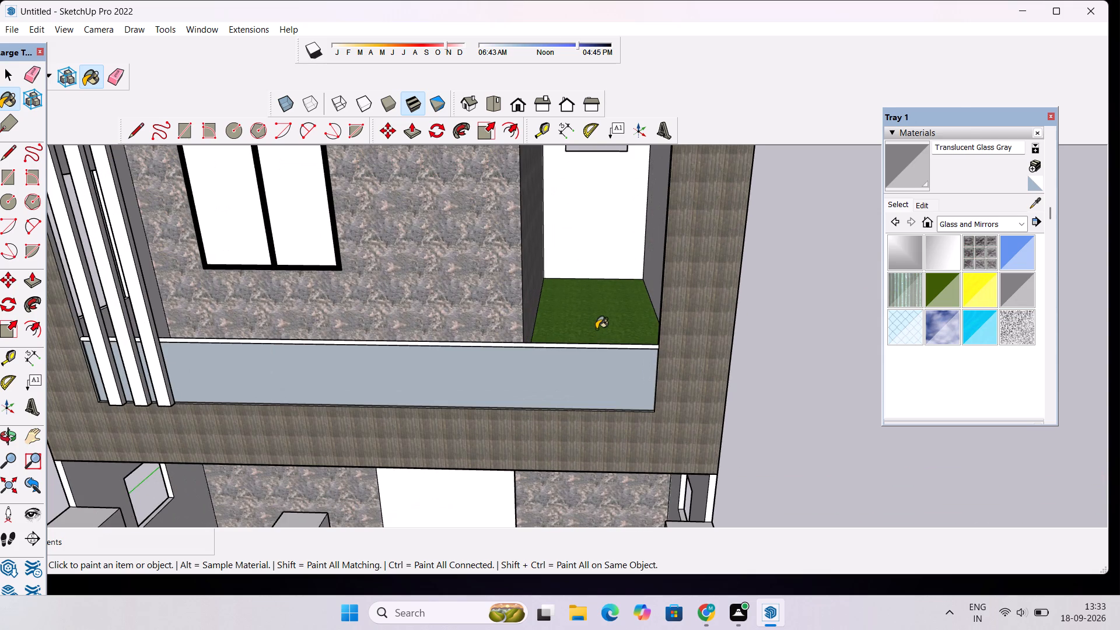
Paint the inner face of the balcony parapet with Translucent Glass Gray as well.
key(o)
drag(596, 329, 603, 457)
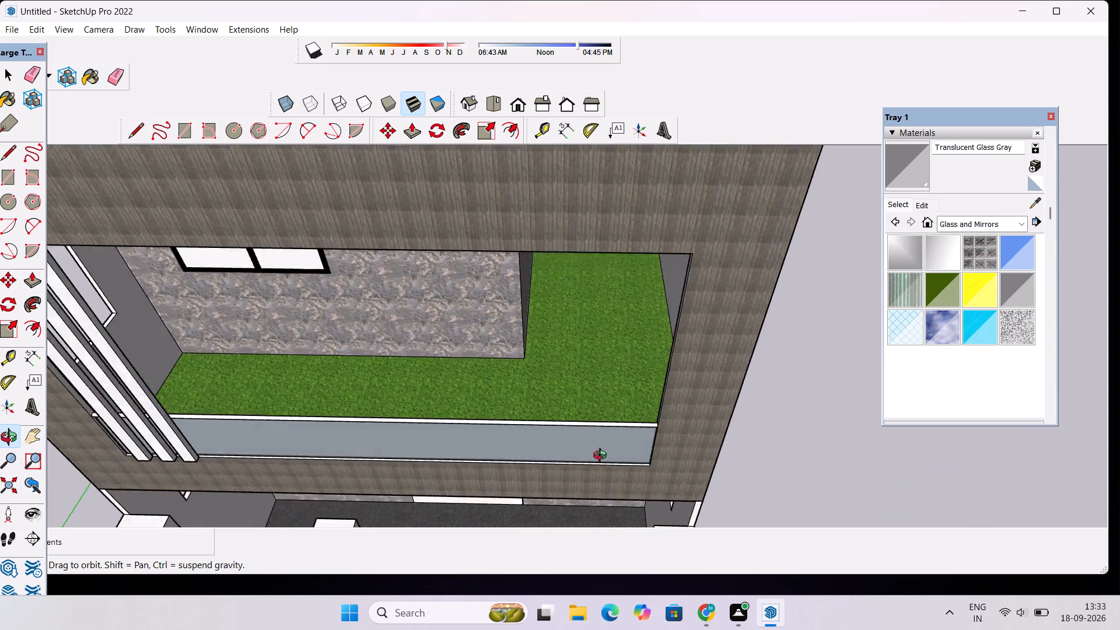
drag(603, 457, 603, 473)
scroll(590, 452, up, 9)
drag(487, 416, 568, 461)
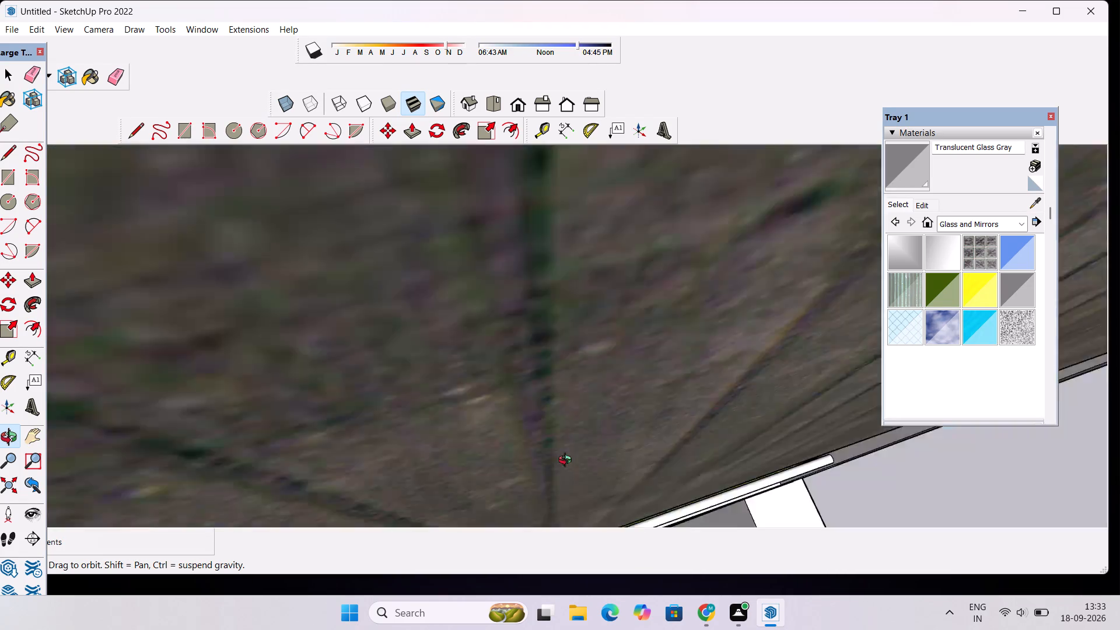
drag(568, 461, 558, 426)
scroll(558, 422, up, 7)
drag(558, 421, 697, 453)
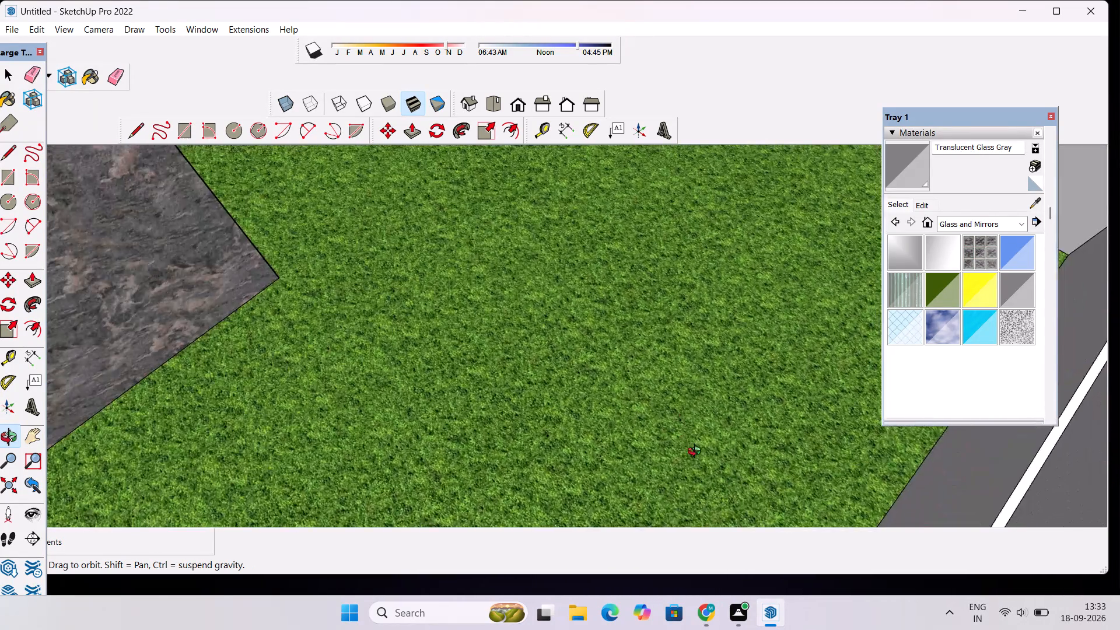
drag(697, 453, 720, 452)
click(1014, 299)
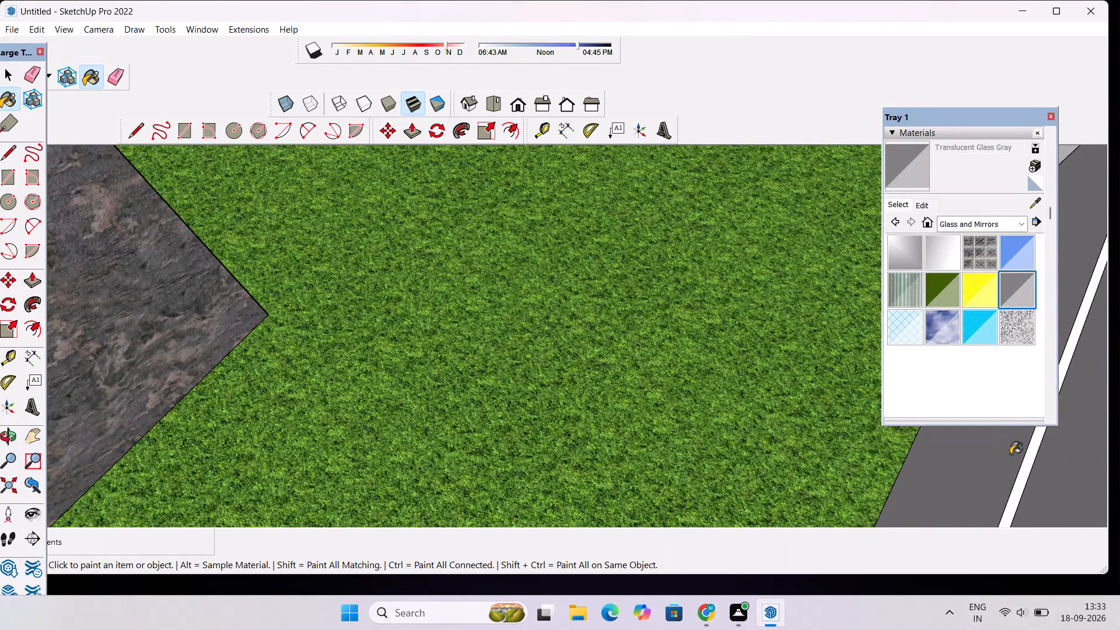
click(1055, 456)
Examine the glass balcony parapet from above and from the front of the house.
scroll(267, 253, down, 13)
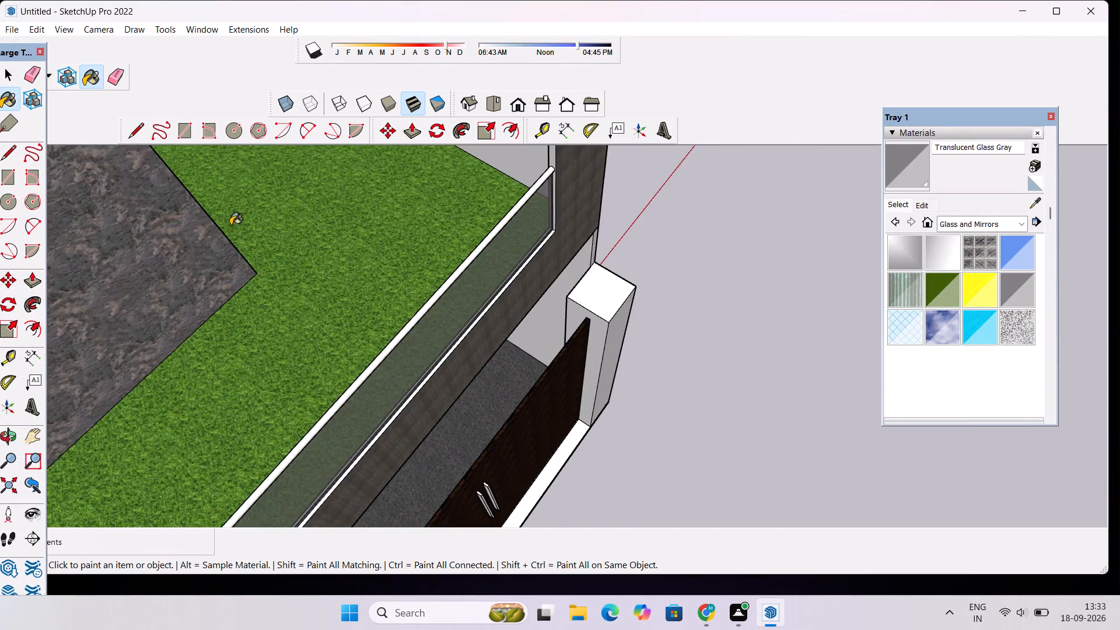
scroll(230, 225, down, 9)
scroll(311, 281, up, 3)
key(o)
drag(360, 366, 265, 281)
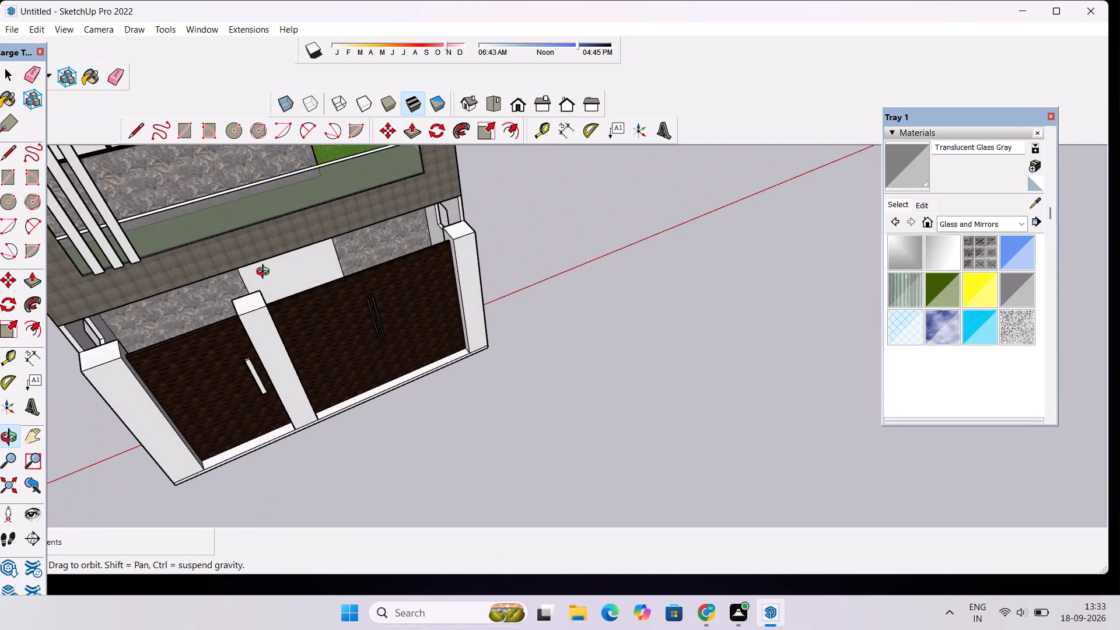
scroll(266, 271, down, 4)
shift+drag(266, 271, 339, 339)
drag(451, 357, 367, 283)
scroll(367, 279, up, 3)
drag(439, 313, 412, 268)
scroll(412, 267, down, 3)
shift+drag(411, 273, 419, 318)
scroll(419, 318, up, 2)
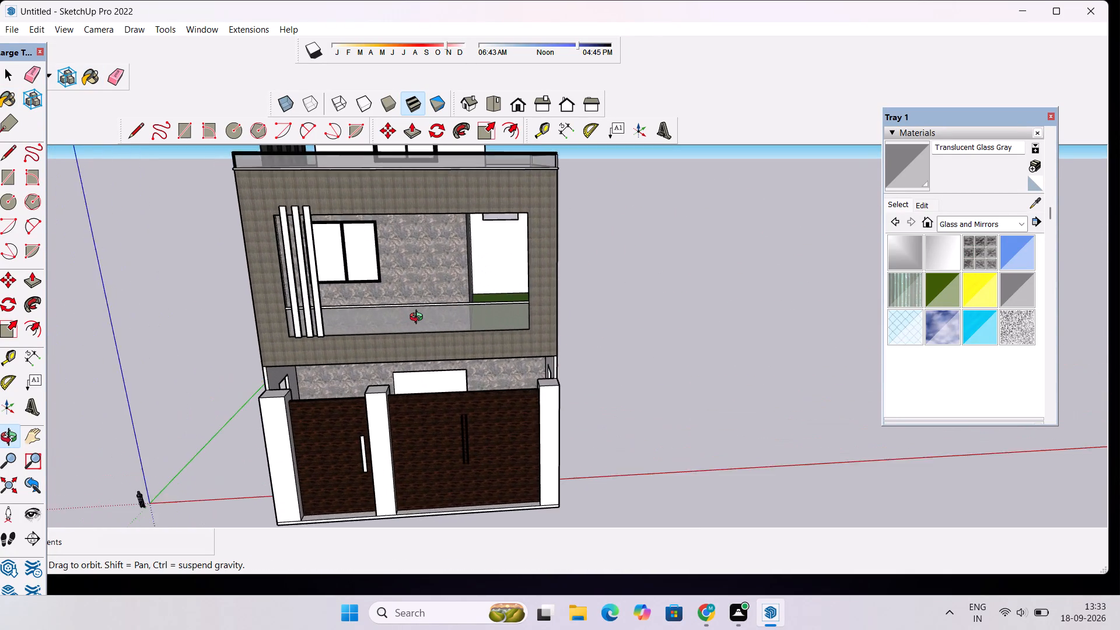
scroll(419, 318, up, 2)
drag(419, 318, 419, 328)
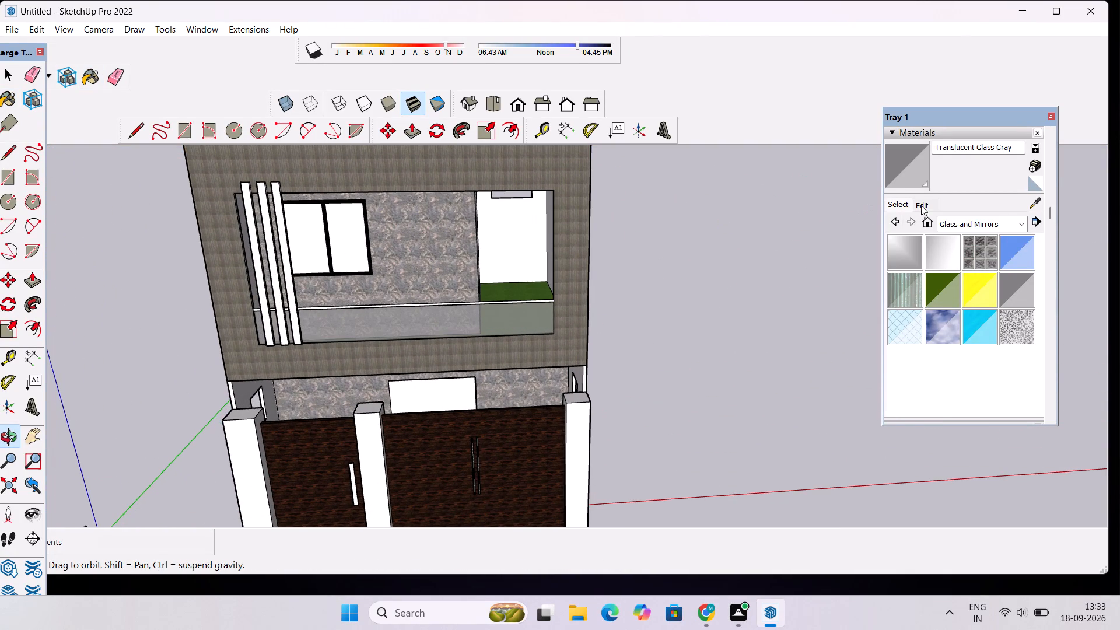
Paint the top rail of the glass balcony parapet with 0137_Black from the Colors-Named materials.
click(921, 205)
click(900, 209)
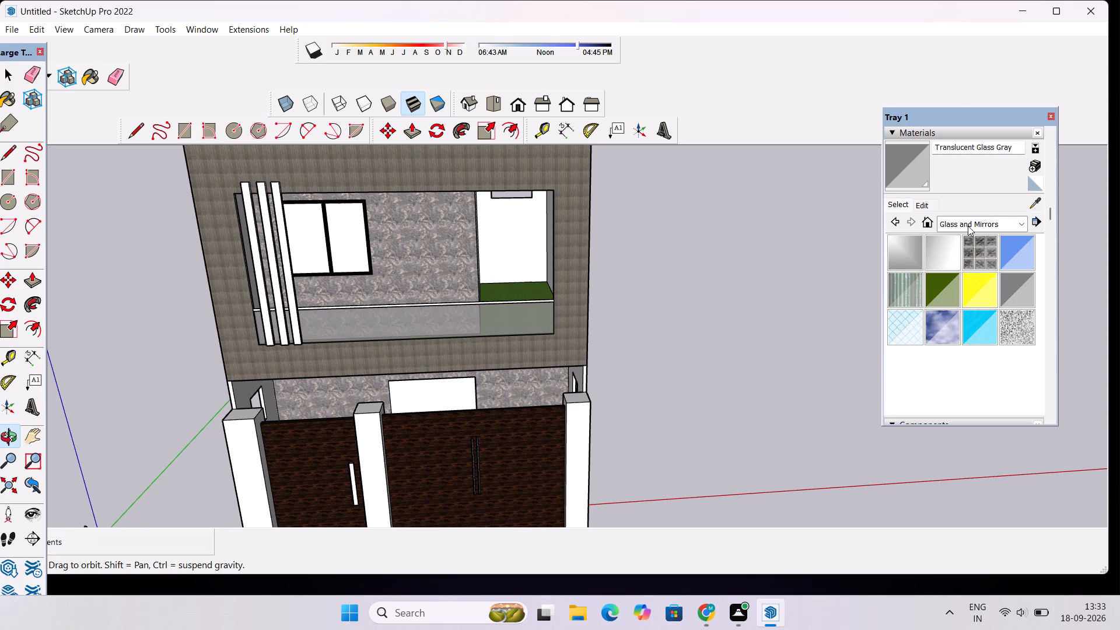
click(970, 222)
click(981, 285)
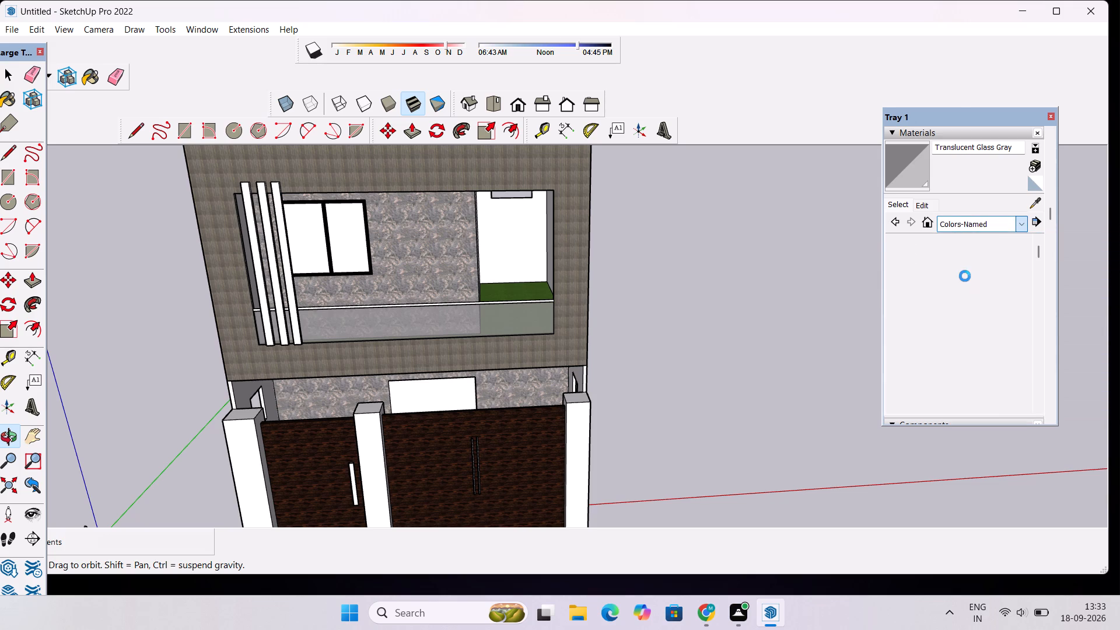
scroll(965, 276, down, 20)
scroll(965, 276, down, 2)
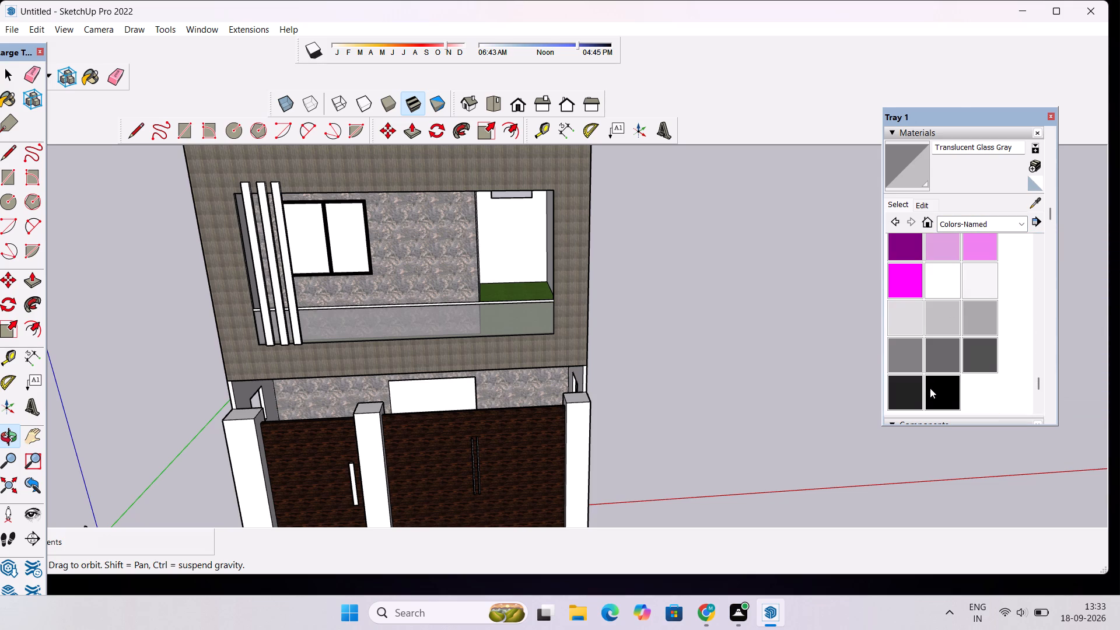
click(930, 388)
scroll(460, 288, up, 12)
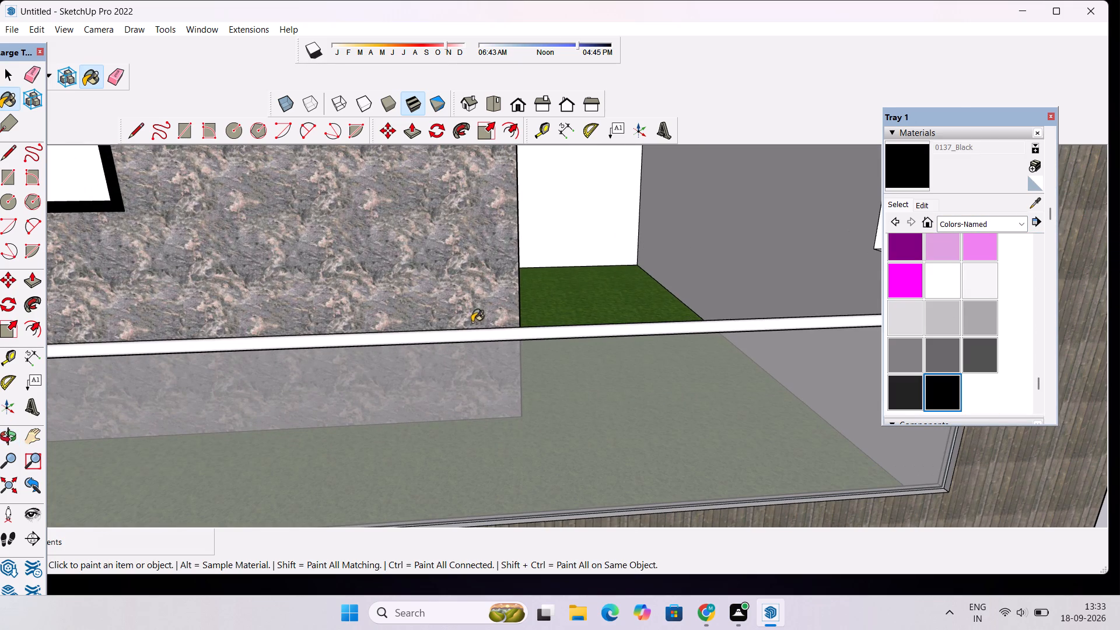
click(475, 332)
scroll(453, 308, down, 14)
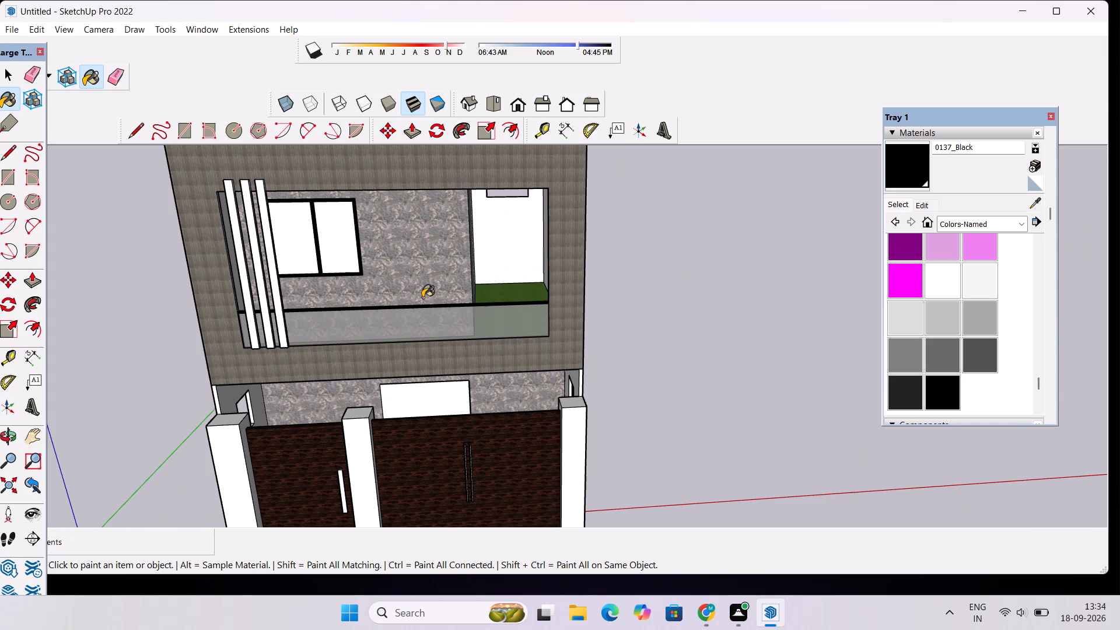
Paint the top and both side edge faces of the balcony opening's frame with 0136_Charcoal.
key(o)
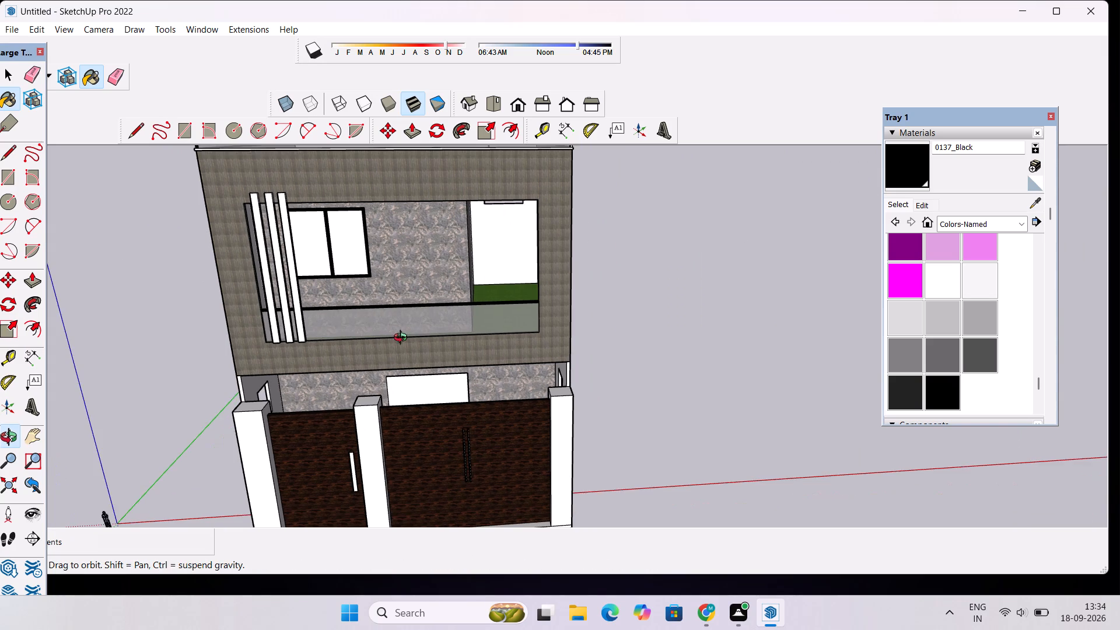
drag(403, 339, 407, 115)
scroll(437, 193, up, 9)
drag(444, 201, 432, 201)
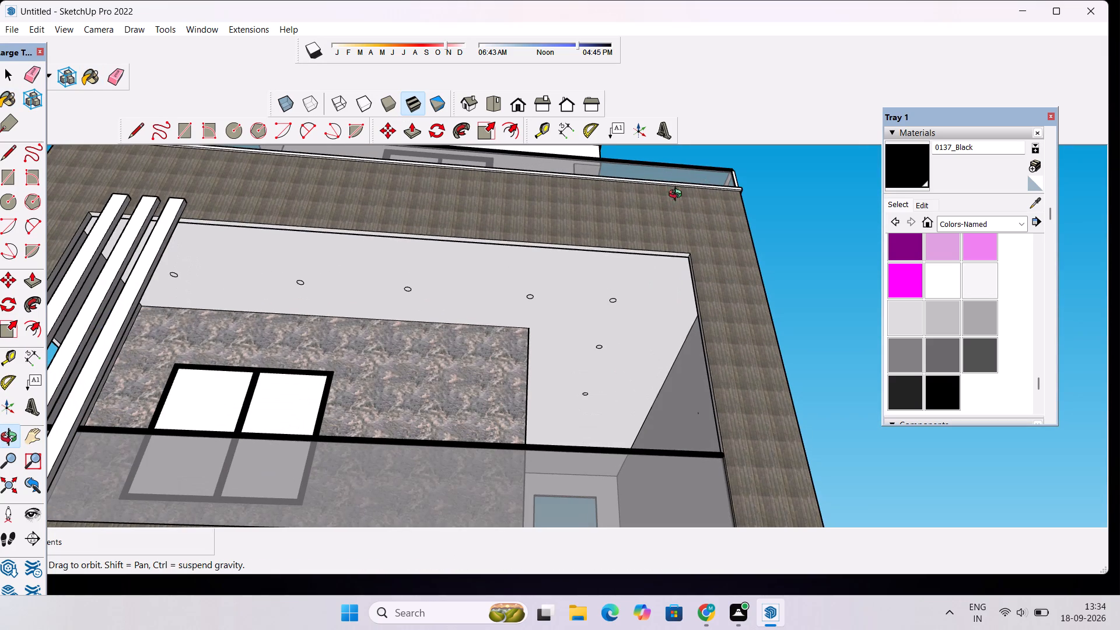
click(904, 395)
scroll(617, 254, up, 3)
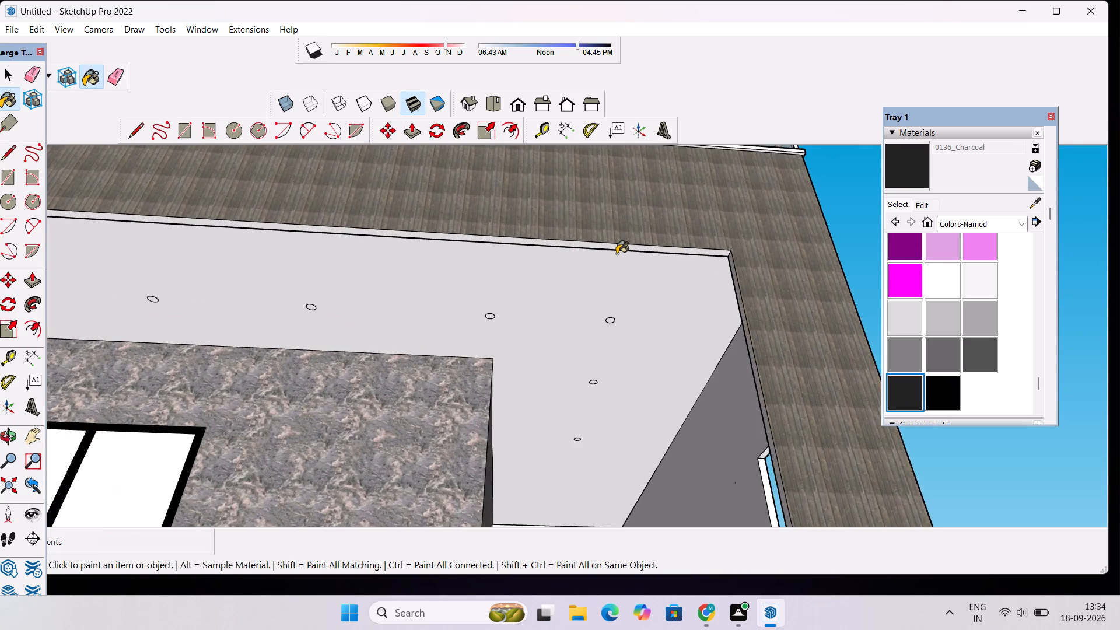
scroll(617, 254, up, 4)
click(615, 244)
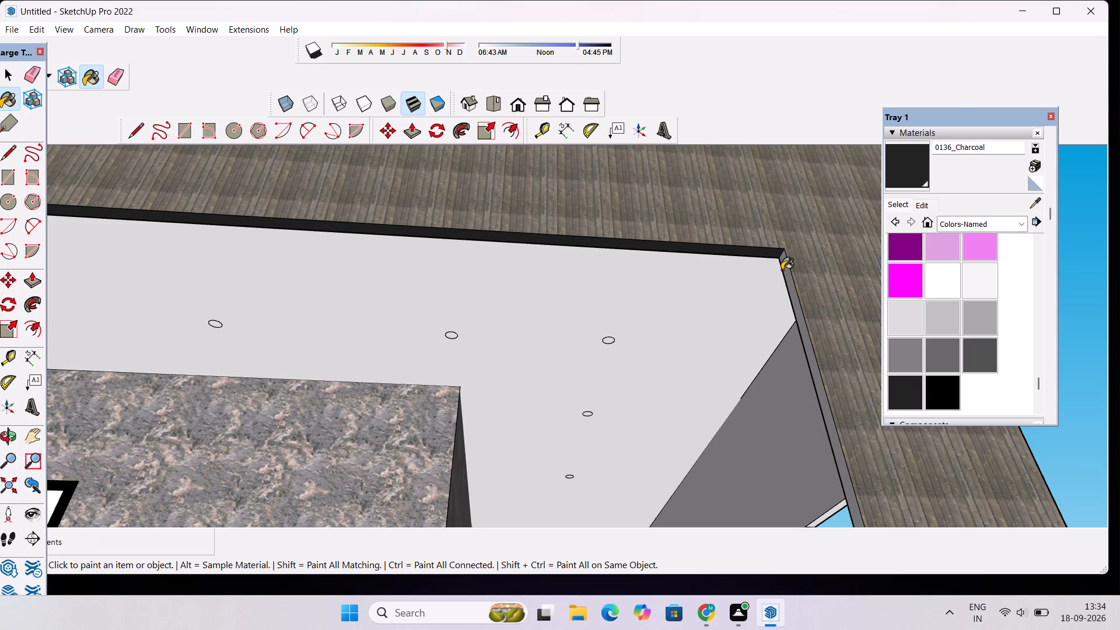
click(784, 267)
scroll(752, 208, down, 14)
scroll(512, 264, up, 5)
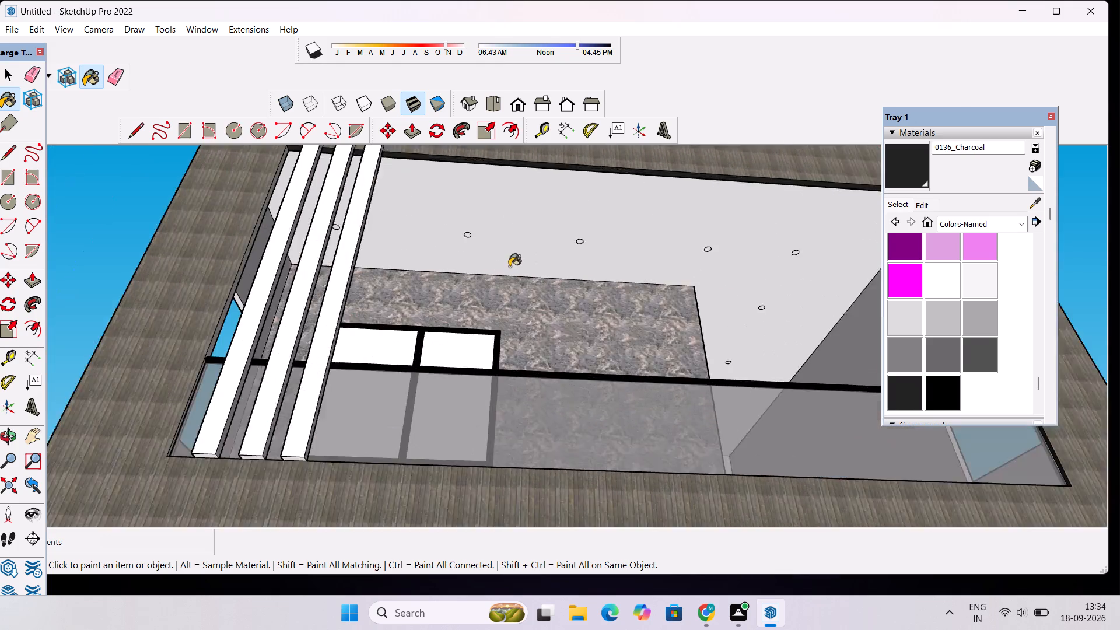
scroll(509, 267, up, 1)
scroll(152, 238, up, 4)
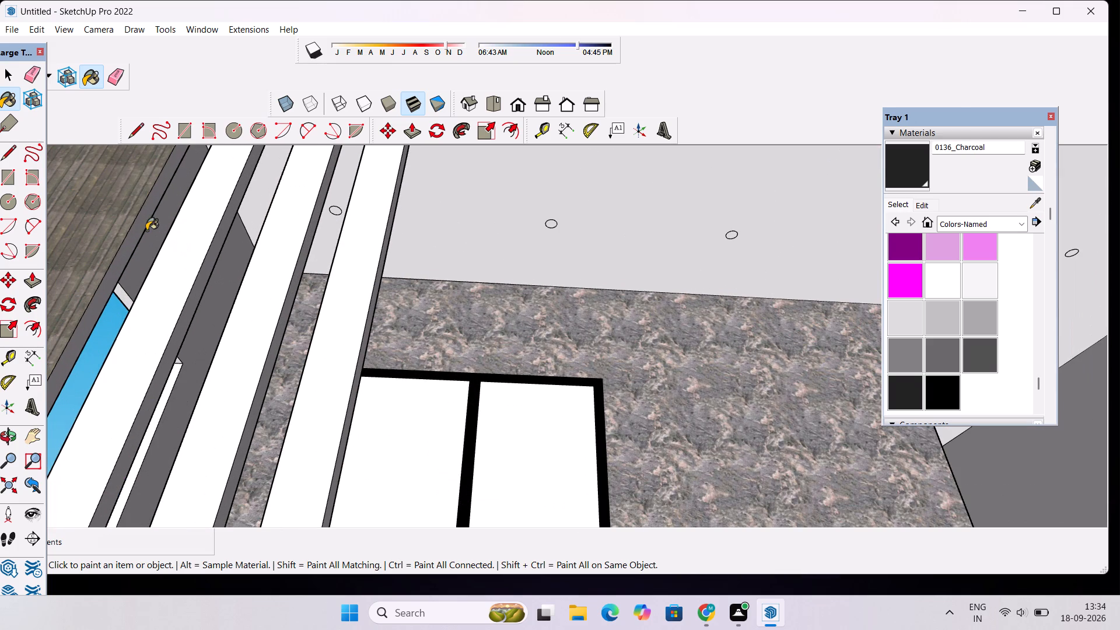
click(139, 215)
click(140, 219)
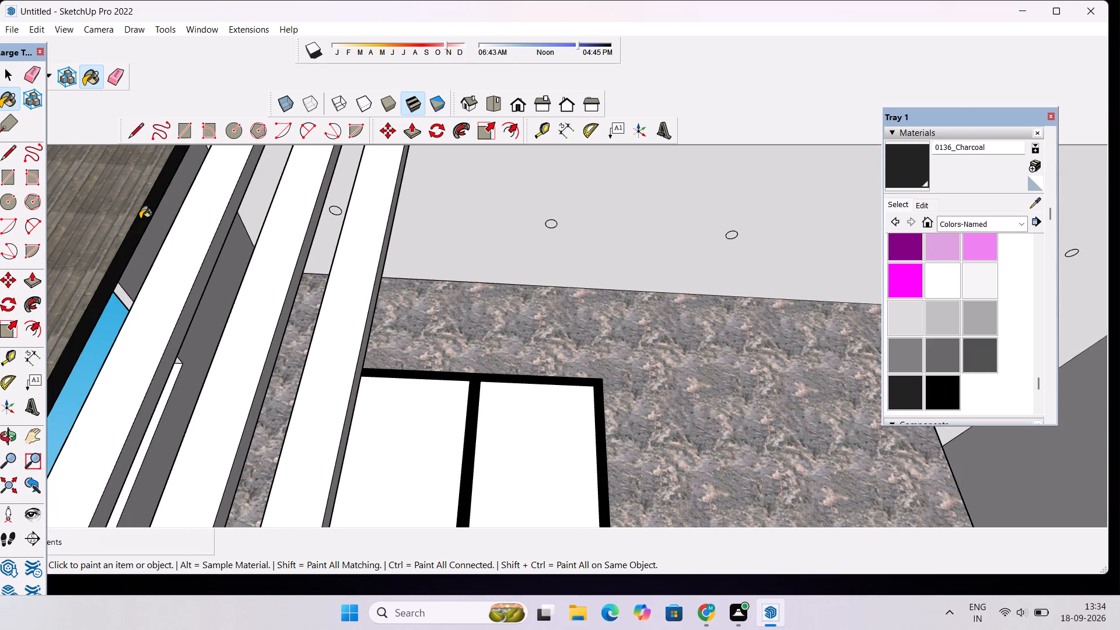
Paint the white bottom edge strip of the balcony opening, in front of the glass parapet, with 0136_Charcoal.
key(o)
scroll(146, 218, down, 4)
drag(217, 208, 225, 303)
scroll(233, 275, down, 12)
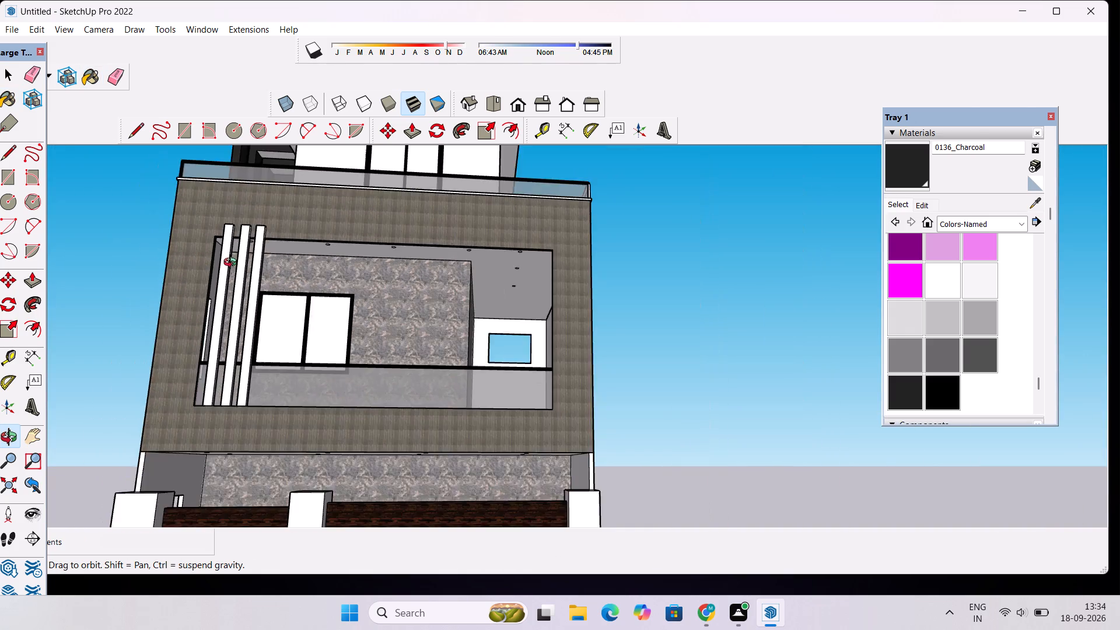
drag(282, 334, 303, 480)
scroll(366, 461, up, 3)
shift+drag(366, 461, 337, 326)
scroll(337, 321, up, 4)
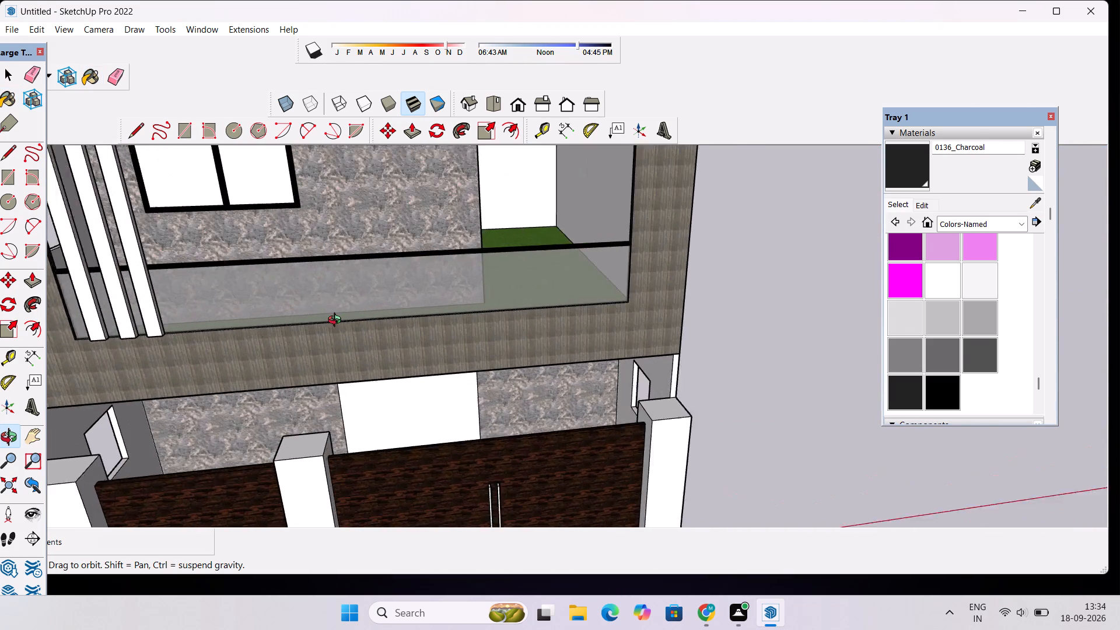
drag(337, 321, 347, 397)
scroll(356, 361, up, 4)
drag(363, 350, 374, 381)
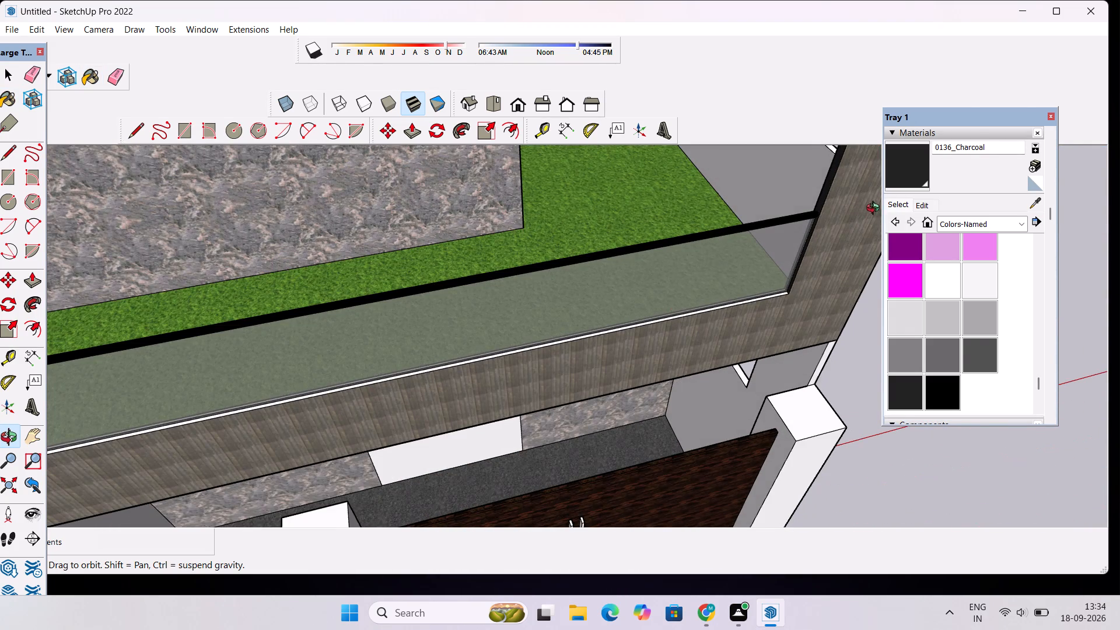
click(907, 166)
scroll(729, 301, up, 4)
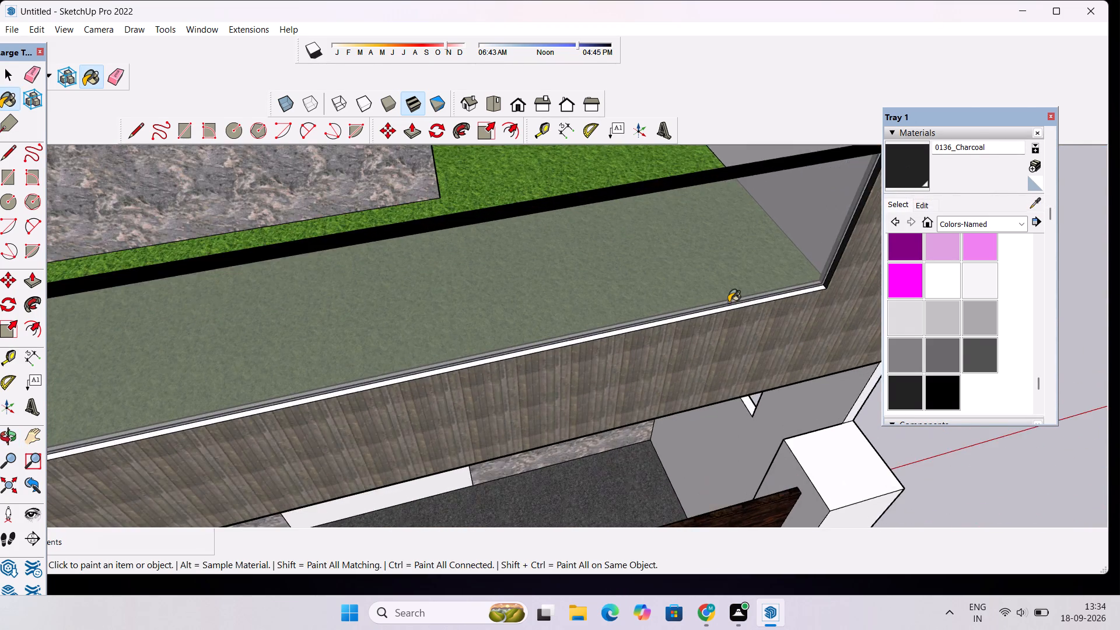
scroll(729, 302, up, 9)
click(731, 310)
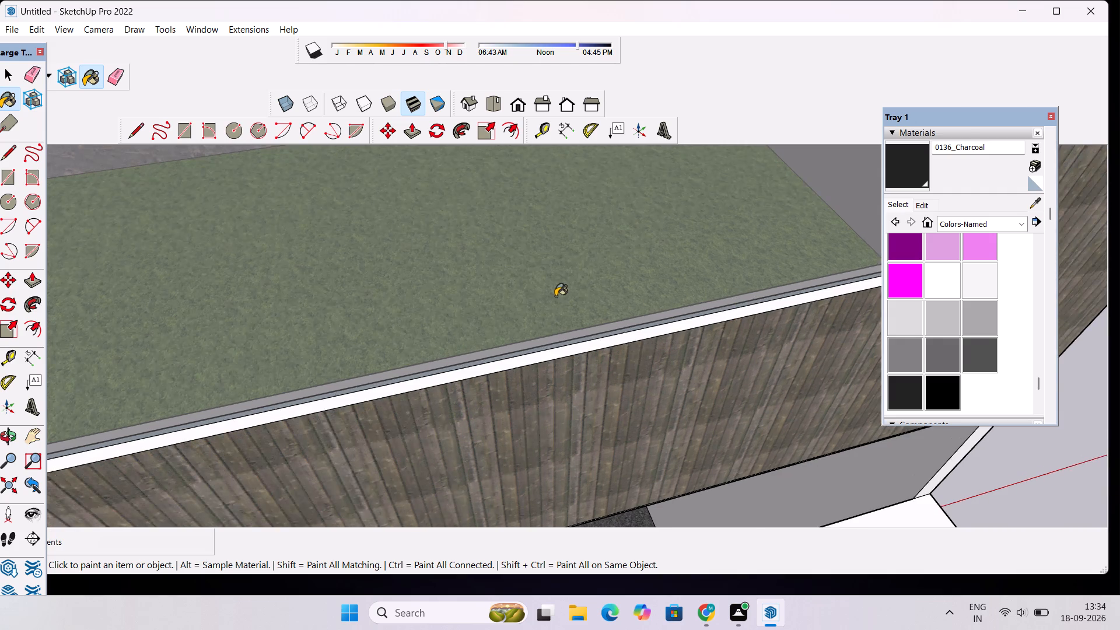
Examine the balcony, side wall, roof level and overall front of the house for surfaces still lacking materials.
scroll(553, 296, down, 8)
key(o)
scroll(553, 295, down, 7)
drag(664, 338, 528, 272)
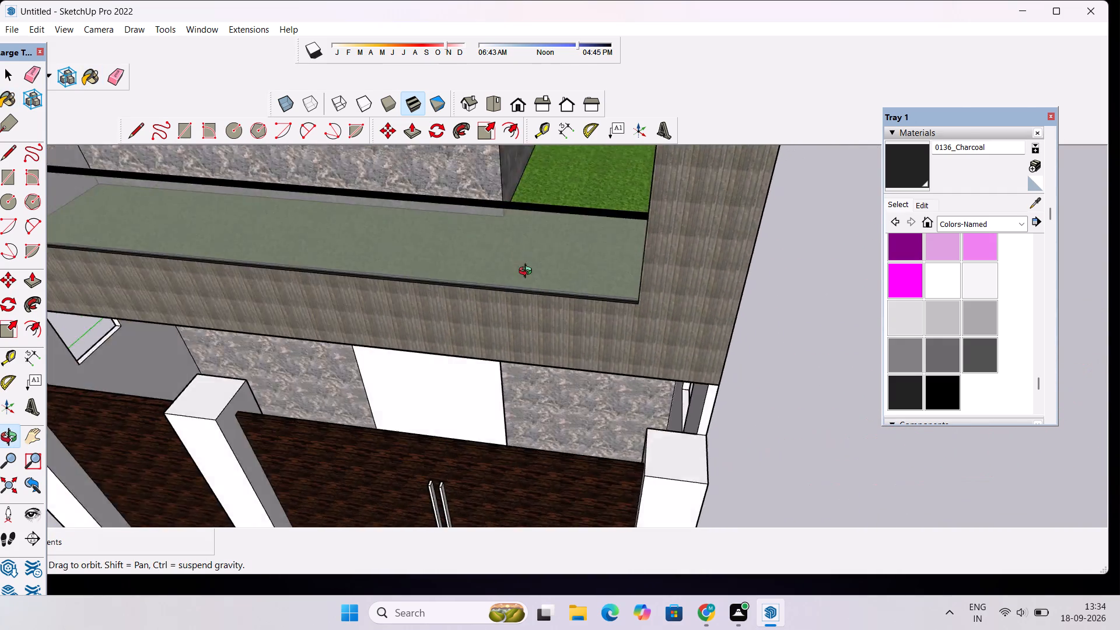
drag(528, 272, 406, 244)
scroll(392, 248, down, 5)
drag(667, 222, 425, 321)
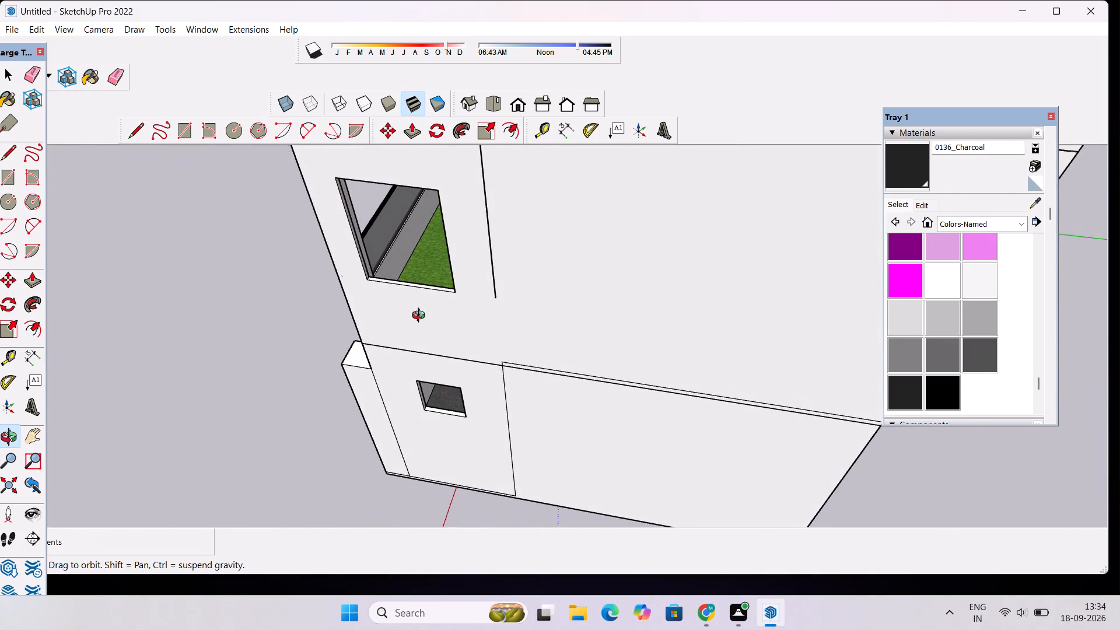
scroll(409, 295, up, 8)
drag(155, 249, 593, 190)
scroll(636, 161, down, 2)
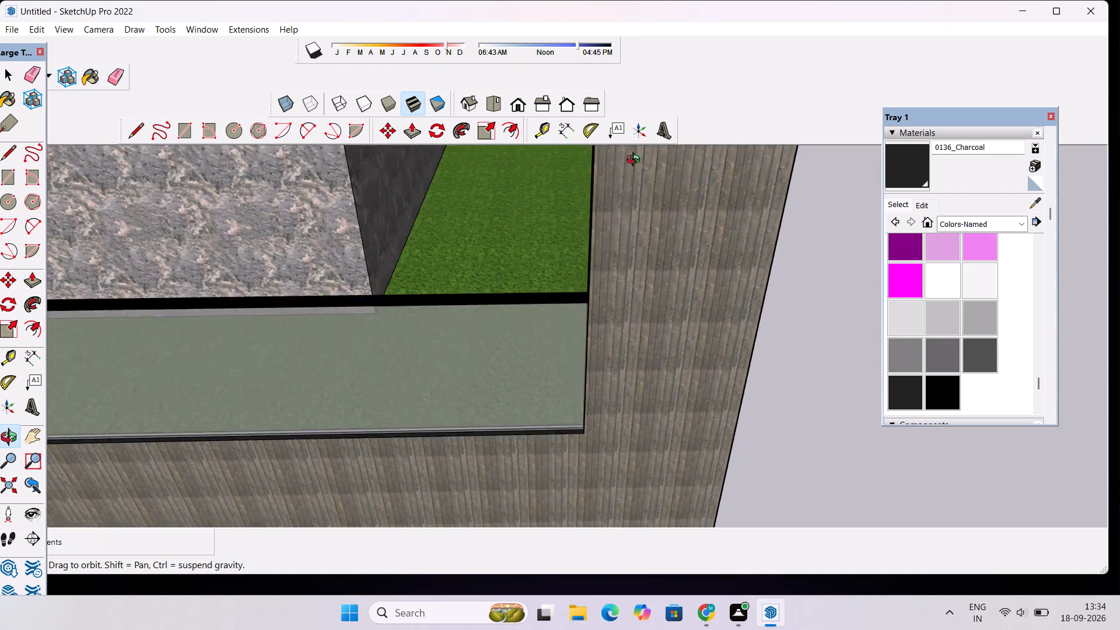
scroll(636, 161, down, 9)
shift+drag(409, 266, 707, 316)
scroll(707, 316, down, 7)
drag(556, 359, 608, 296)
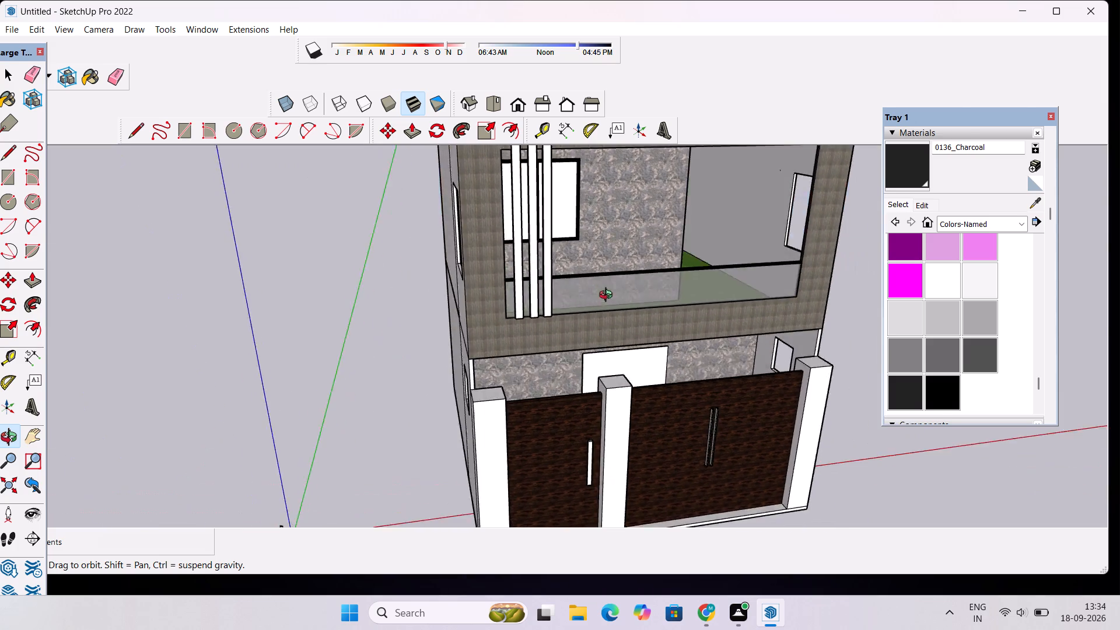
drag(608, 296, 647, 215)
drag(391, 251, 354, 299)
scroll(475, 299, down, 5)
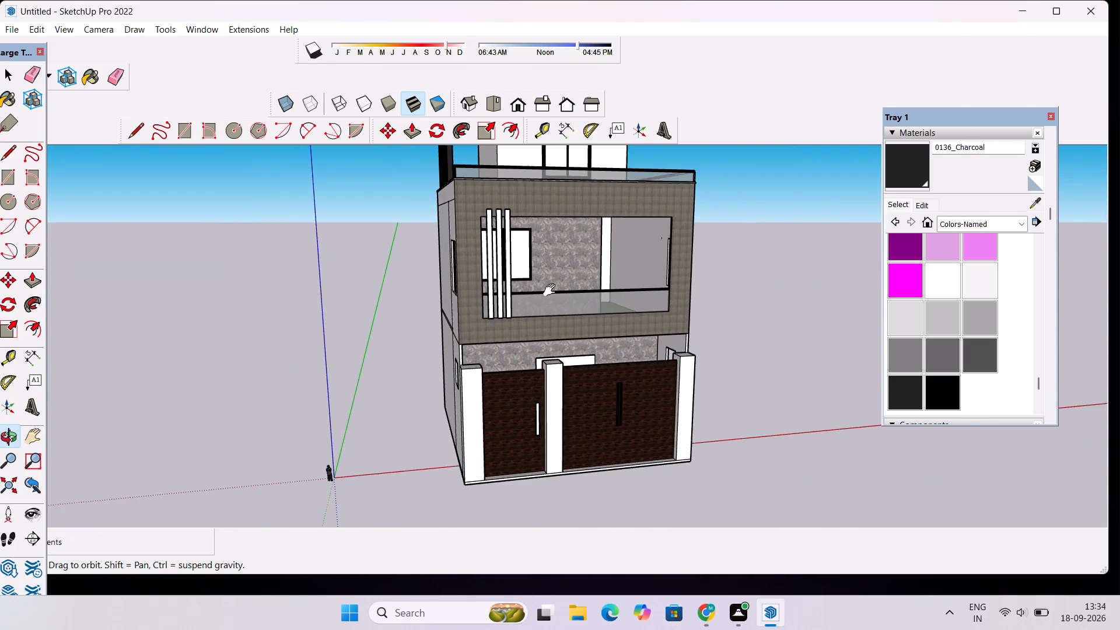
shift+drag(552, 290, 351, 335)
scroll(358, 334, up, 3)
shift+drag(402, 304, 435, 425)
scroll(436, 415, down, 6)
drag(436, 412, 475, 357)
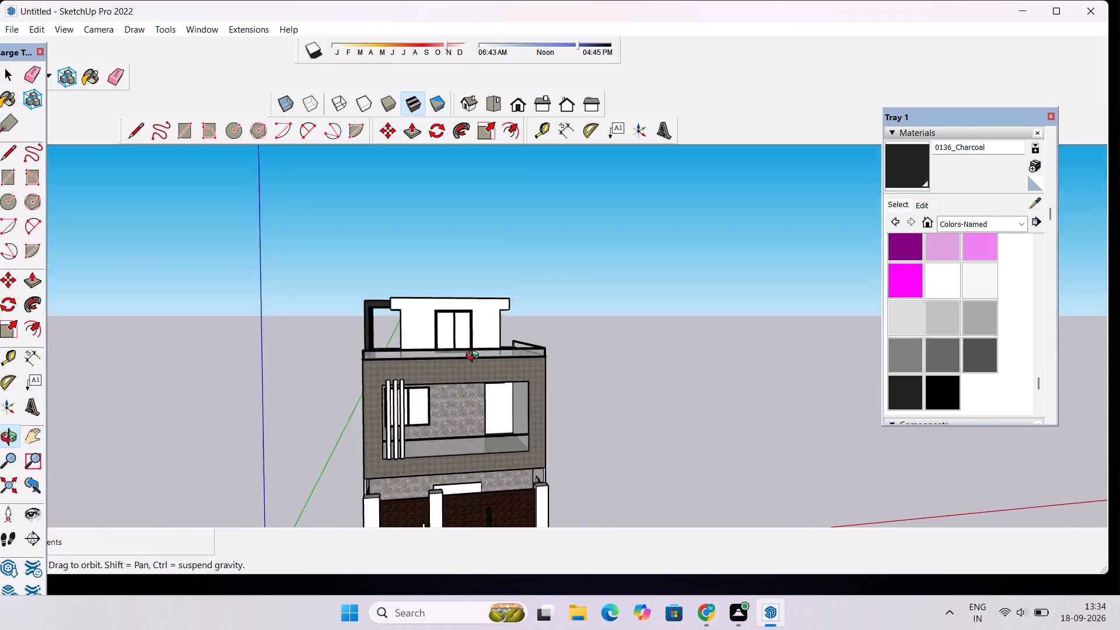
drag(475, 357, 398, 333)
scroll(398, 330, down, 4)
drag(467, 330, 472, 465)
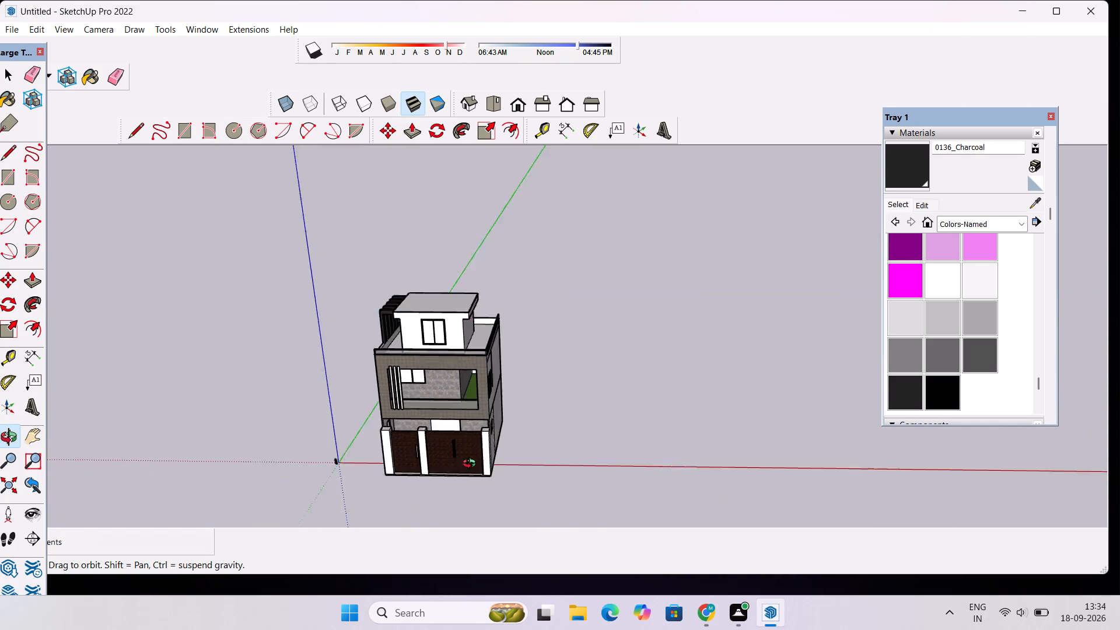
drag(472, 465, 472, 521)
scroll(419, 333, up, 5)
drag(407, 332, 462, 344)
scroll(463, 345, up, 3)
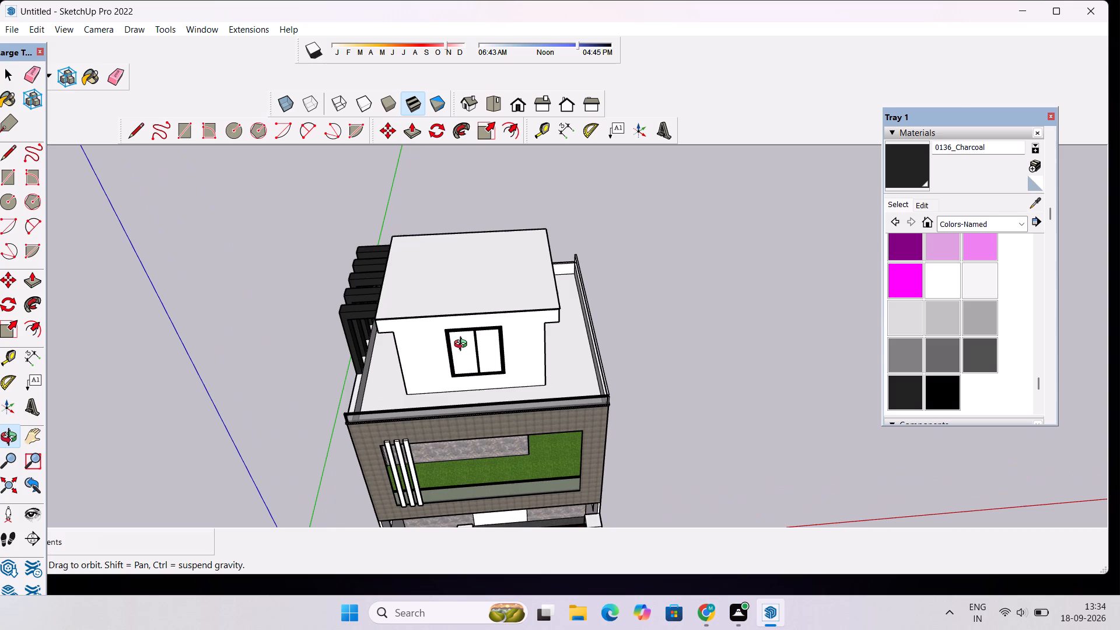
scroll(493, 333, down, 5)
drag(492, 346, 489, 372)
drag(484, 395, 454, 312)
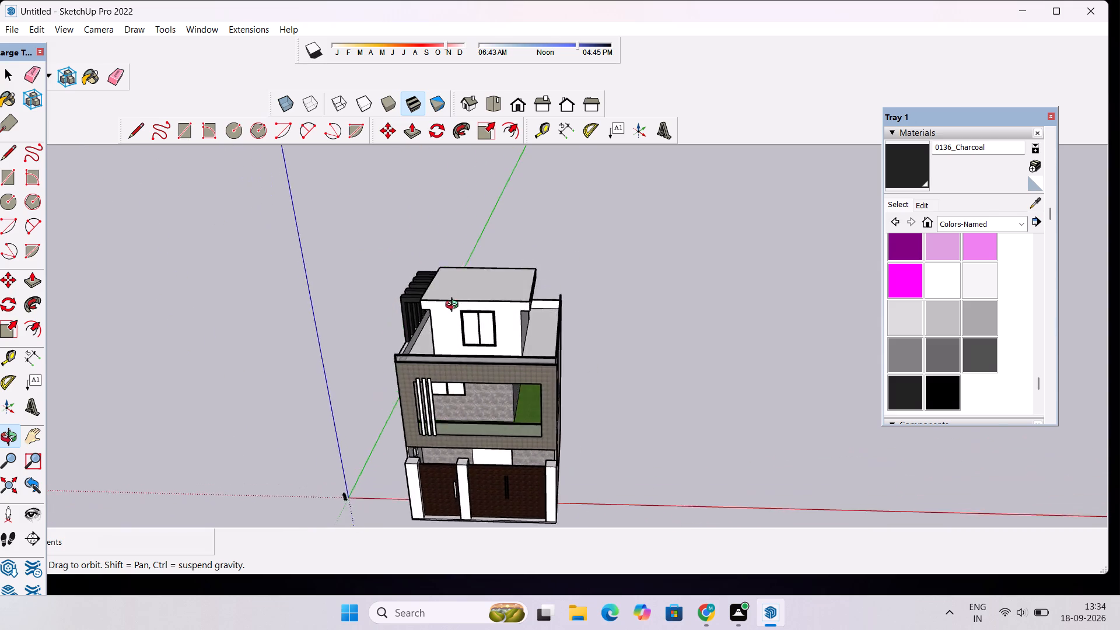
scroll(454, 304, down, 6)
drag(451, 385, 470, 262)
scroll(467, 273, up, 3)
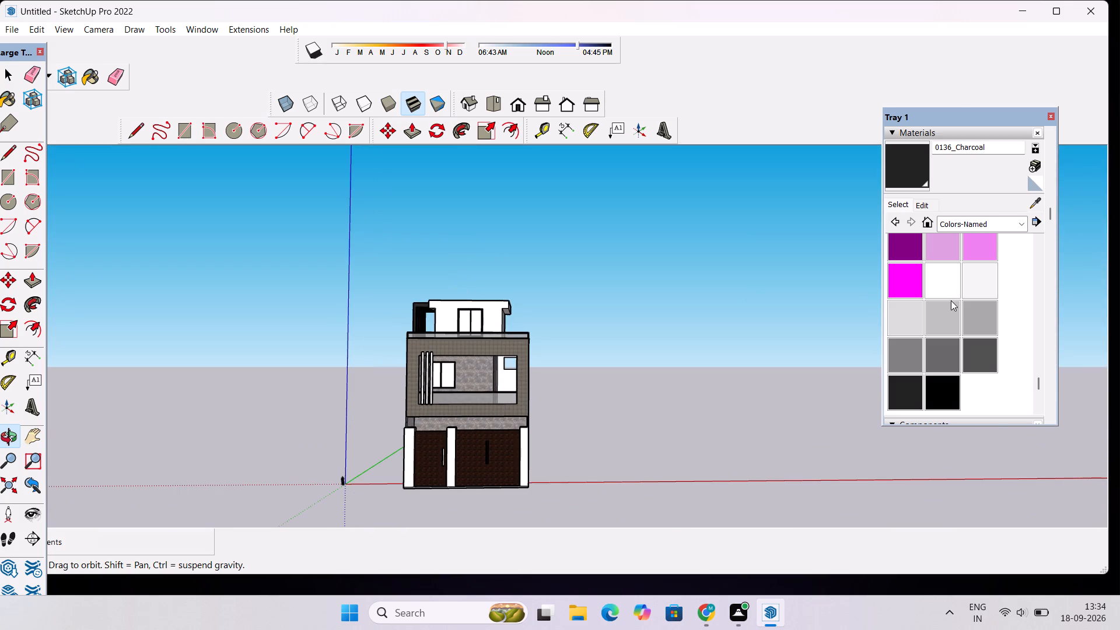
Paint the rooftop room's front wall, the side wall away from the pergola and the roof overhang's edge above it with 0119_RosyBrown.
scroll(954, 286, up, 2)
click(949, 302)
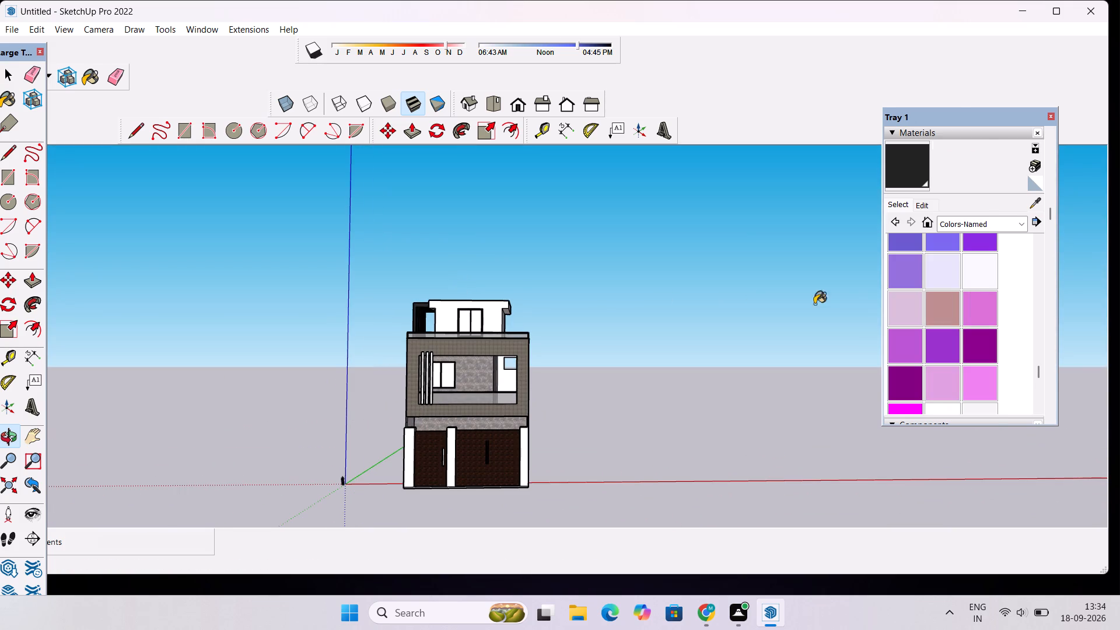
scroll(478, 290, up, 5)
click(439, 319)
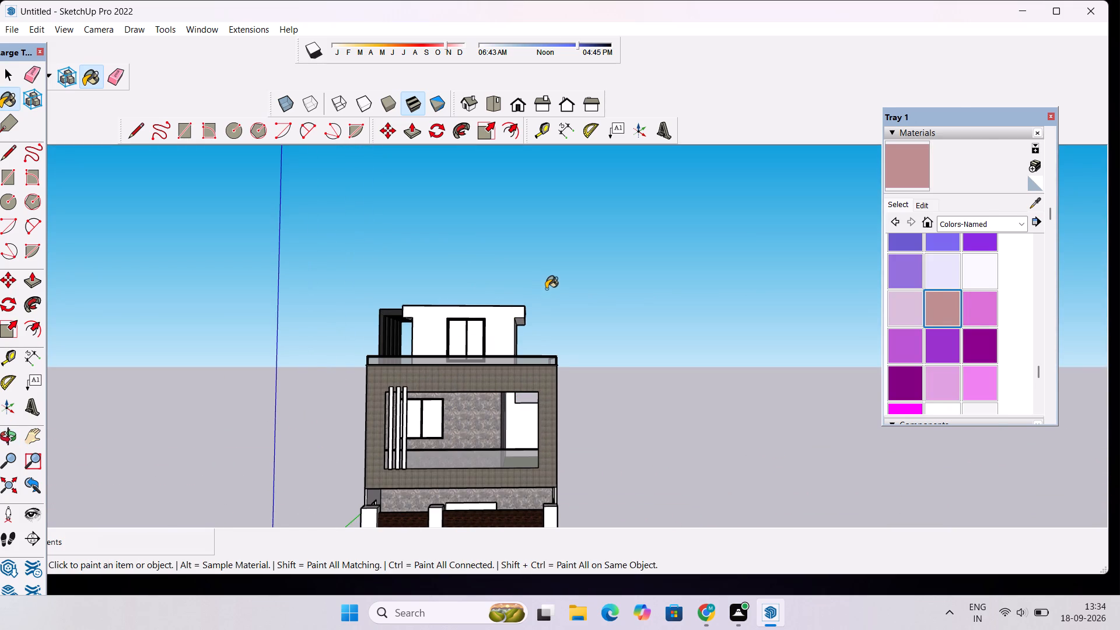
scroll(546, 289, down, 9)
key(o)
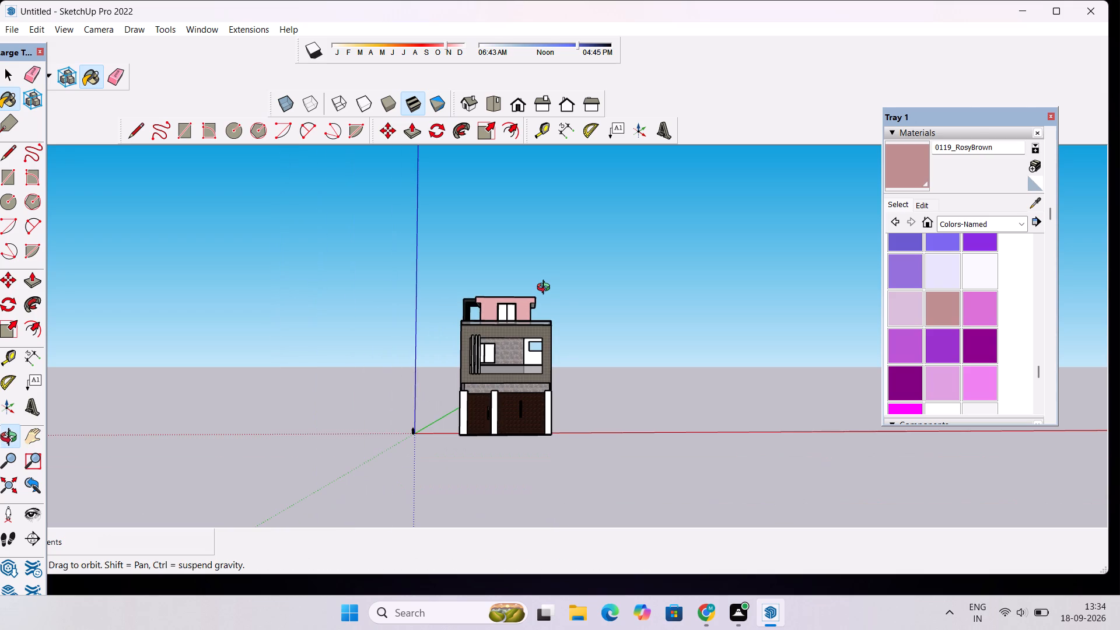
drag(546, 289, 530, 341)
scroll(534, 299, up, 10)
drag(553, 304, 504, 325)
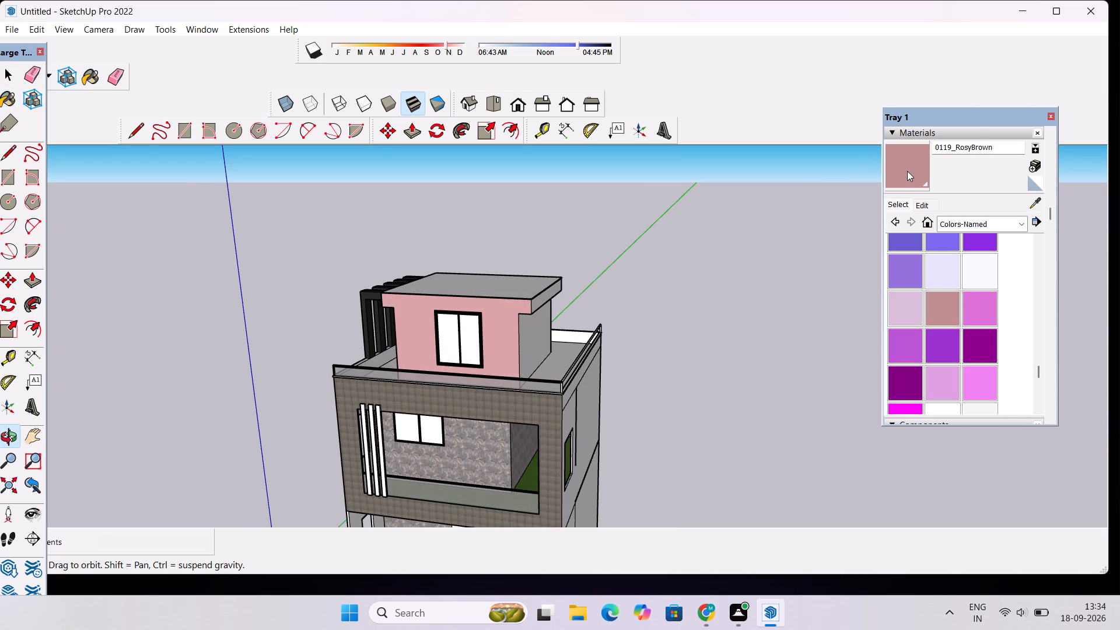
click(907, 171)
scroll(537, 337, up, 9)
click(535, 325)
click(549, 233)
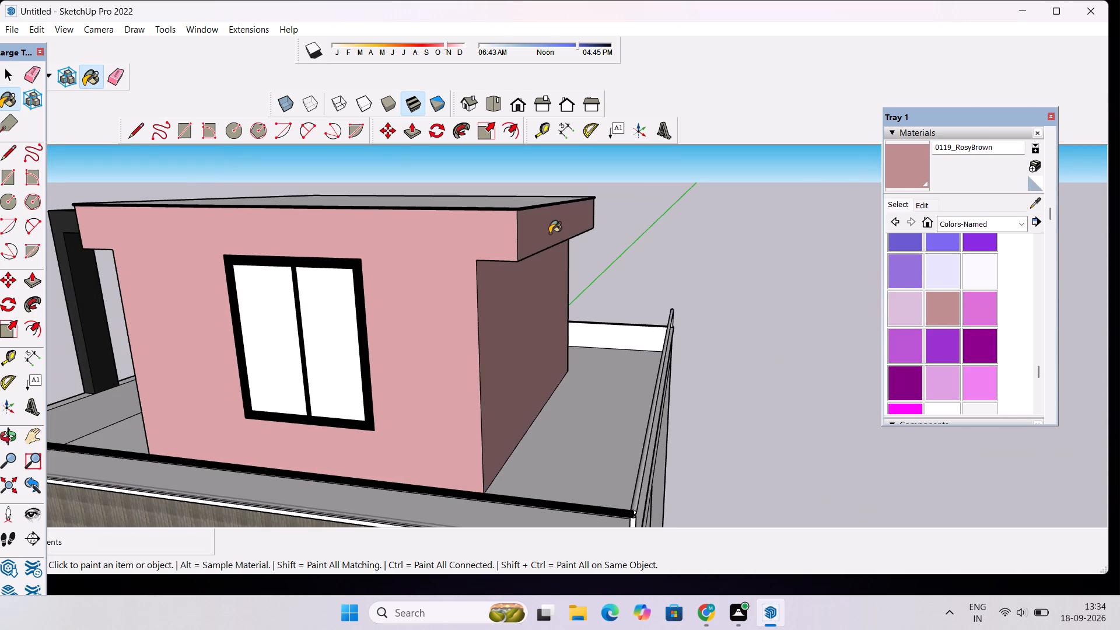
Paint the rooftop room's pergola-side wall, the roof edge above it and the rear wall with 0119_RosyBrown.
key(o)
drag(143, 313, 442, 262)
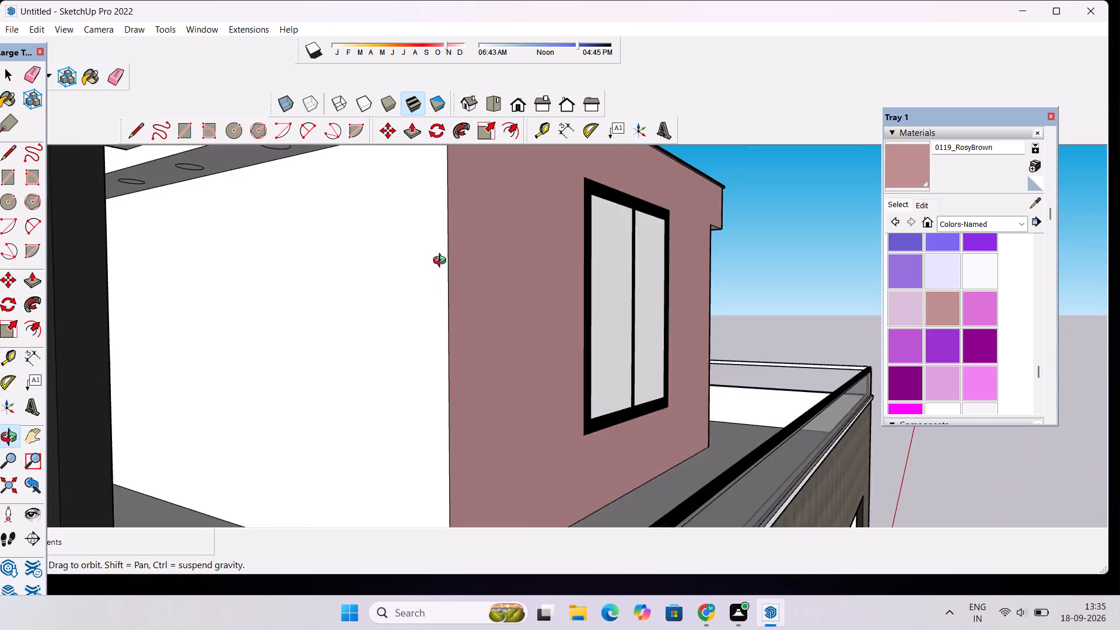
scroll(443, 262, down, 8)
drag(443, 262, 457, 307)
click(906, 169)
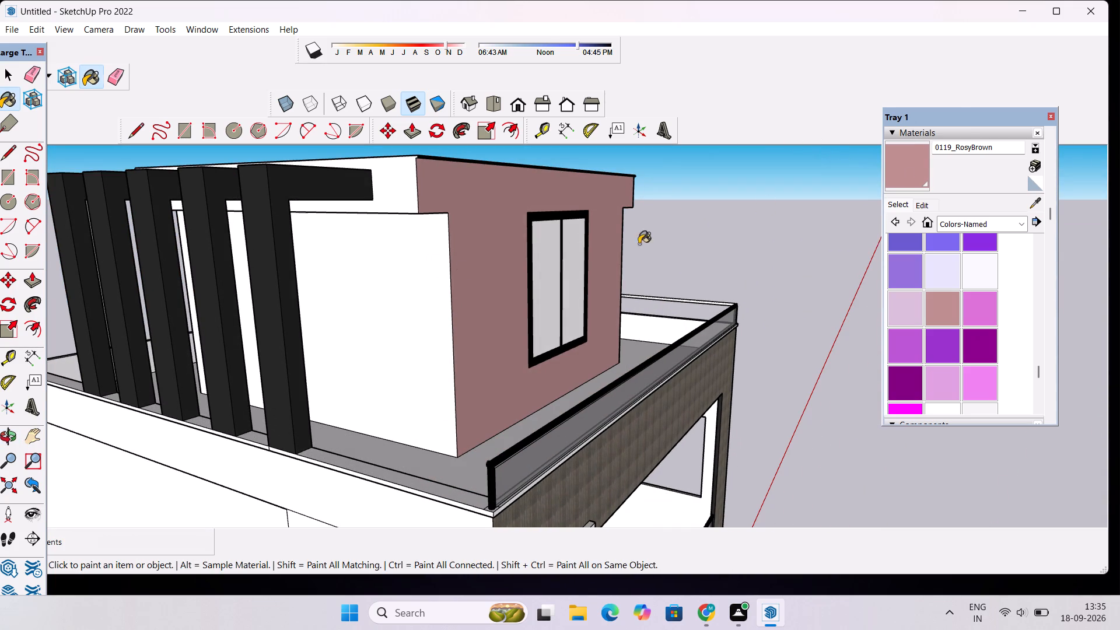
click(421, 285)
click(403, 197)
key(o)
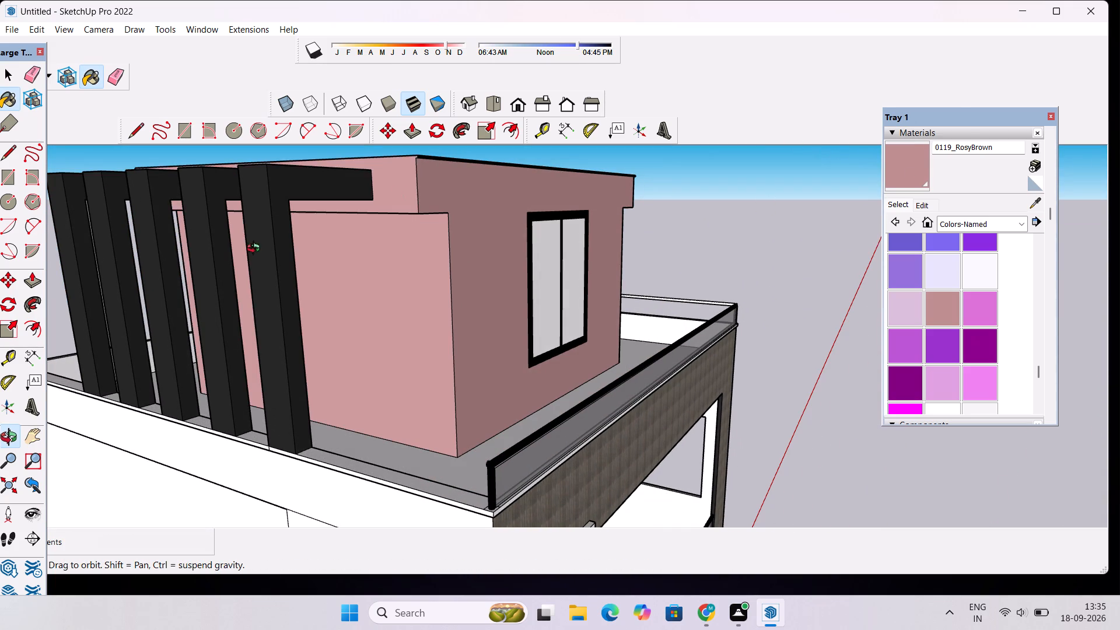
drag(224, 260, 512, 245)
scroll(514, 244, down, 11)
drag(303, 286, 377, 294)
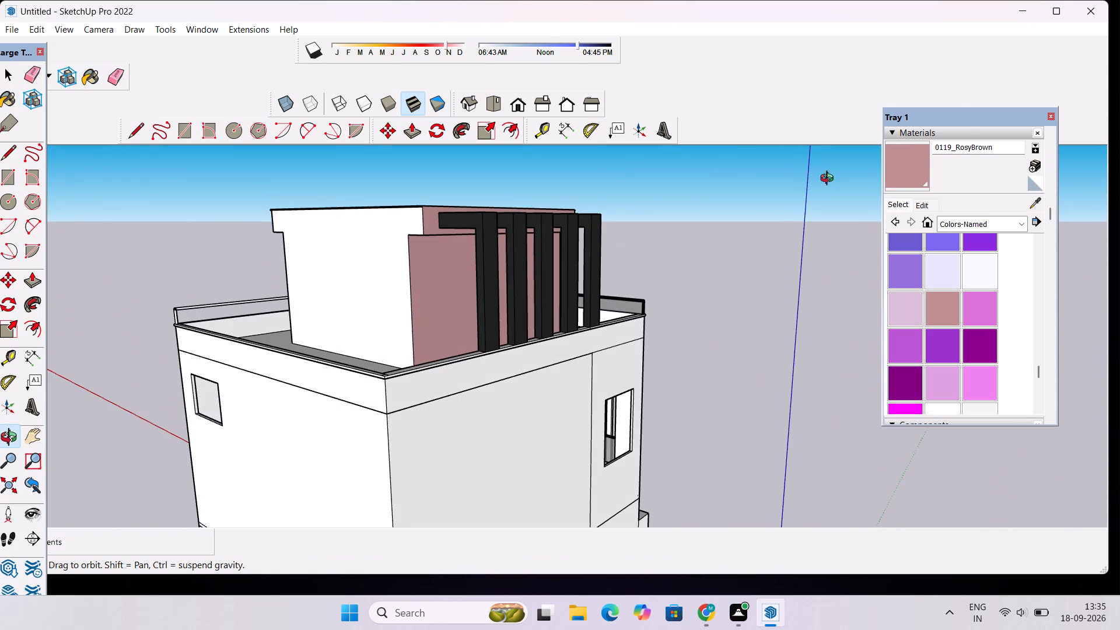
click(918, 166)
click(378, 243)
Examine the rooftop room and the overall front of the house for surfaces still lacking materials.
key(o)
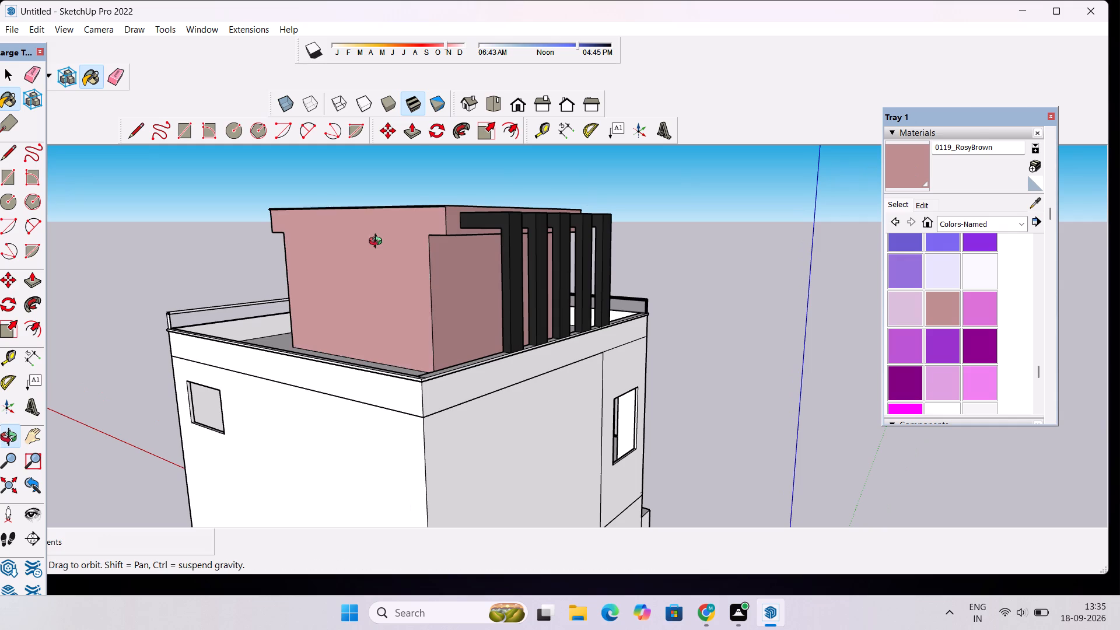
drag(555, 272, 223, 277)
scroll(222, 277, down, 6)
drag(412, 279, 76, 283)
scroll(463, 241, up, 3)
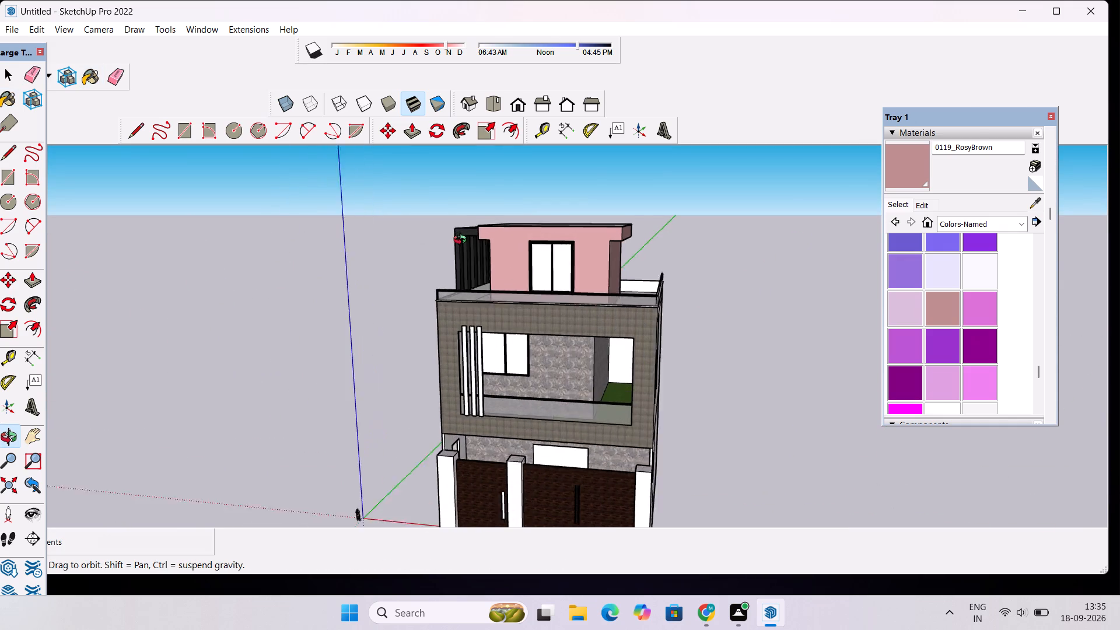
scroll(463, 241, up, 1)
drag(457, 281, 527, 305)
scroll(540, 296, up, 2)
shift+drag(596, 282, 433, 233)
scroll(426, 231, down, 4)
drag(457, 310, 457, 275)
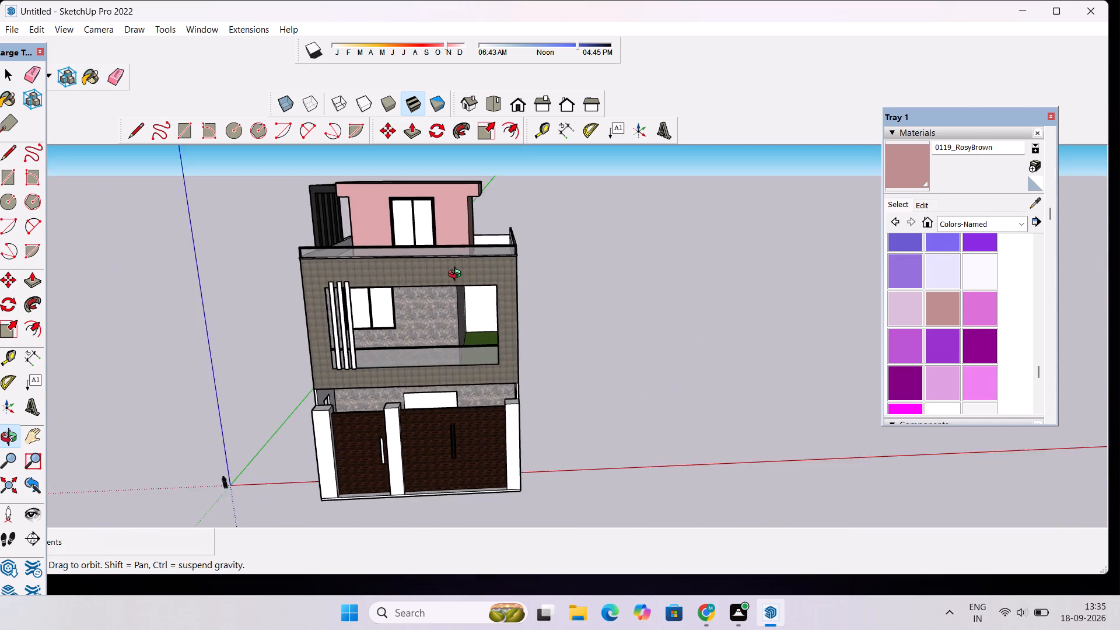
drag(457, 275, 460, 268)
Examine the balcony's recess, inner walls, ceiling and window openings for surfaces still lacking materials.
scroll(460, 281, up, 4)
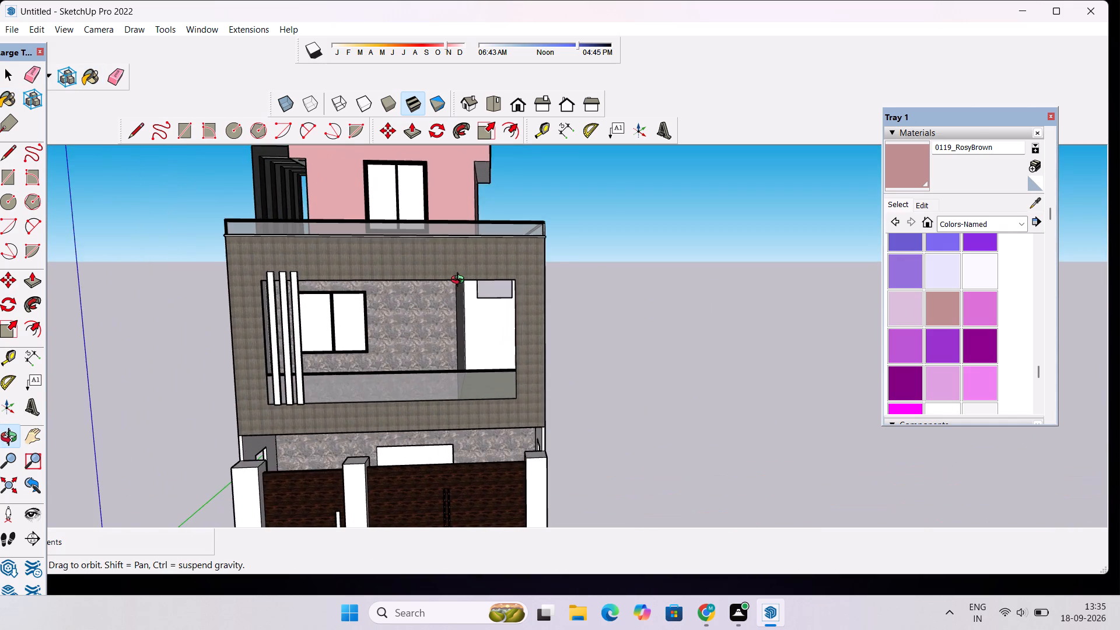
scroll(459, 303, up, 4)
scroll(459, 303, down, 4)
drag(454, 327, 463, 363)
scroll(463, 359, up, 4)
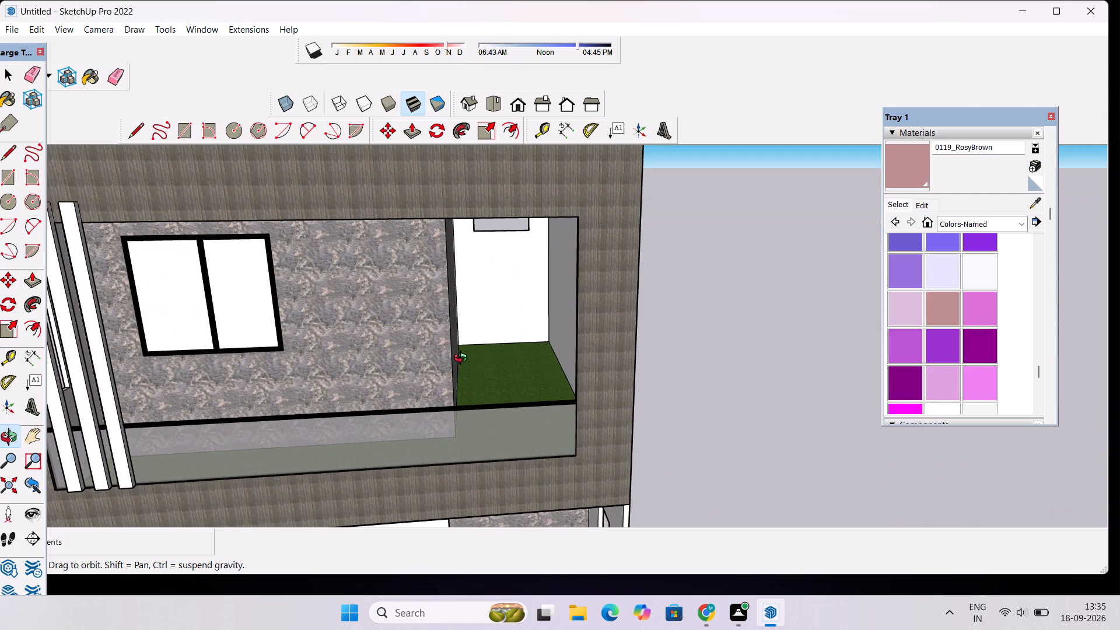
scroll(463, 359, down, 3)
scroll(463, 359, up, 5)
drag(451, 355, 449, 295)
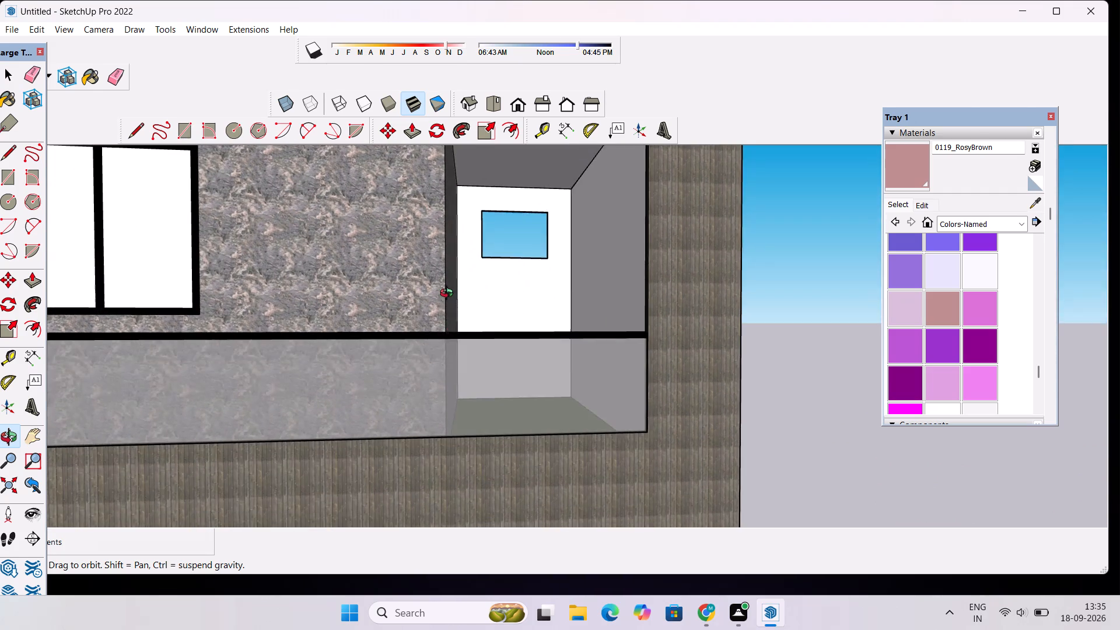
drag(449, 295, 411, 316)
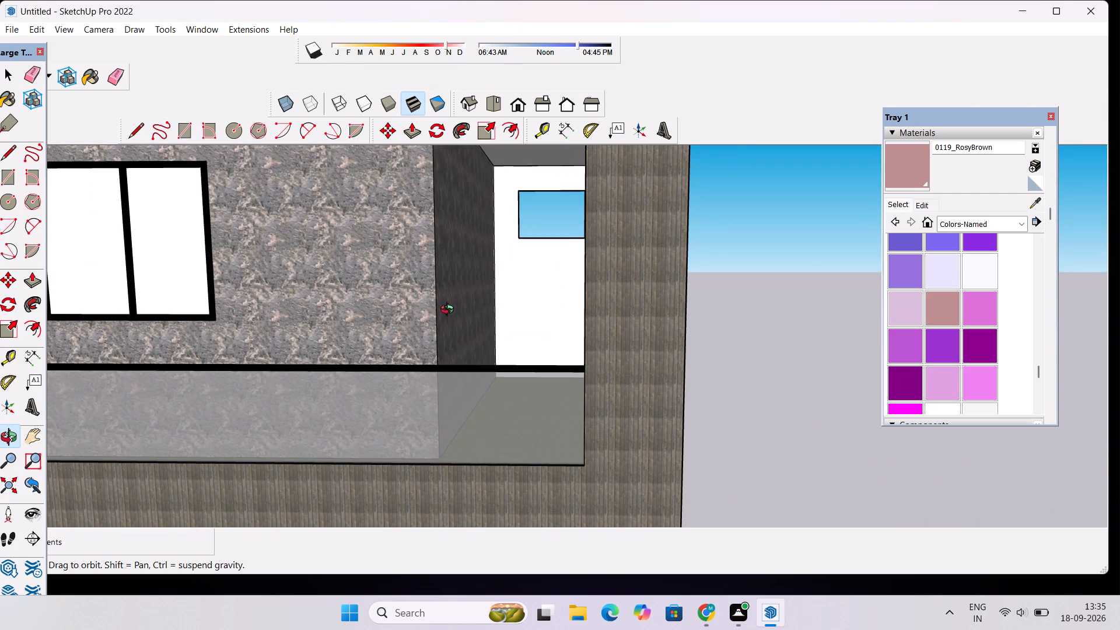
scroll(452, 325, down, 9)
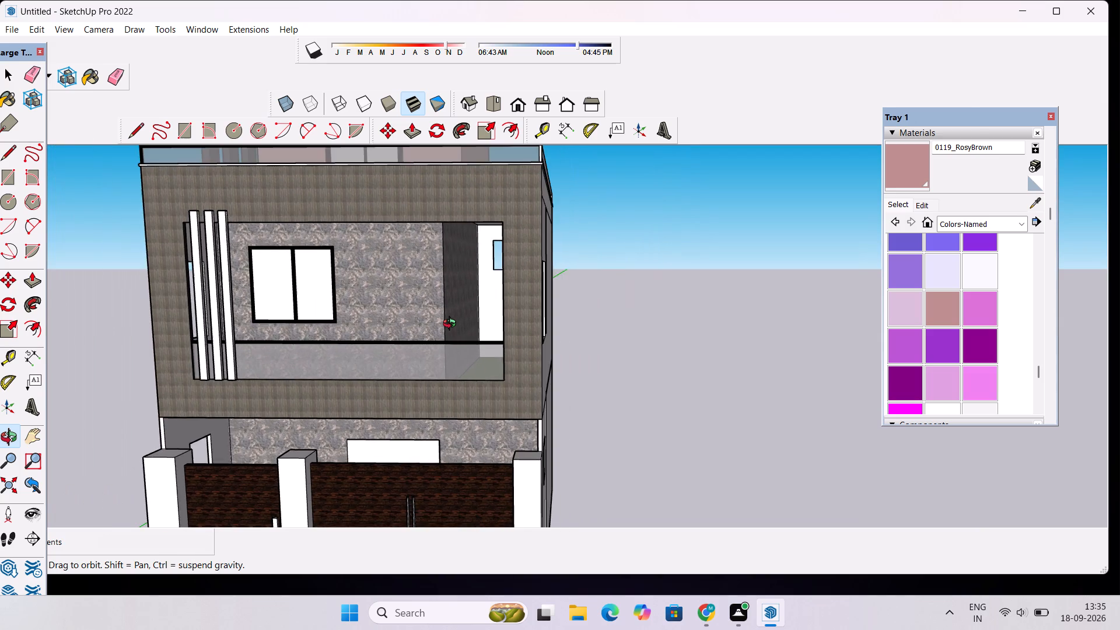
drag(452, 325, 468, 372)
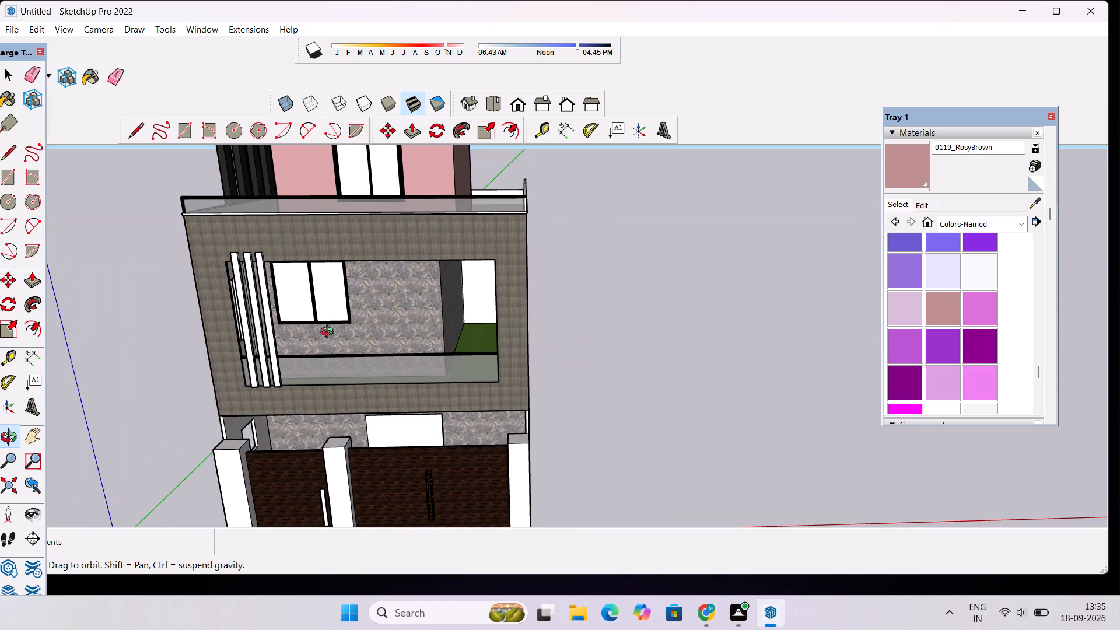
scroll(330, 333, up, 4)
shift+drag(329, 332, 418, 332)
scroll(420, 331, down, 5)
drag(468, 363, 487, 355)
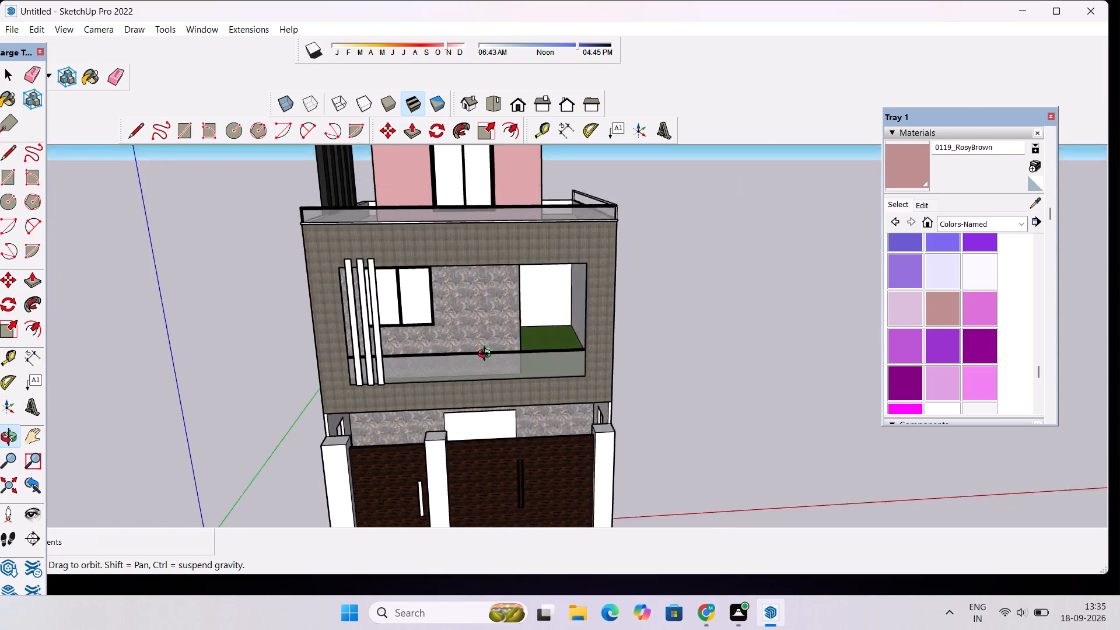
drag(487, 355, 677, 268)
scroll(524, 299, up, 7)
drag(610, 278, 482, 299)
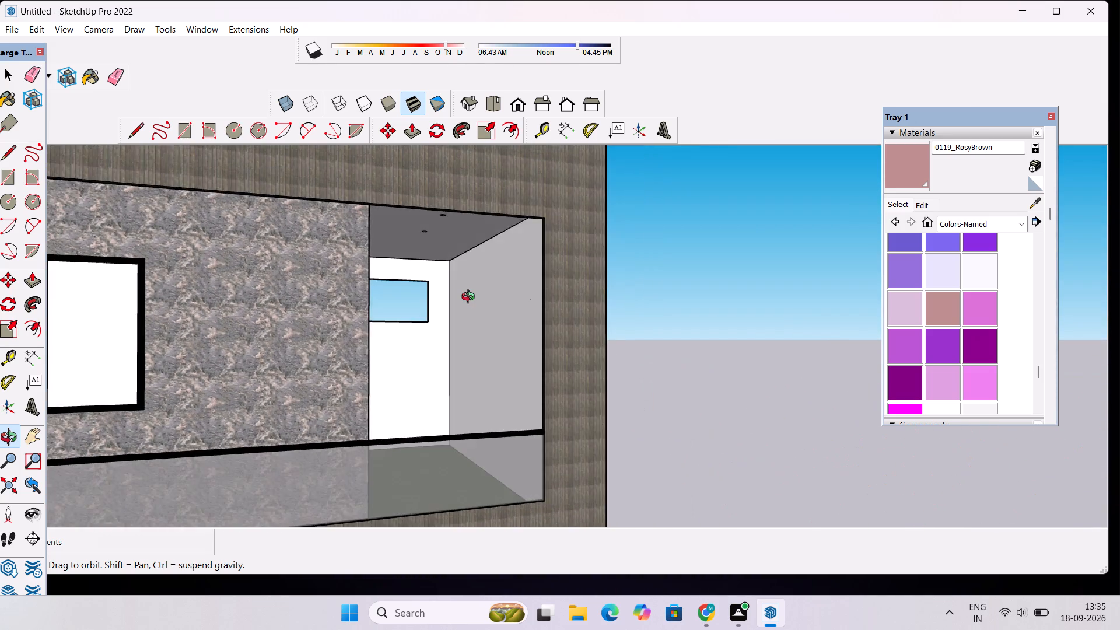
scroll(471, 298, down, 4)
drag(500, 303, 405, 331)
scroll(402, 310, up, 4)
drag(414, 317, 480, 313)
scroll(488, 310, up, 1)
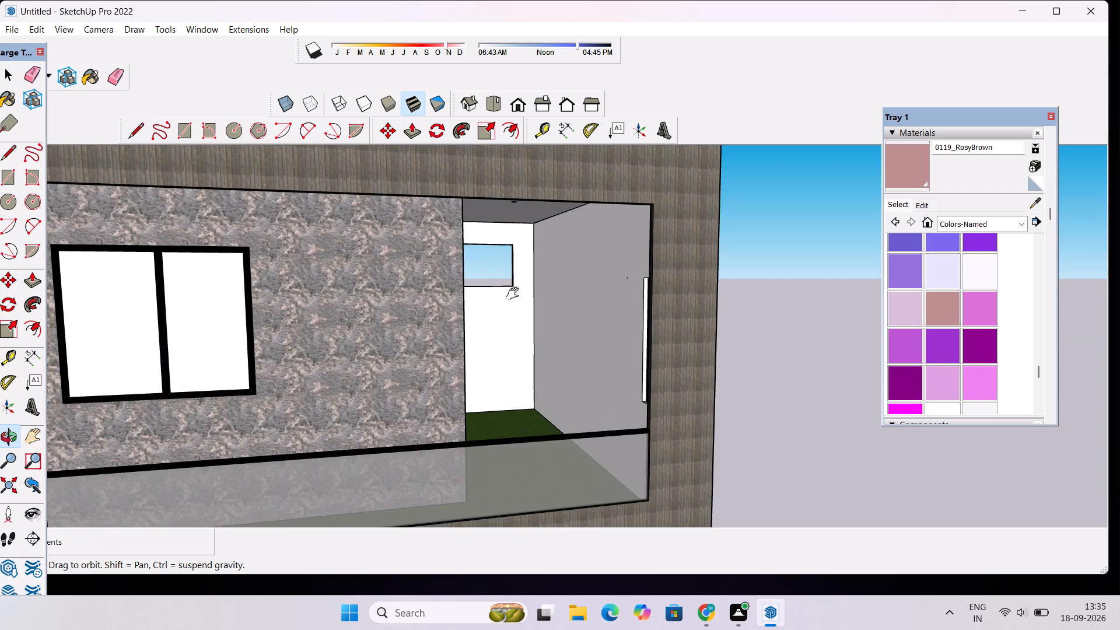
shift+drag(515, 294, 555, 351)
scroll(562, 346, down, 2)
drag(574, 373, 564, 321)
shift+drag(574, 383, 562, 317)
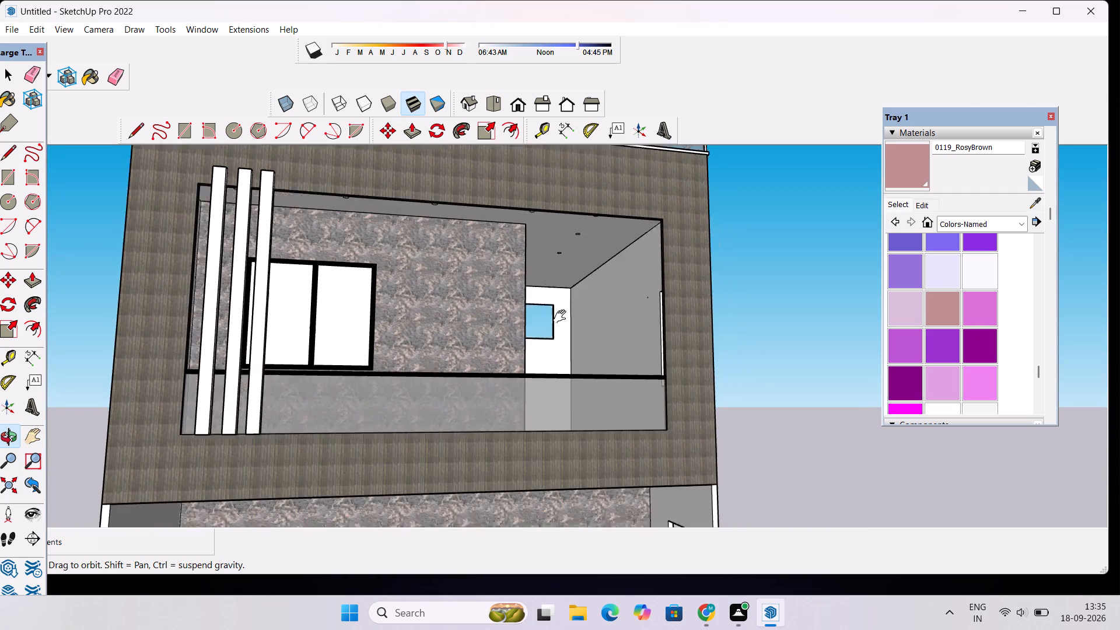
shift+drag(562, 317, 560, 304)
drag(563, 323, 560, 346)
scroll(562, 329, up, 2)
shift+drag(576, 241, 583, 326)
scroll(583, 326, up, 1)
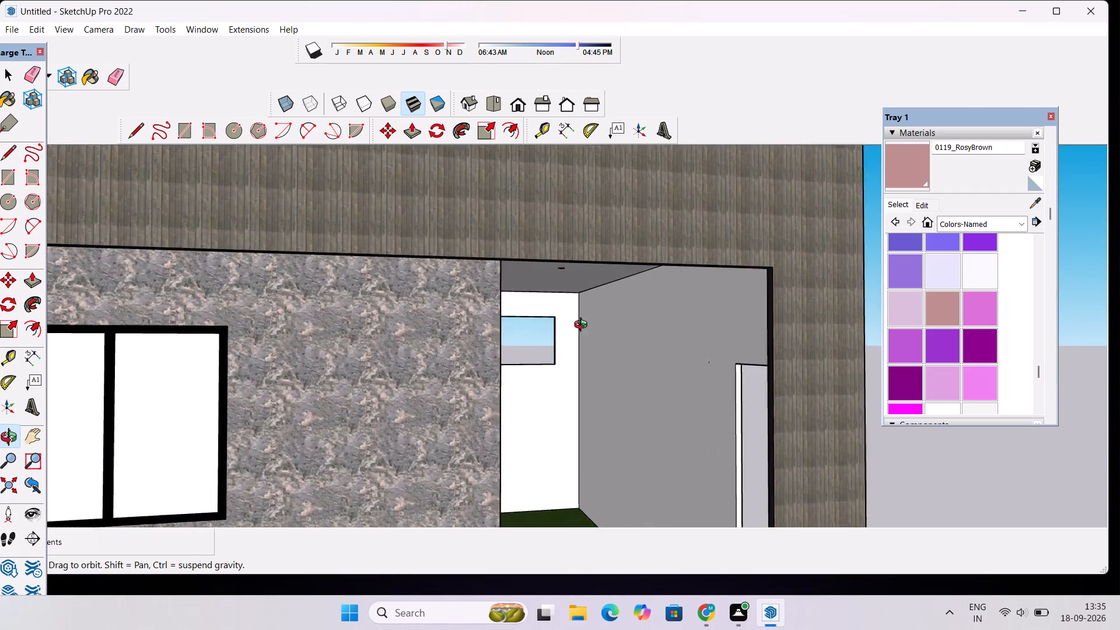
scroll(583, 326, up, 1)
drag(582, 341, 582, 280)
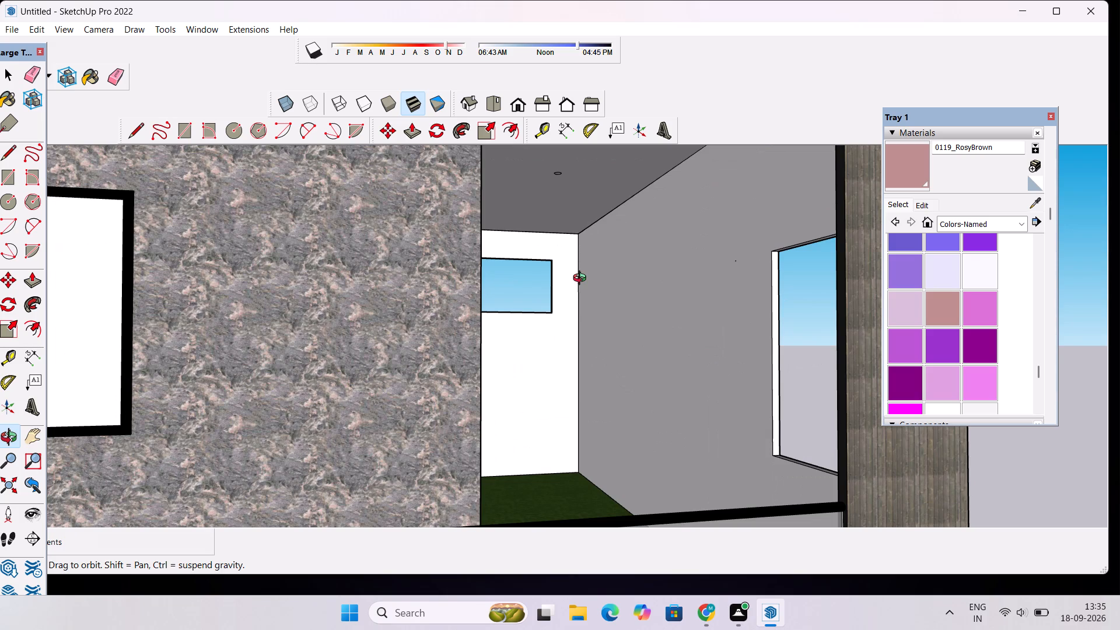
scroll(582, 279, down, 1)
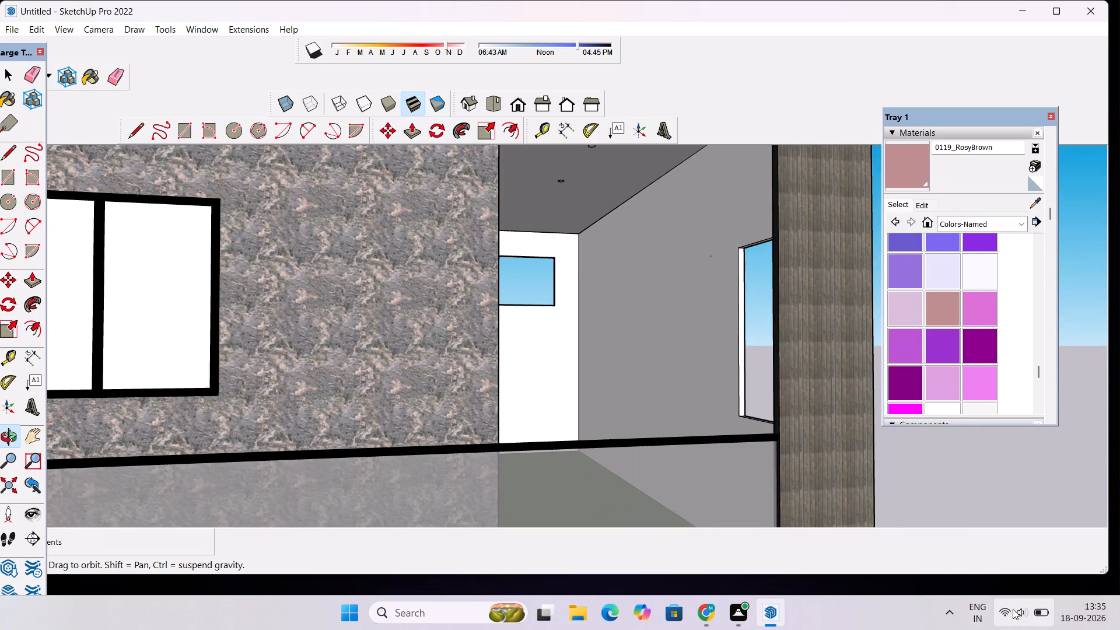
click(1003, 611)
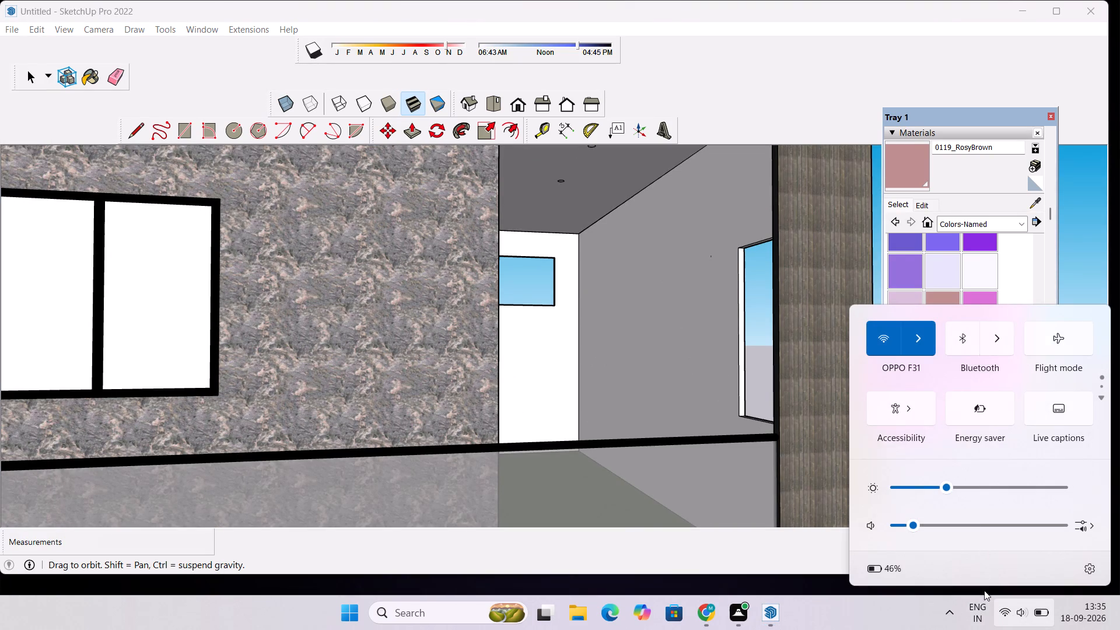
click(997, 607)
Examine the balcony recess, the vertical fins and the overall front of the house for remaining unpainted walls.
scroll(440, 262, down, 4)
drag(482, 298, 459, 380)
scroll(468, 309, up, 2)
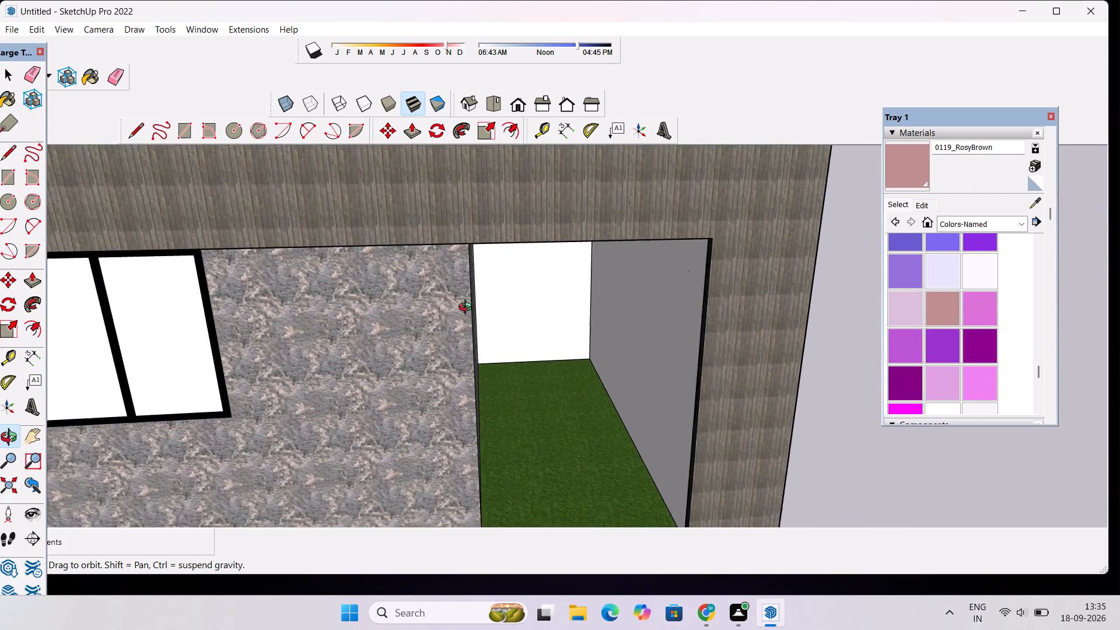
scroll(468, 309, up, 2)
scroll(468, 308, down, 4)
drag(471, 355, 449, 290)
scroll(449, 288, down, 4)
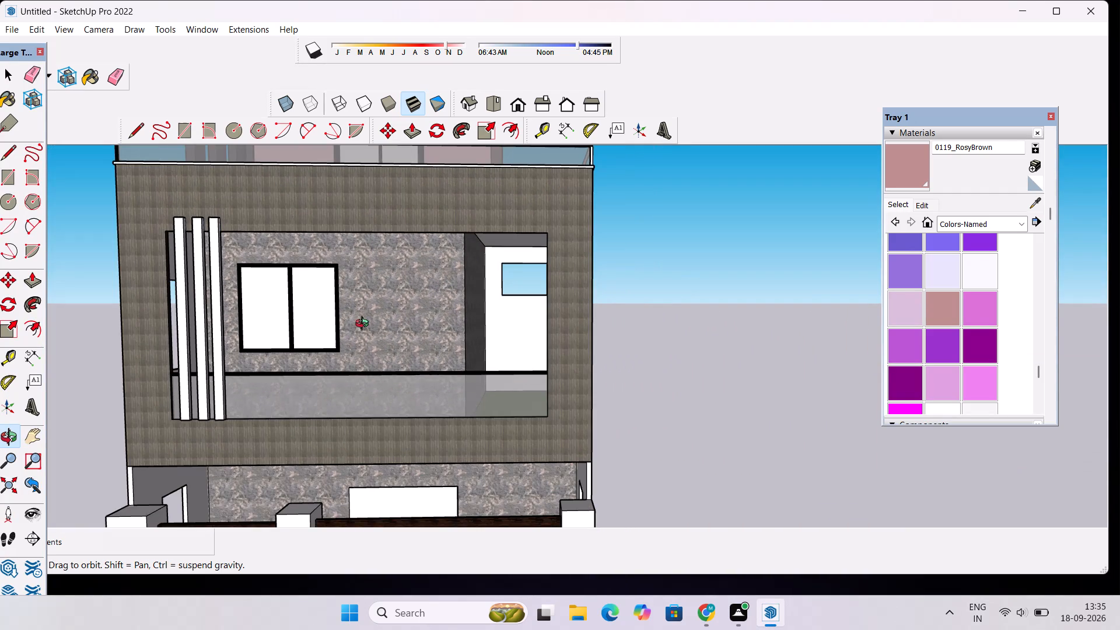
scroll(351, 327, up, 5)
scroll(351, 327, down, 5)
drag(279, 298, 470, 301)
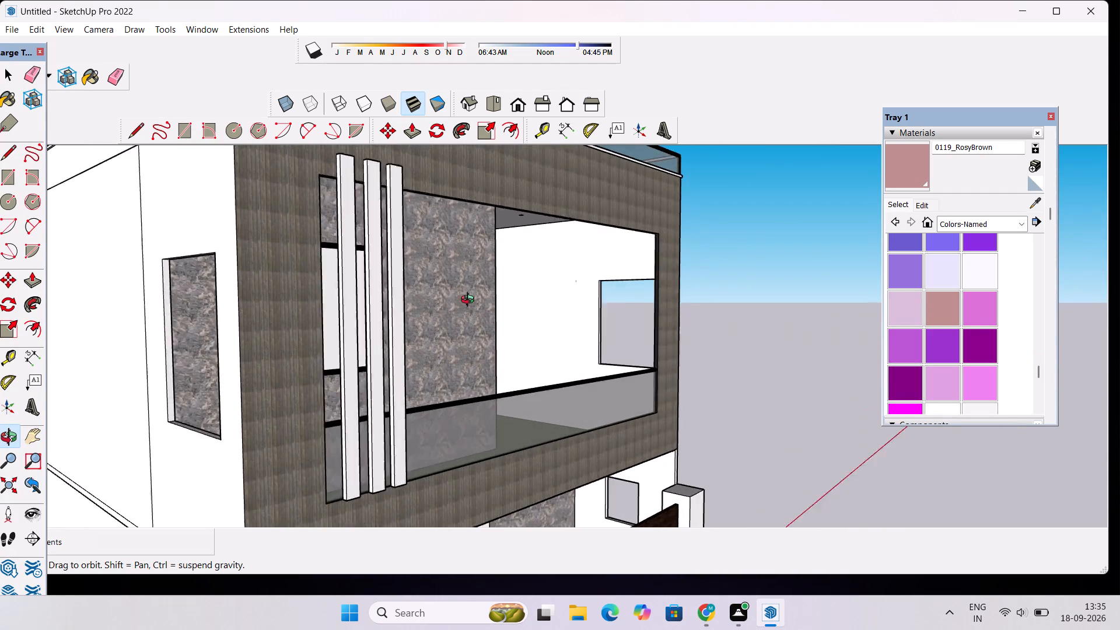
drag(470, 301, 428, 301)
scroll(428, 301, down, 3)
drag(427, 303, 358, 311)
drag(418, 310, 351, 311)
shift+drag(325, 304, 410, 333)
scroll(424, 320, down, 4)
drag(443, 307, 440, 337)
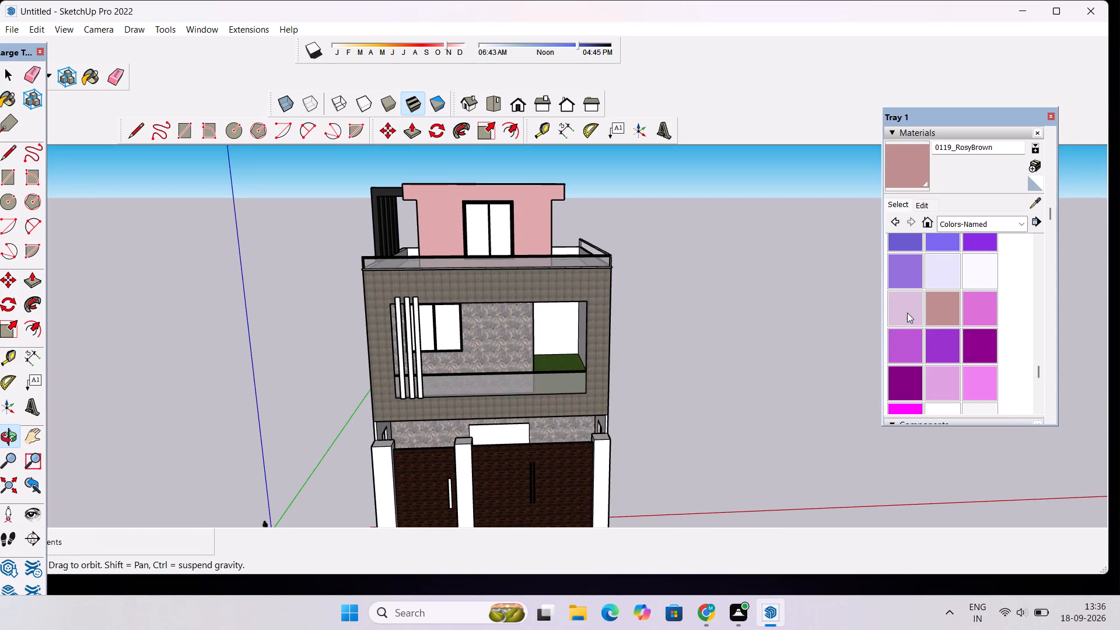
Paint the back wall and the outer side wall inside the balcony recess with 0118_Thistle from Colors-Named.
scroll(905, 317, down, 1)
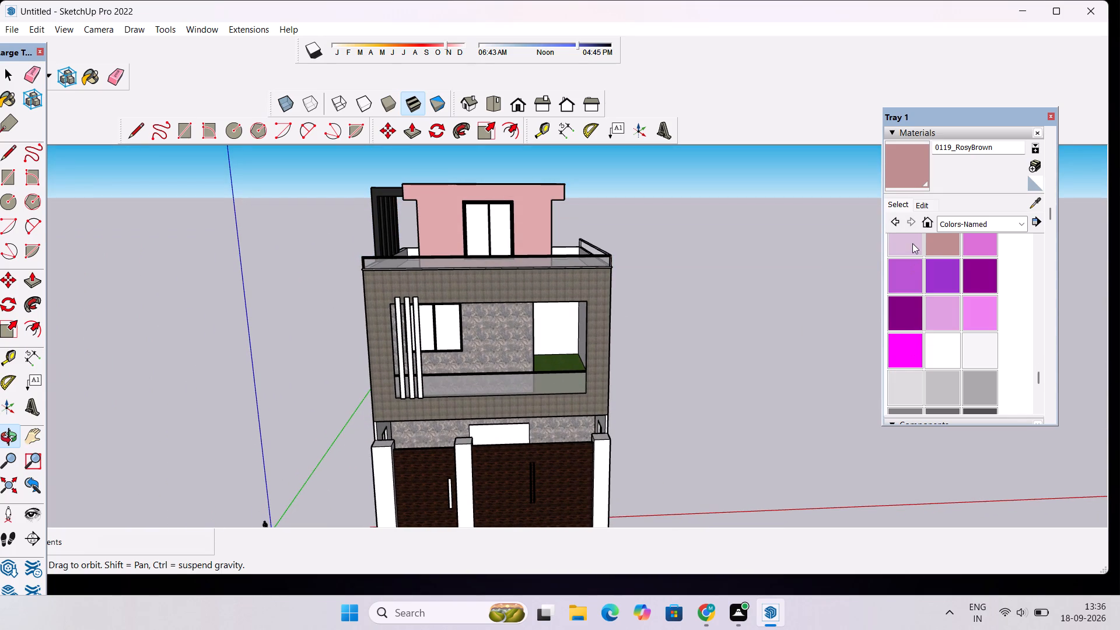
click(912, 243)
scroll(546, 327, up, 8)
click(551, 309)
click(685, 285)
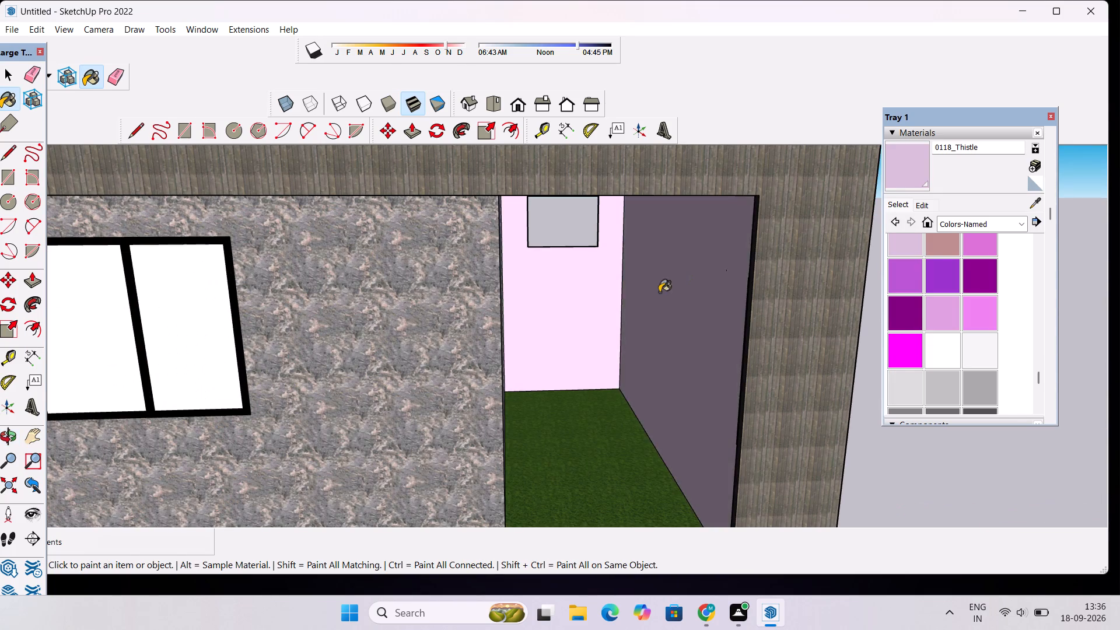
Paint the two inner side walls of the ground-floor porch behind the gates with 0118_Thistle.
scroll(548, 320, down, 4)
scroll(436, 305, down, 8)
scroll(461, 398, up, 10)
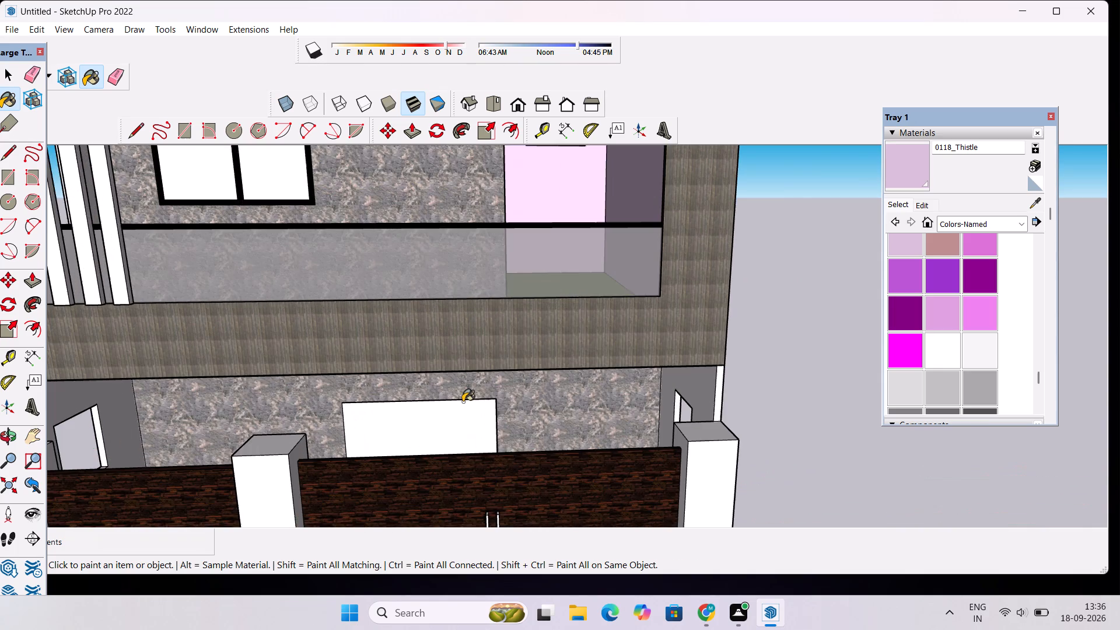
scroll(594, 436, up, 4)
click(719, 349)
scroll(788, 347, down, 6)
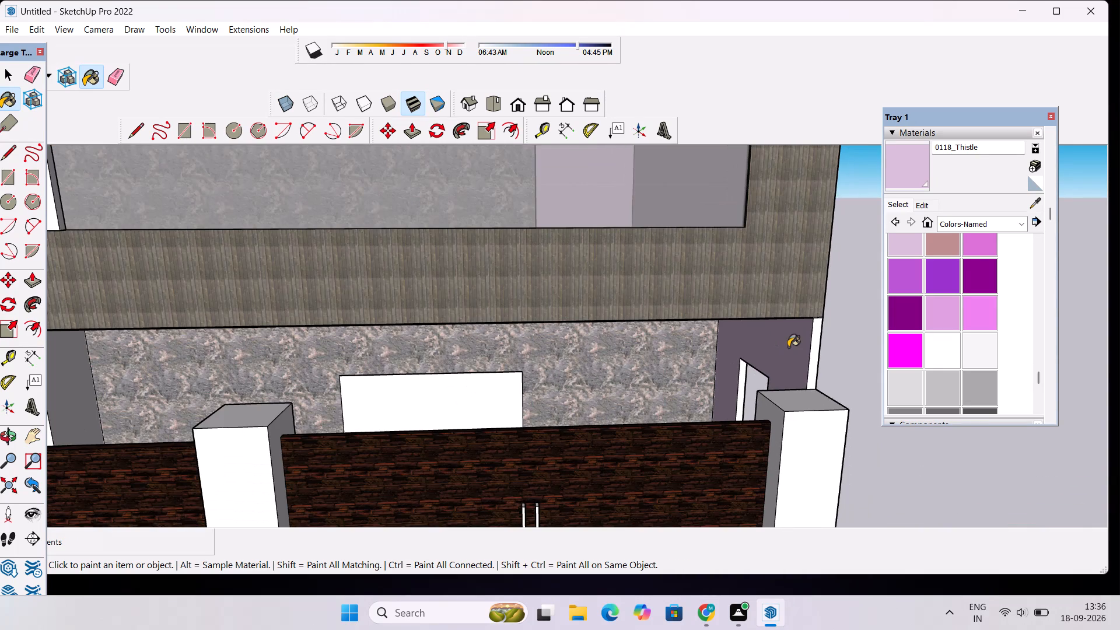
click(109, 363)
scroll(171, 342, down, 7)
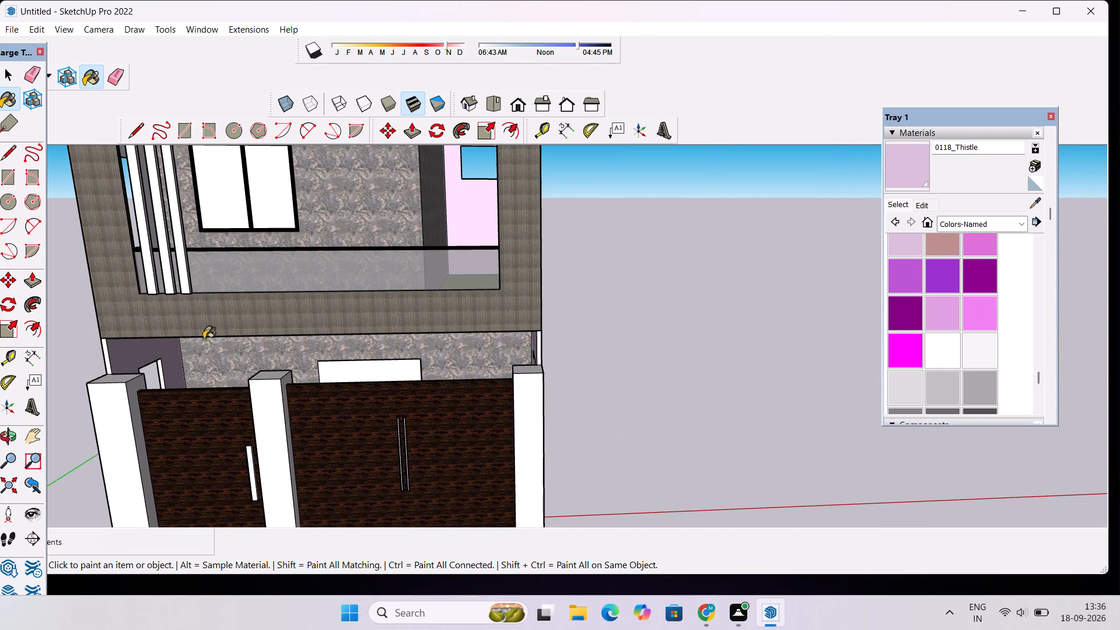
Paint the balcony recess ceiling and the ground-floor porch ceiling with 0125_Plum from Colors-Named.
scroll(333, 335, down, 9)
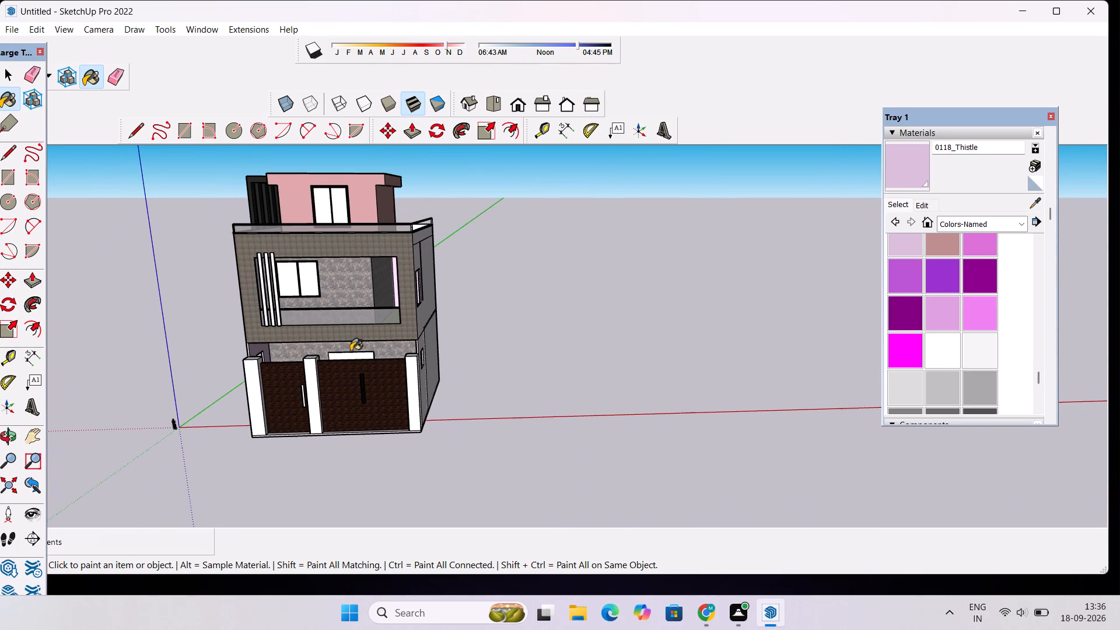
key(o)
drag(353, 351, 387, 172)
scroll(365, 256, up, 4)
drag(413, 243, 374, 209)
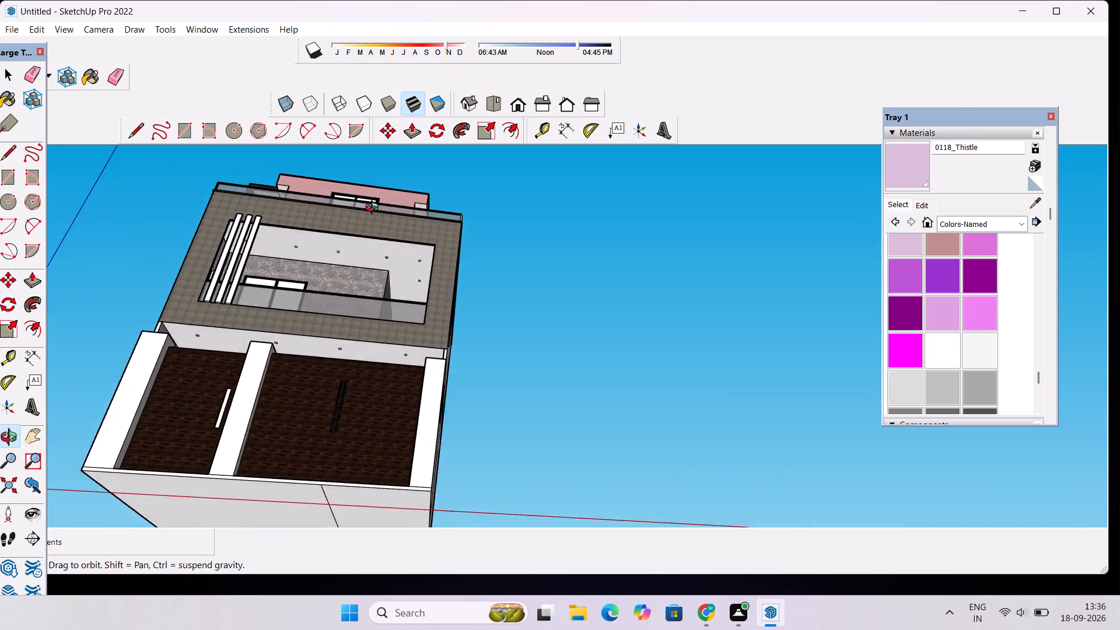
drag(374, 209, 320, 207)
scroll(327, 297, up, 4)
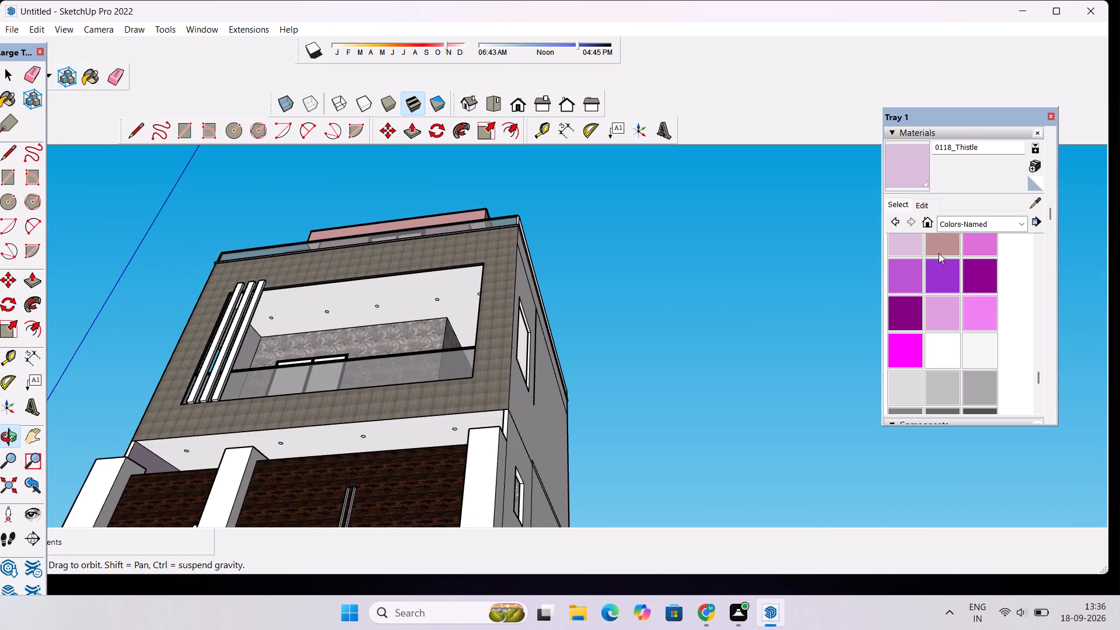
click(941, 313)
scroll(423, 325, up, 5)
click(506, 264)
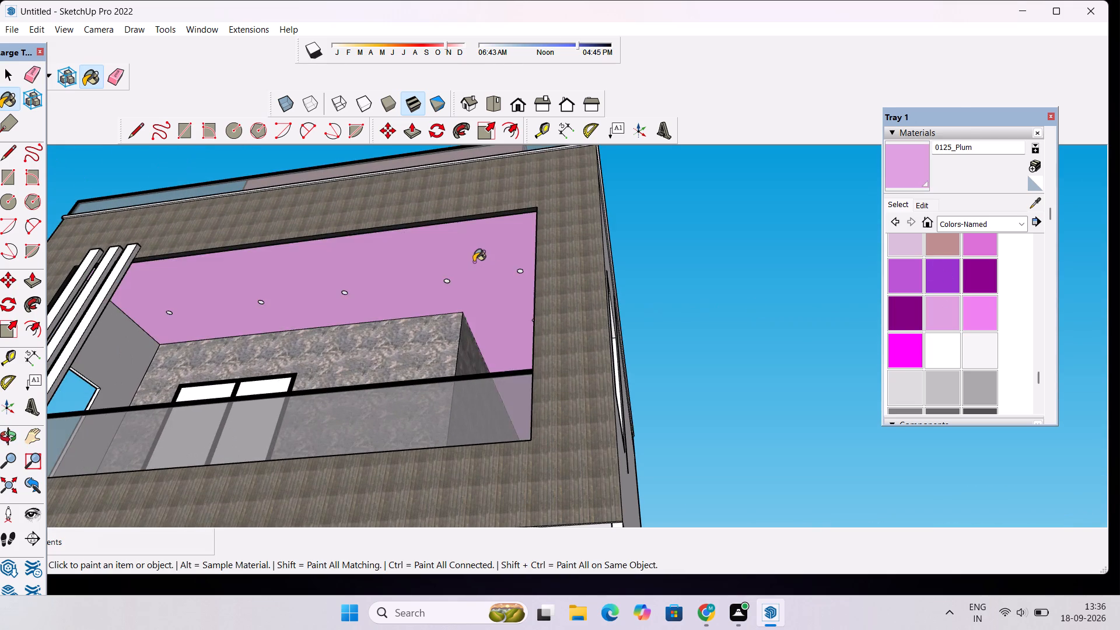
scroll(473, 262, down, 7)
scroll(473, 262, up, 2)
scroll(475, 257, down, 4)
scroll(450, 372, up, 6)
click(459, 338)
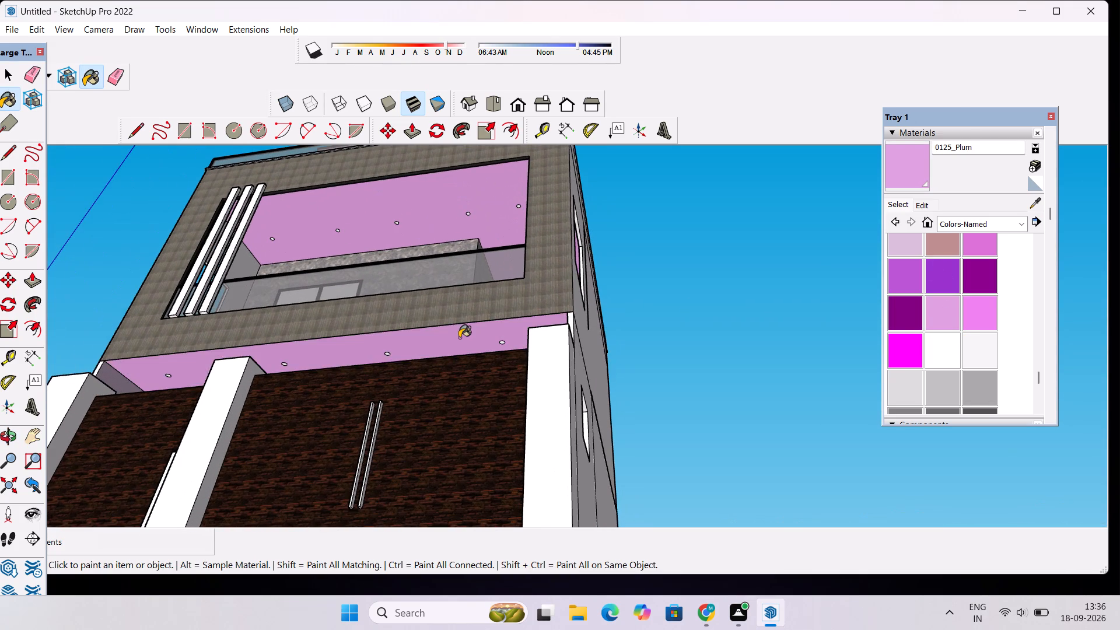
Examine the balcony, porch and rooftop room from the front to judge how the colours work together.
scroll(459, 338, down, 4)
key(o)
drag(459, 338, 616, 411)
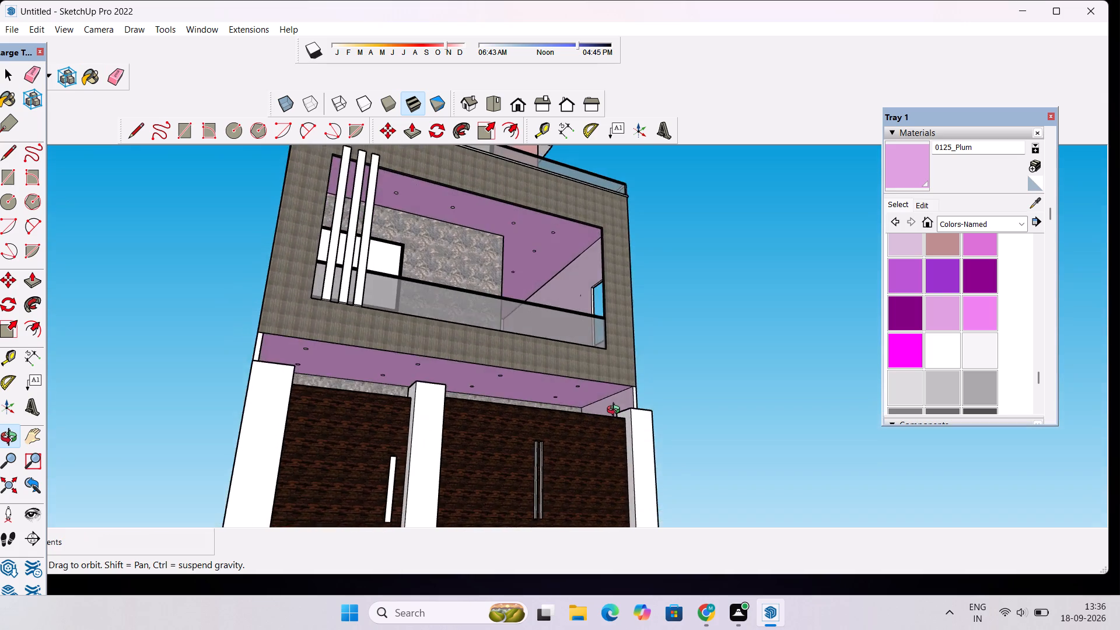
drag(616, 411, 591, 440)
scroll(542, 358, down, 3)
drag(545, 341, 511, 423)
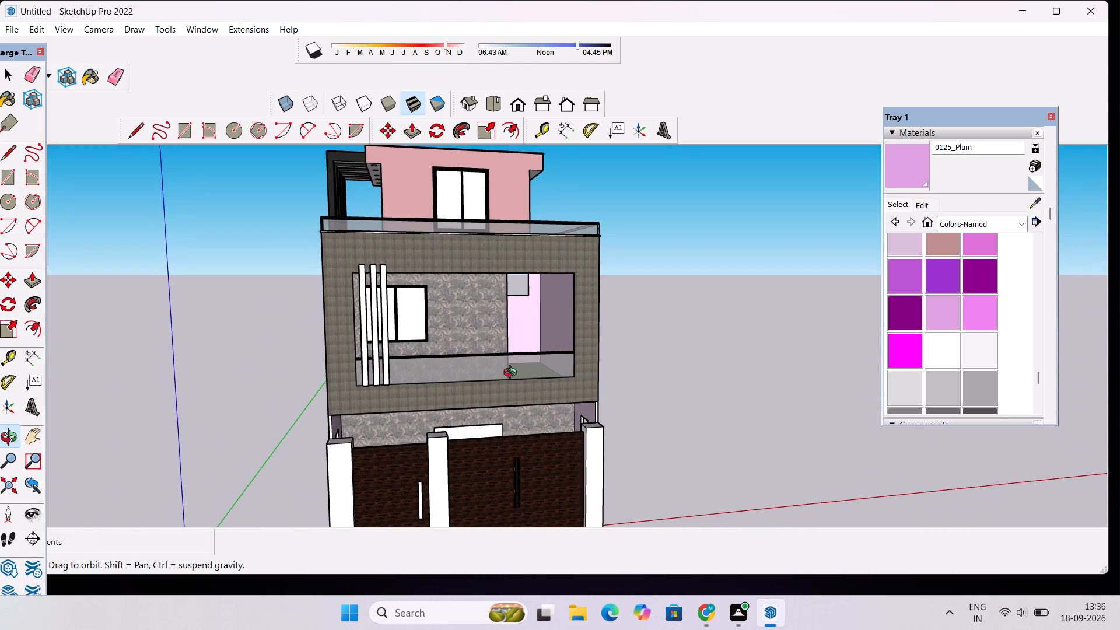
drag(550, 349, 480, 335)
scroll(481, 331, down, 1)
drag(505, 366, 517, 391)
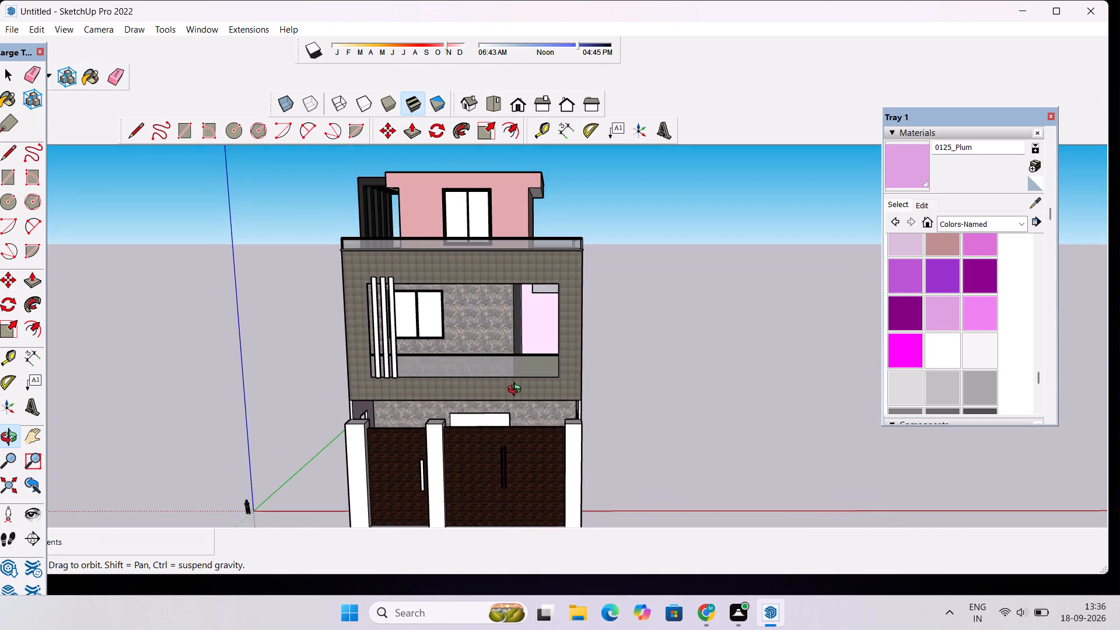
scroll(514, 355, down, 5)
drag(419, 349, 440, 386)
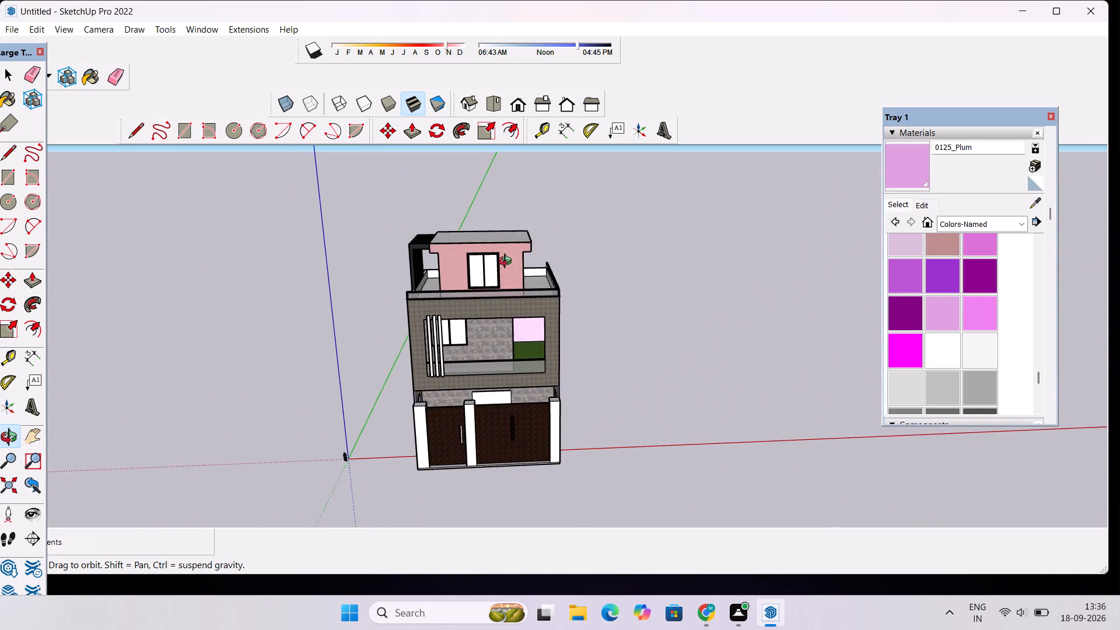
scroll(508, 262, up, 3)
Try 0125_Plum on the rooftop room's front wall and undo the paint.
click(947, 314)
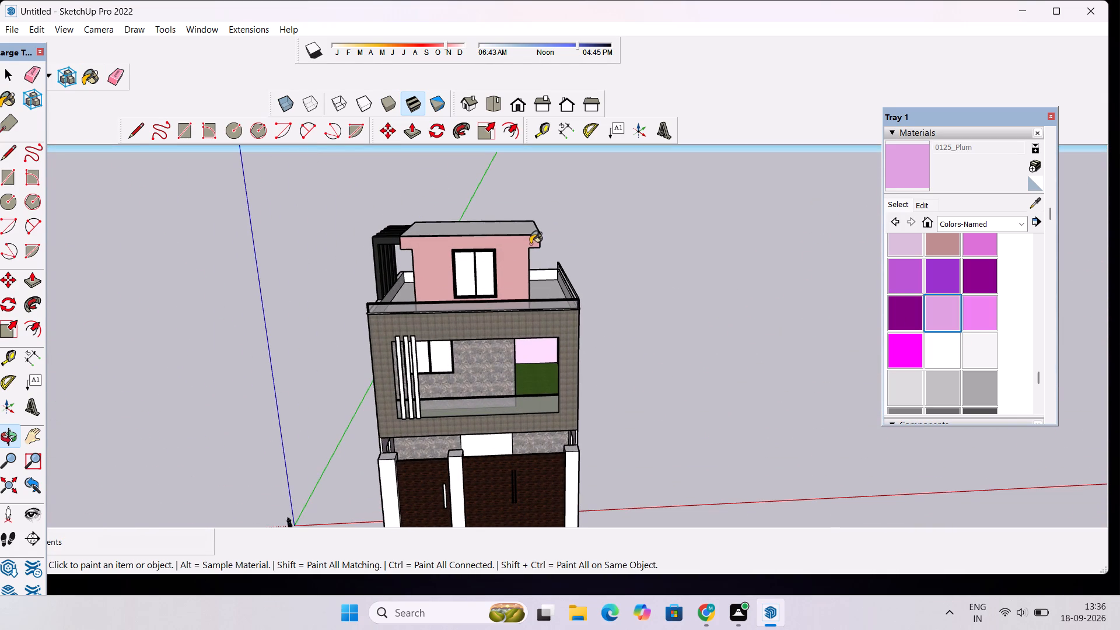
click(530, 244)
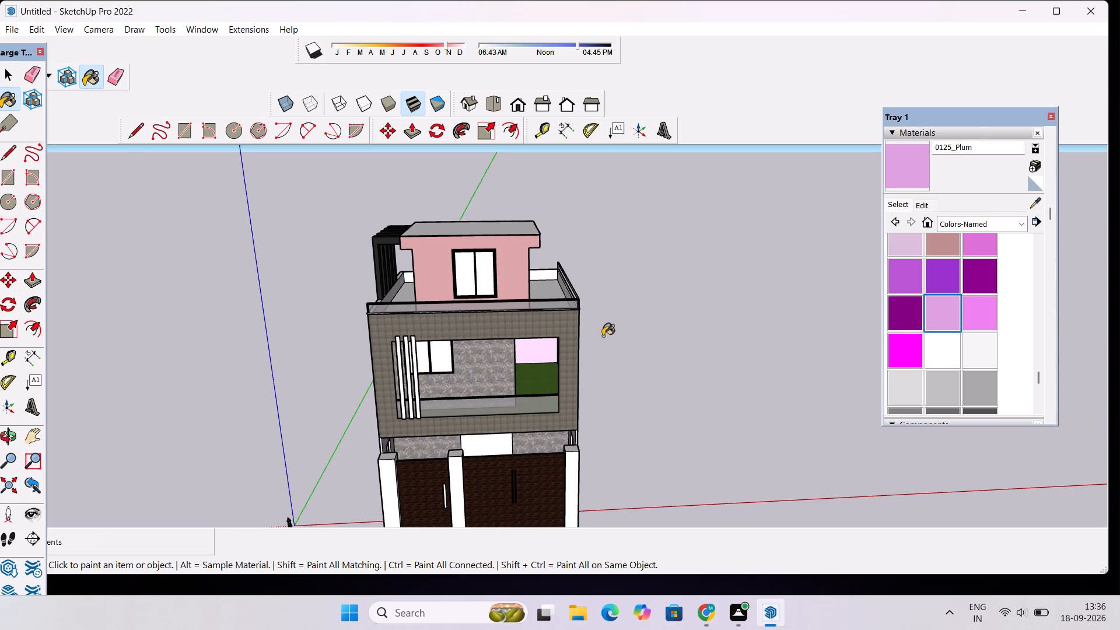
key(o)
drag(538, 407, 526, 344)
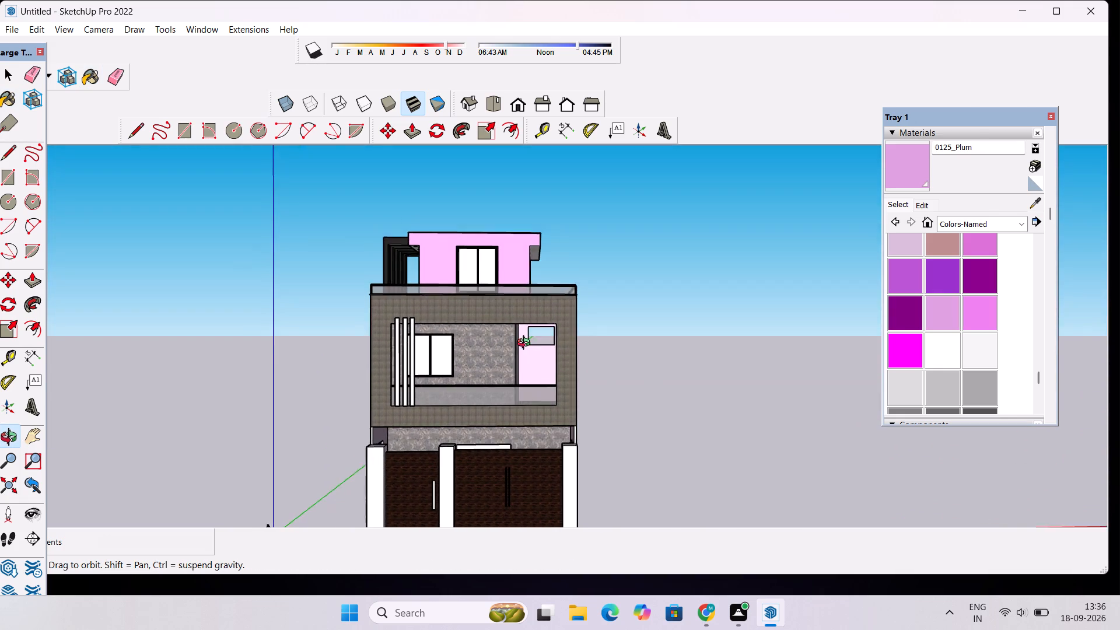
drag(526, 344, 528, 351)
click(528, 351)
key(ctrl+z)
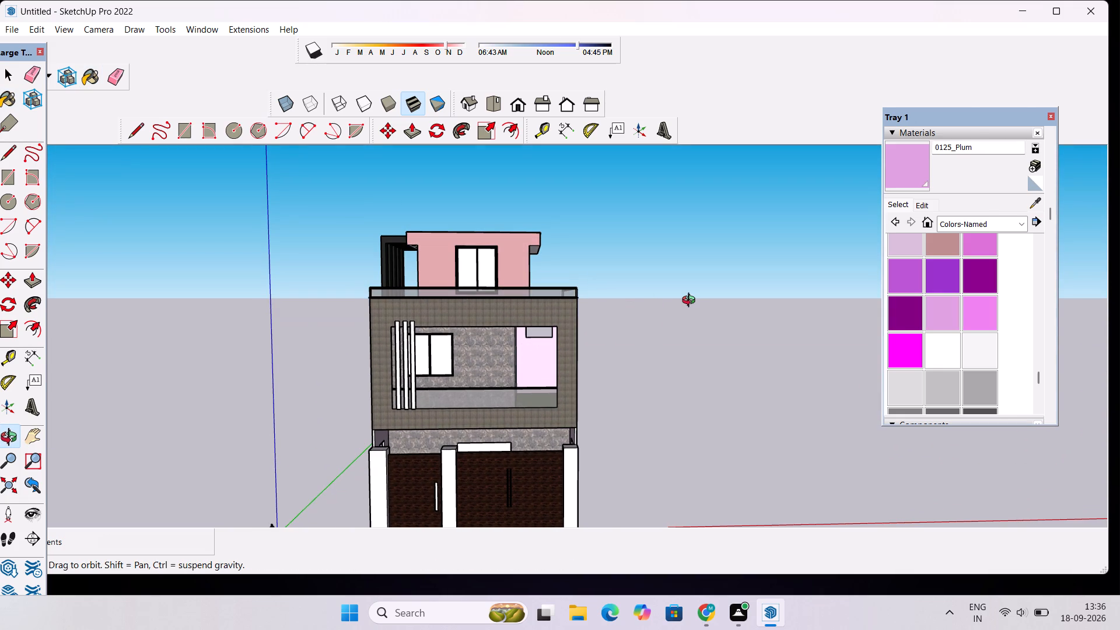
Repaint the rooftop room's front wall, the side wall opposite the pergola and that side's roof-edge band with 0118_Thistle.
drag(616, 317, 605, 366)
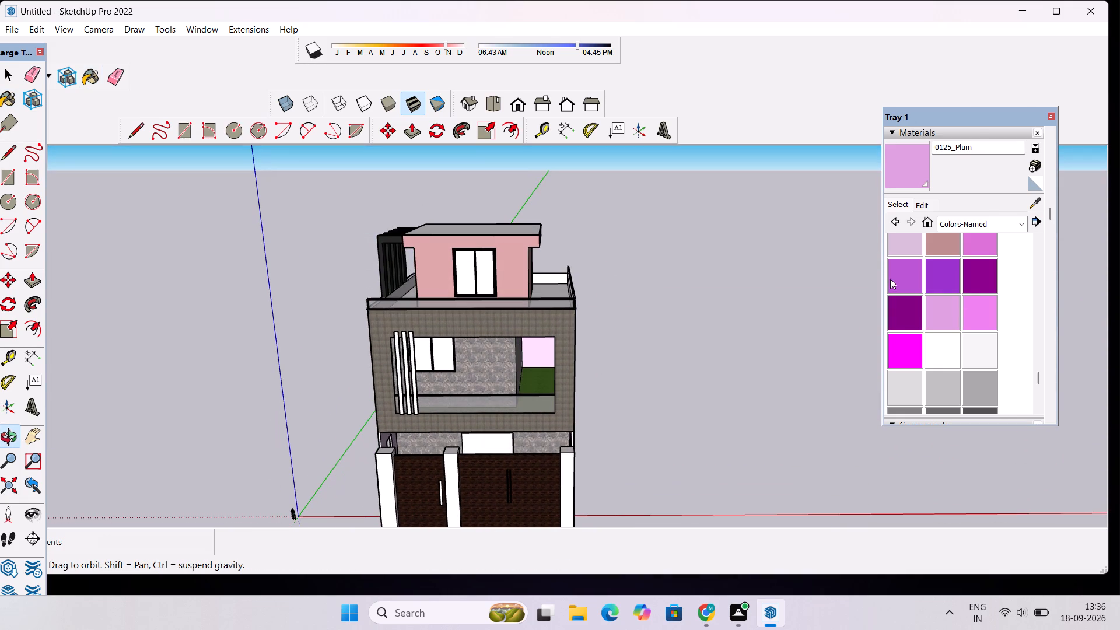
click(908, 247)
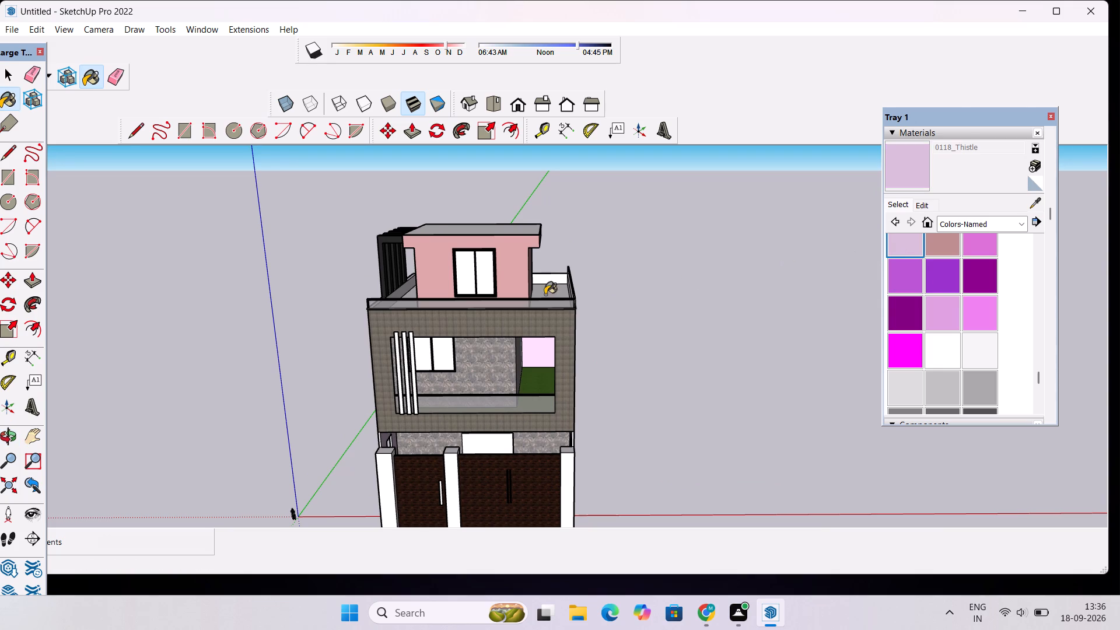
scroll(545, 295, up, 4)
click(492, 240)
scroll(537, 242, up, 5)
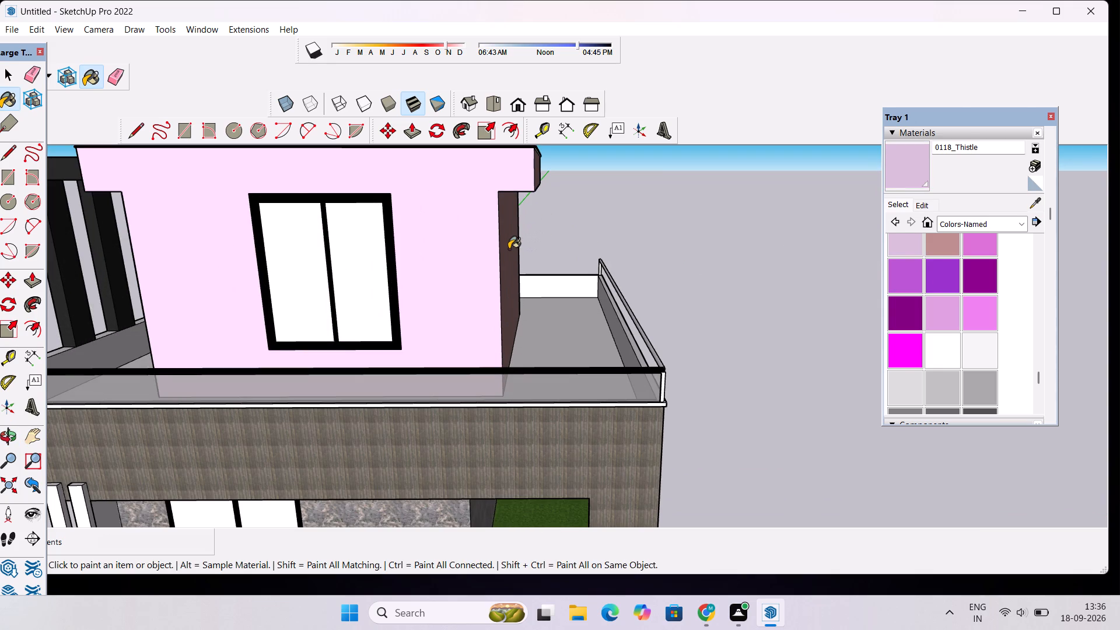
scroll(509, 249, up, 3)
click(505, 245)
key(o)
drag(555, 256, 466, 272)
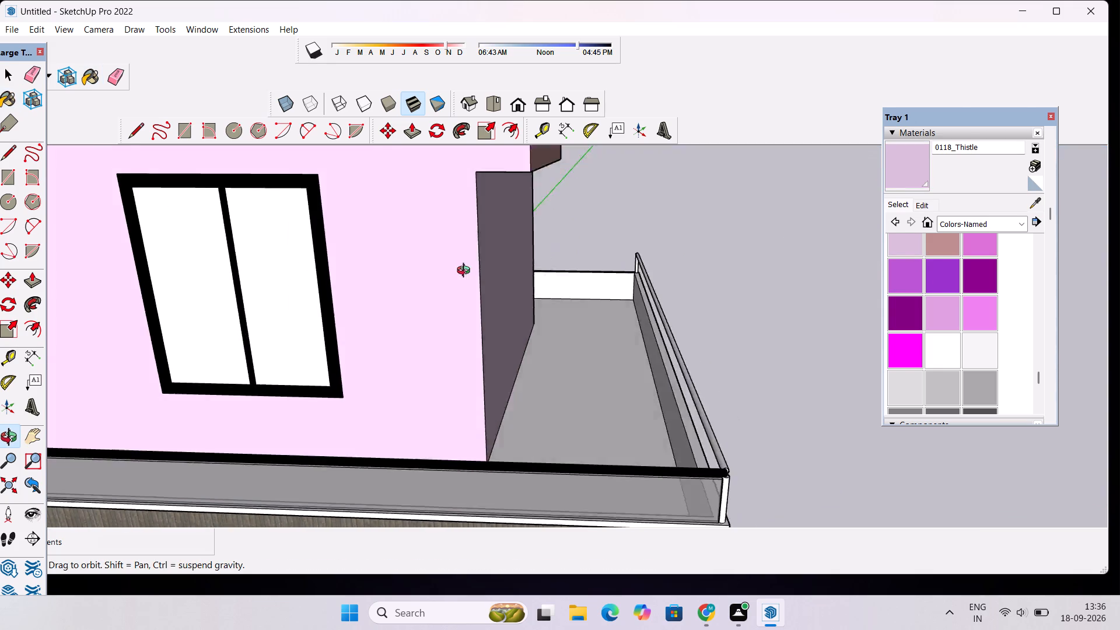
drag(466, 272, 346, 272)
scroll(345, 272, down, 6)
drag(658, 204, 502, 238)
shift+drag(520, 239, 468, 362)
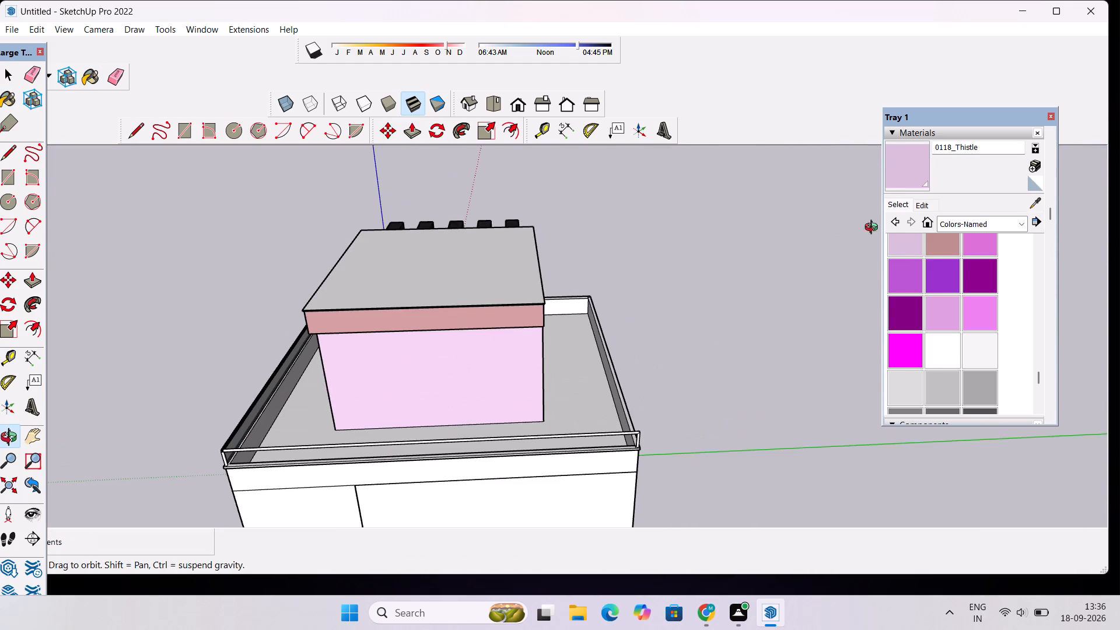
click(904, 166)
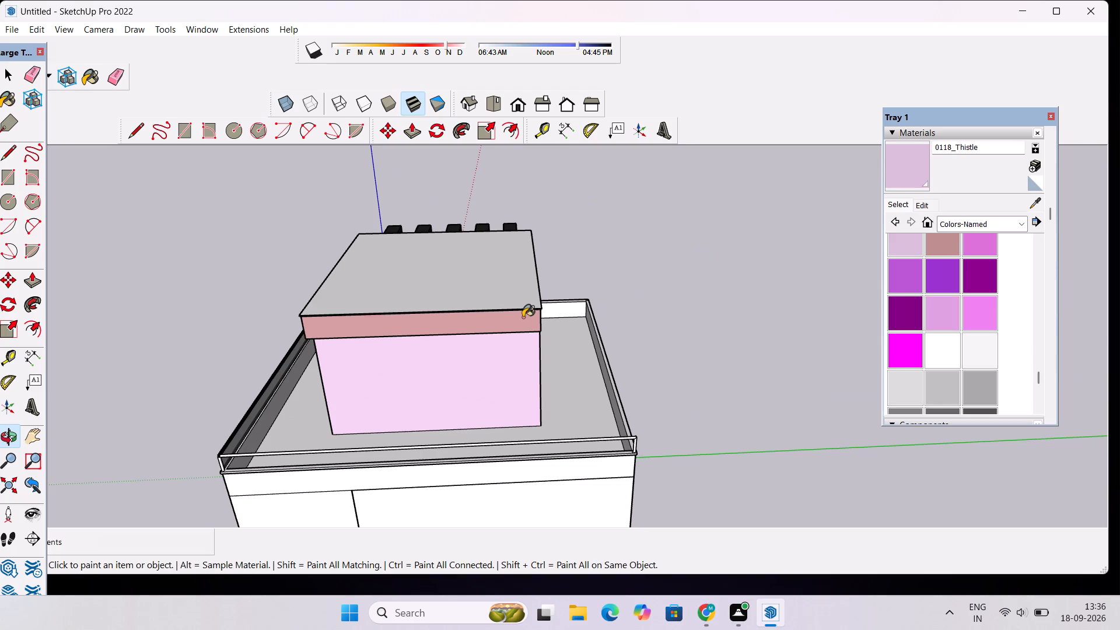
click(523, 317)
Repaint the rooftop room's rear wall and the wall and roof-edge band behind the dark pergola with 0118_Thistle.
key(o)
drag(603, 332, 416, 332)
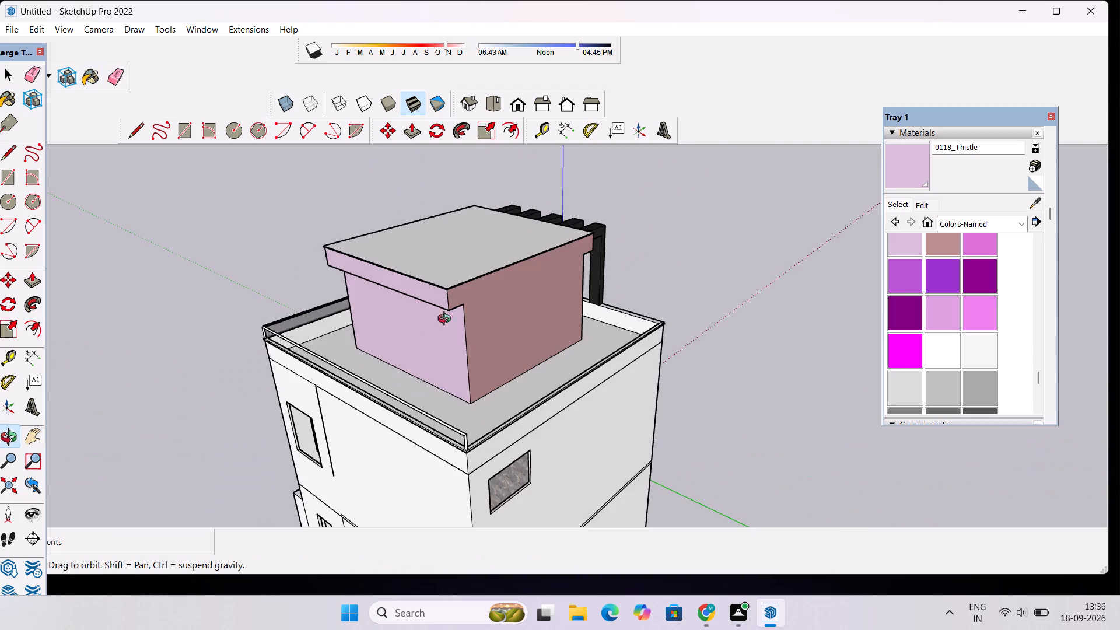
click(917, 175)
click(540, 296)
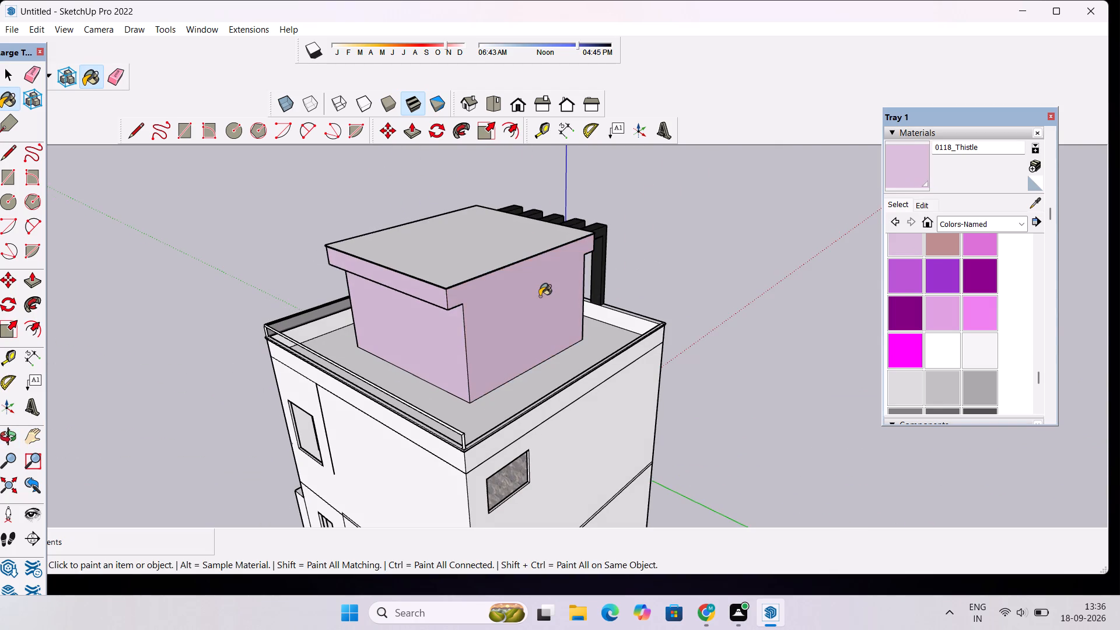
key(o)
drag(634, 302, 198, 278)
scroll(540, 238, up, 5)
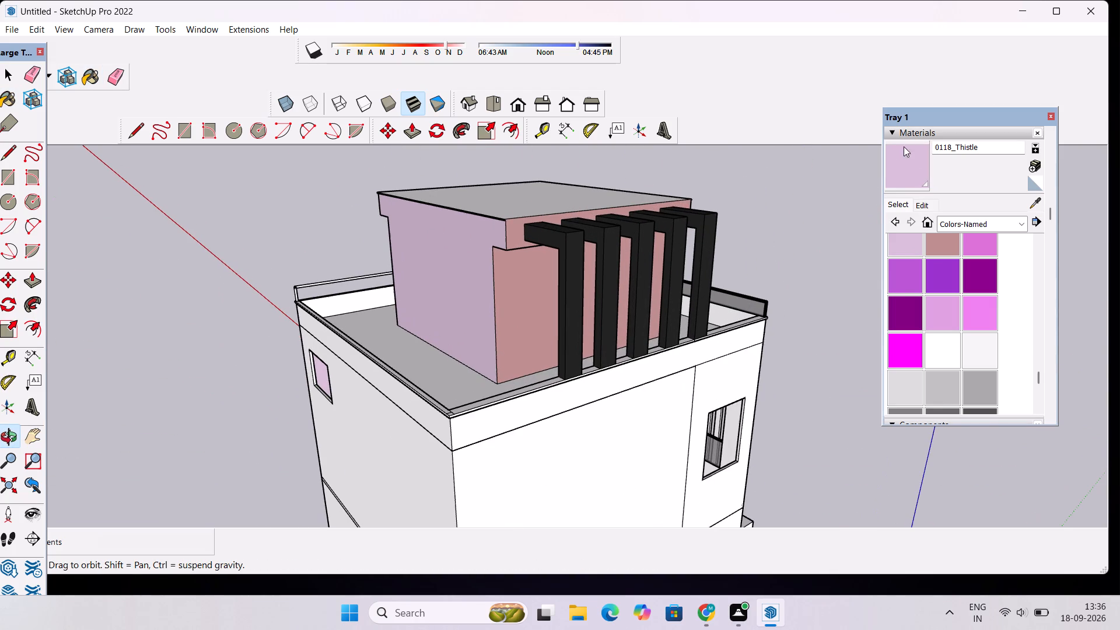
click(919, 164)
click(506, 275)
click(512, 246)
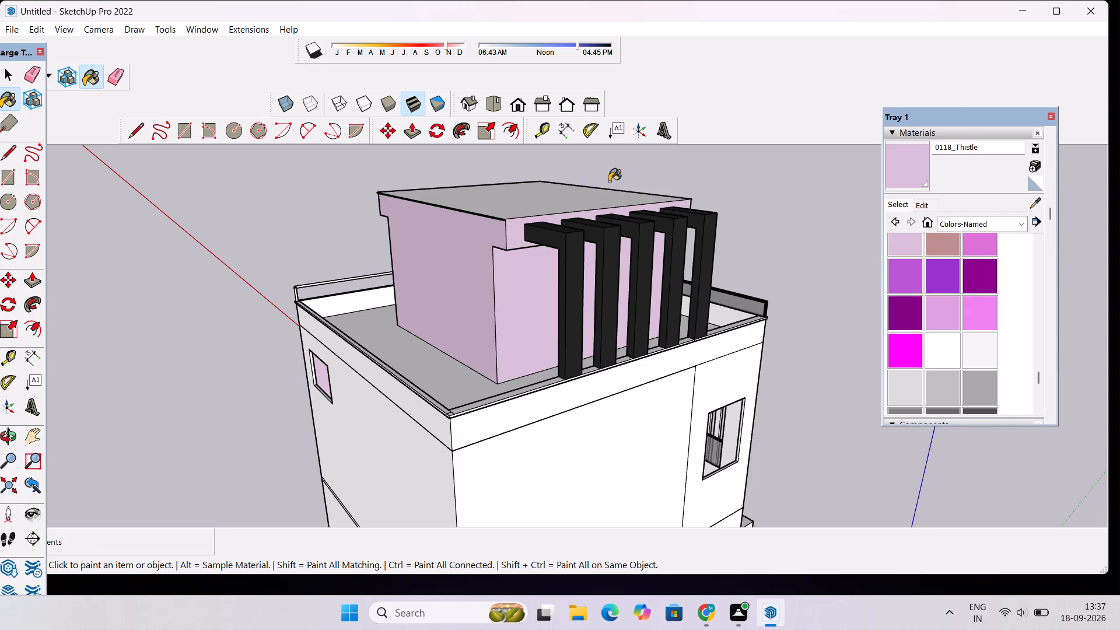
Examine the rooftop room, the pergola side and the front of the house for walls that still clash with the thistle colour.
scroll(589, 212, down, 6)
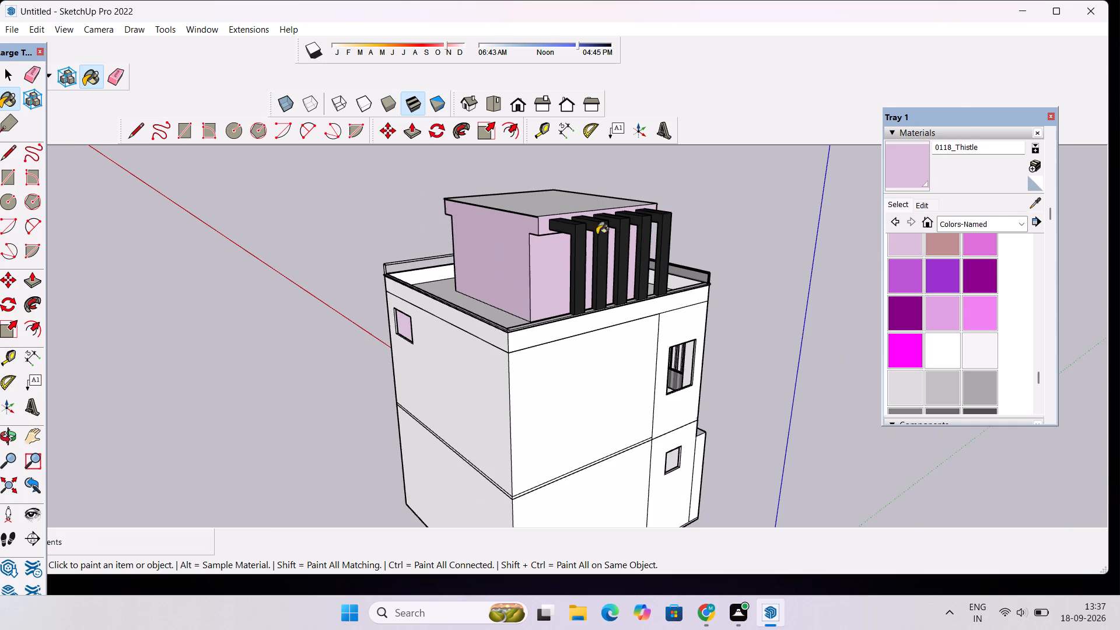
scroll(618, 250, up, 5)
key(o)
drag(660, 271, 551, 253)
scroll(549, 243, down, 2)
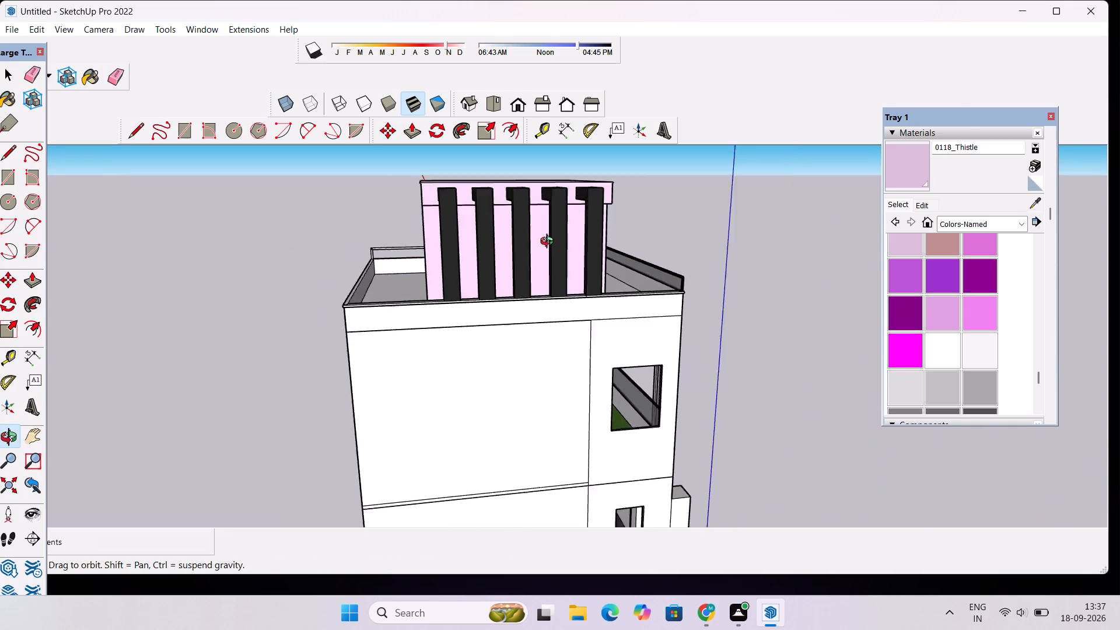
scroll(549, 243, down, 8)
drag(418, 270, 280, 334)
drag(656, 340, 376, 270)
scroll(564, 290, up, 4)
scroll(565, 293, down, 6)
drag(601, 313, 590, 367)
scroll(599, 379, up, 8)
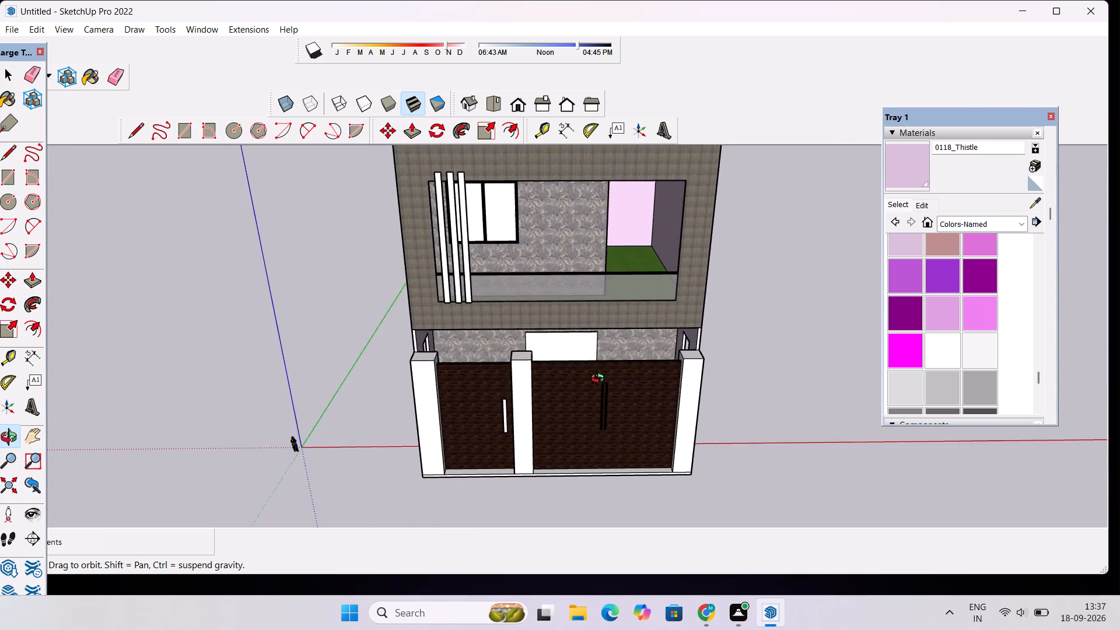
drag(600, 380, 591, 292)
scroll(591, 292, down, 4)
drag(592, 300, 596, 325)
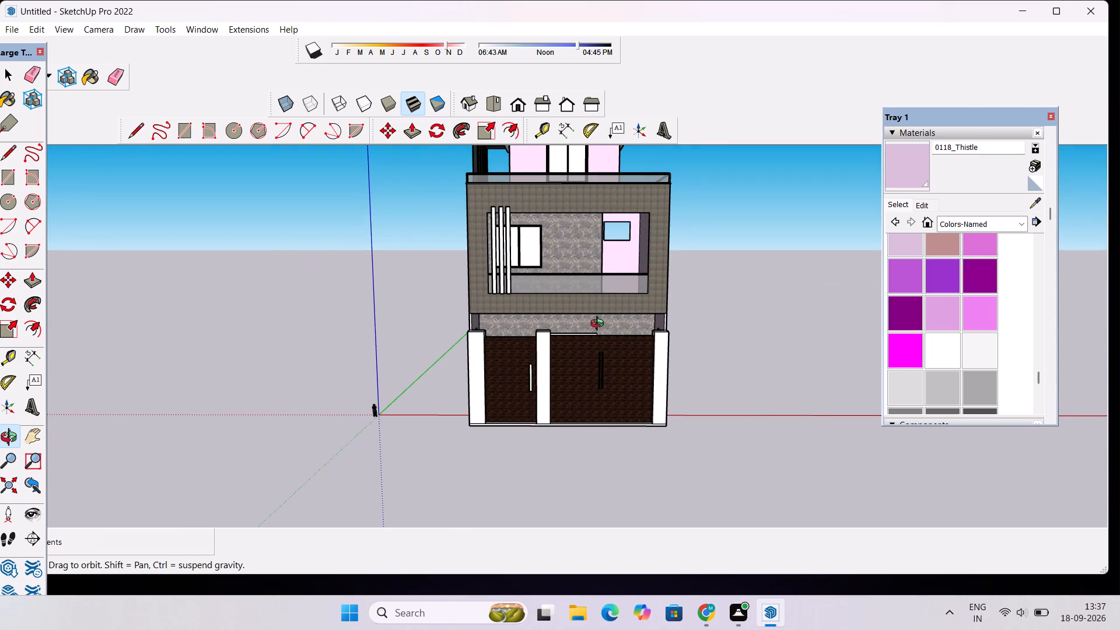
shift+drag(603, 323, 544, 330)
Repaint the marble back walls of the balcony recess and the ground-floor porch with 0118_Thistle.
click(910, 171)
scroll(554, 246, up, 4)
click(508, 251)
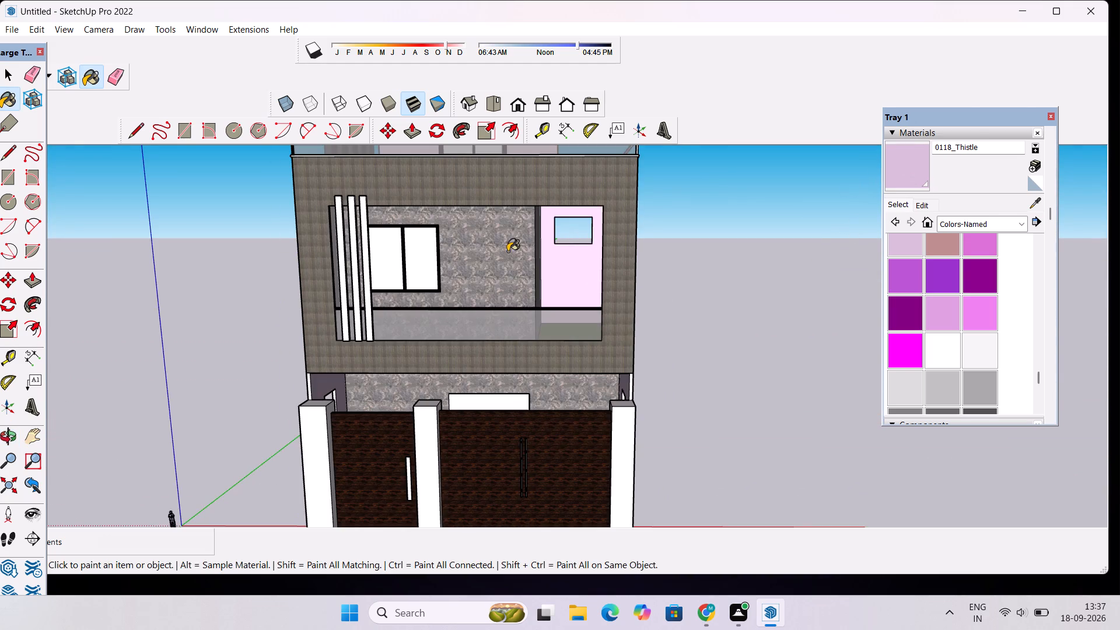
scroll(542, 251, up, 9)
click(526, 239)
scroll(530, 228, down, 15)
scroll(532, 219, up, 1)
scroll(532, 219, down, 1)
scroll(528, 355, up, 8)
click(559, 285)
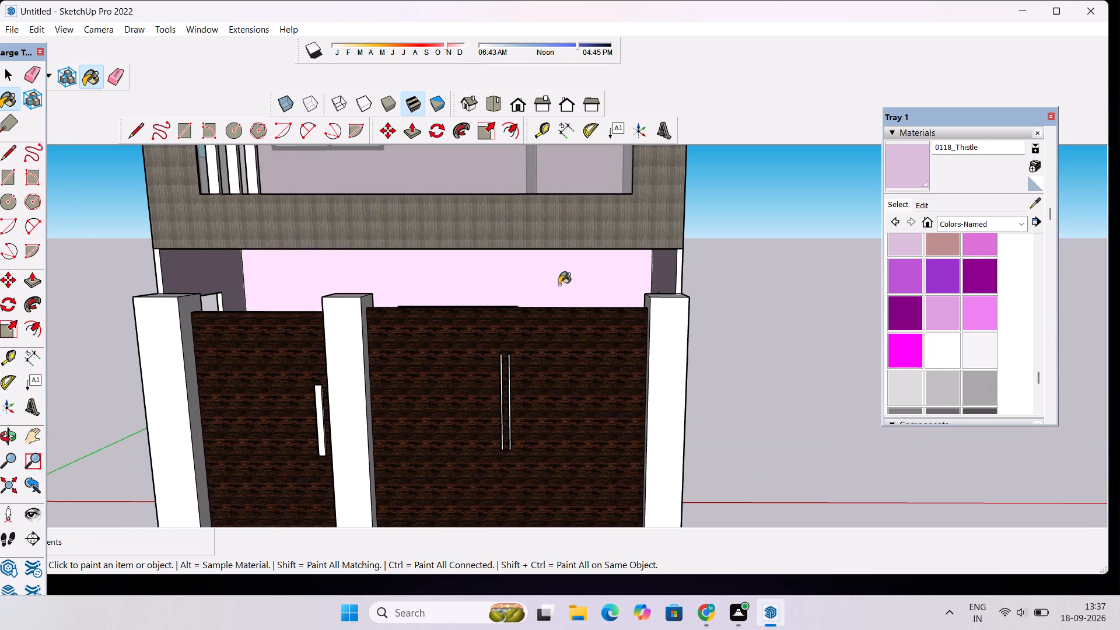
Examine the house front, balcony recess, vertical fins and gate pillars from several angles for surfaces still needing a material.
scroll(562, 281, down, 16)
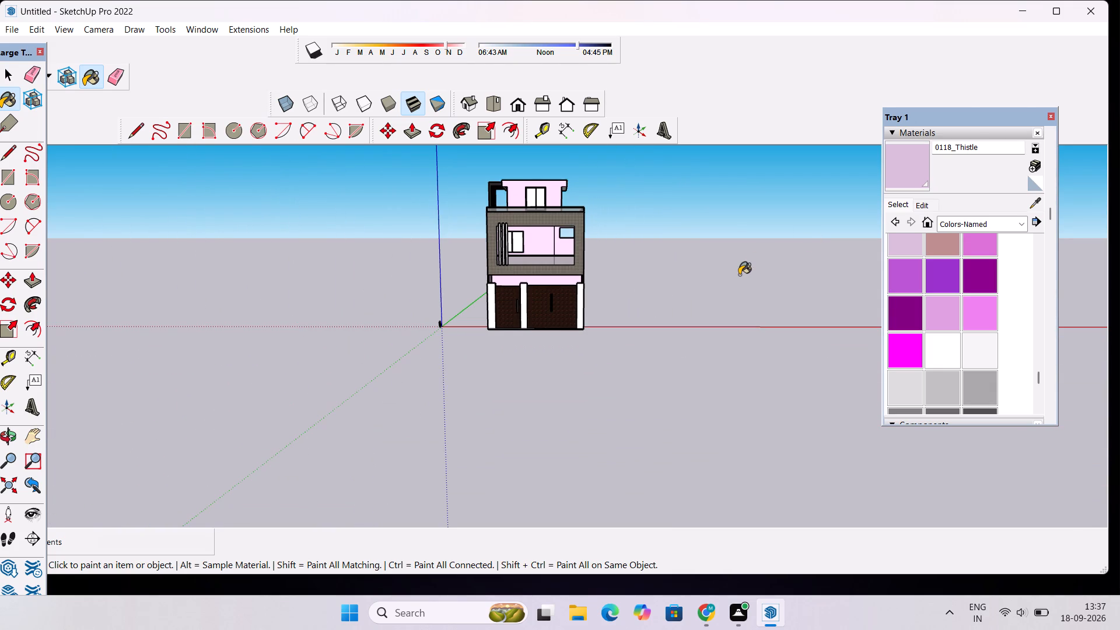
key(o)
drag(591, 293, 591, 353)
scroll(548, 260, up, 8)
drag(349, 256, 483, 238)
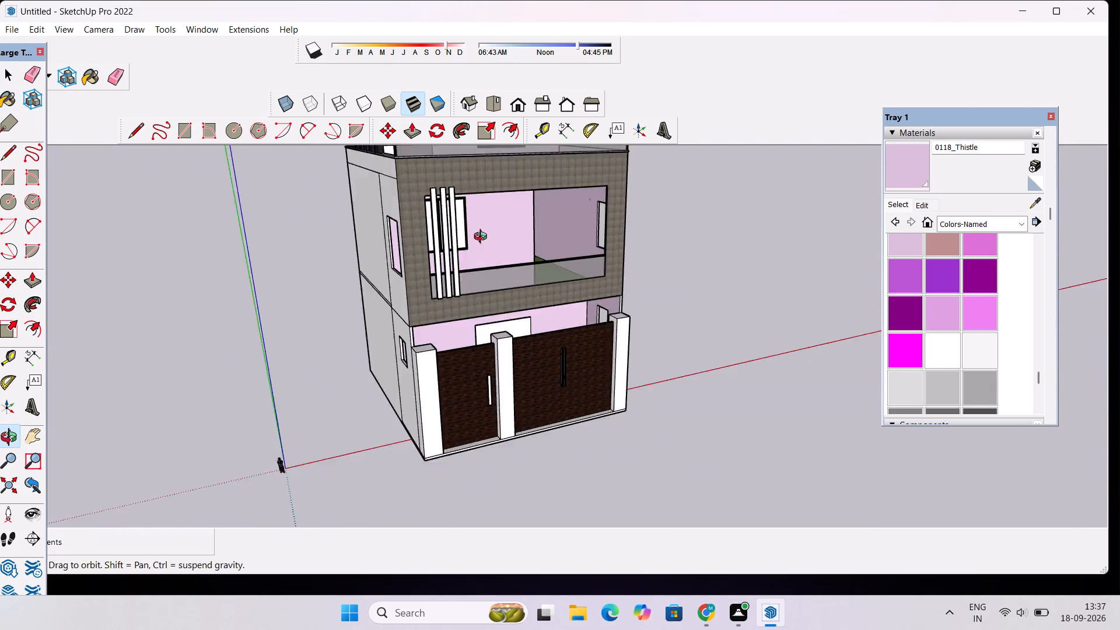
drag(483, 238, 450, 239)
scroll(450, 239, up, 1)
scroll(450, 239, down, 1)
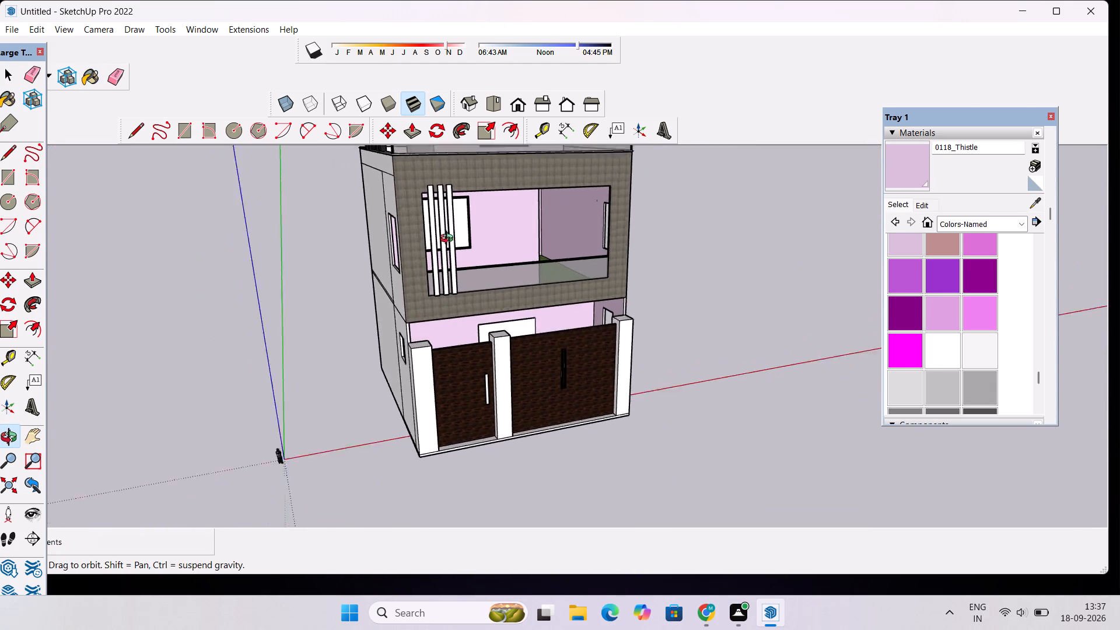
scroll(449, 240, down, 2)
drag(522, 282, 495, 279)
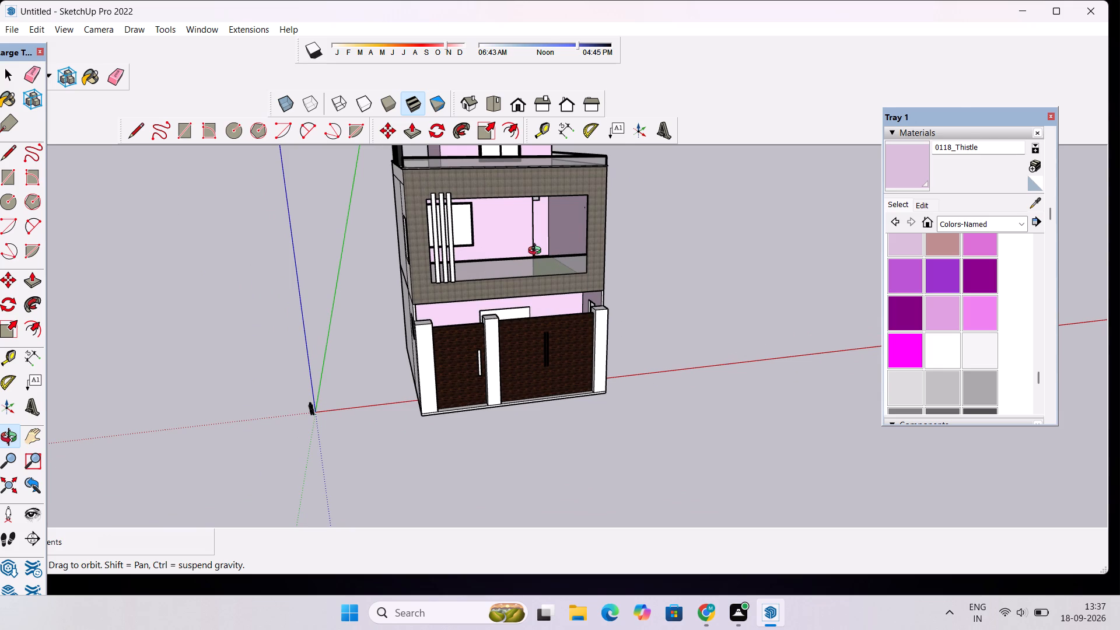
scroll(523, 283, down, 5)
scroll(546, 289, up, 6)
drag(546, 289, 487, 251)
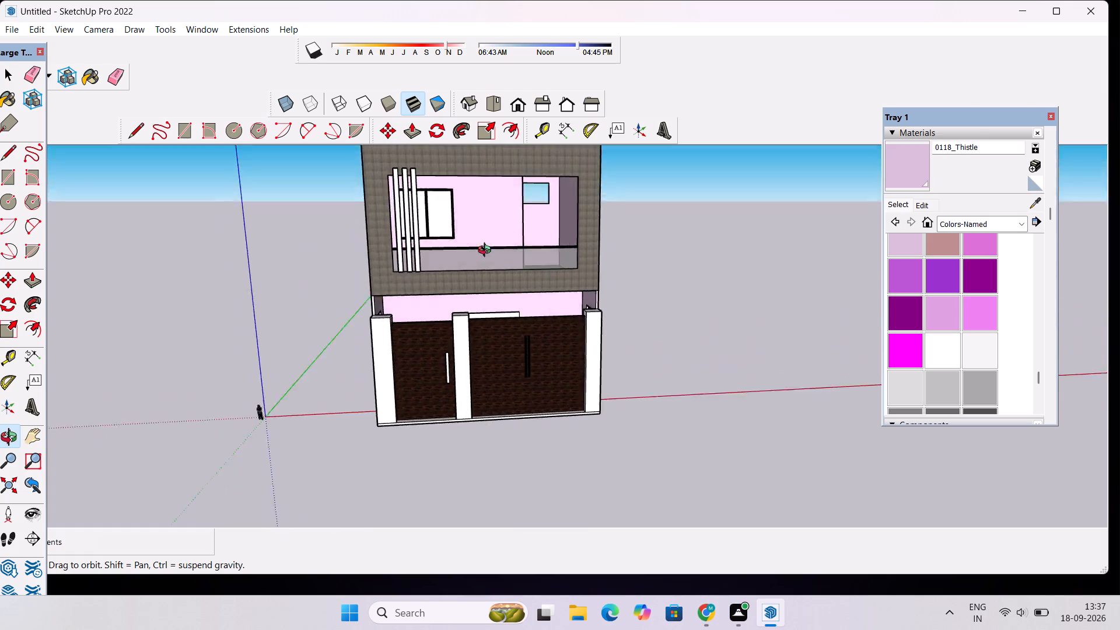
drag(487, 251, 455, 242)
scroll(475, 281, up, 5)
drag(483, 321, 484, 373)
Paint the front and top faces of the gate pillar at the house front's right end with 0134_DimGray.
scroll(489, 366, down, 3)
scroll(915, 355, down, 2)
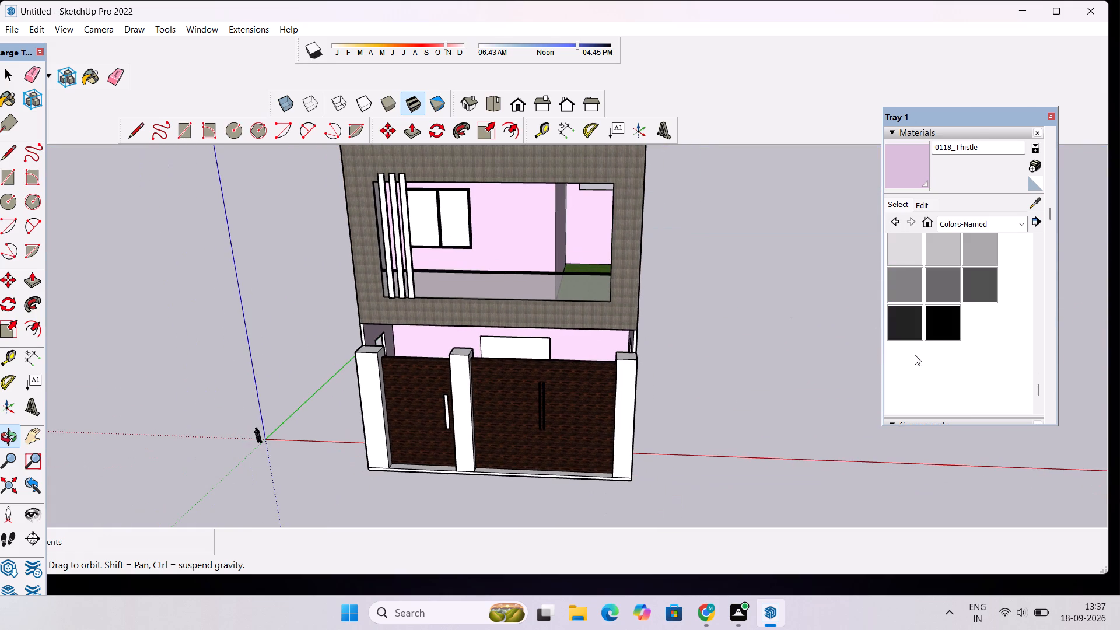
scroll(941, 321, up, 1)
click(942, 346)
click(625, 379)
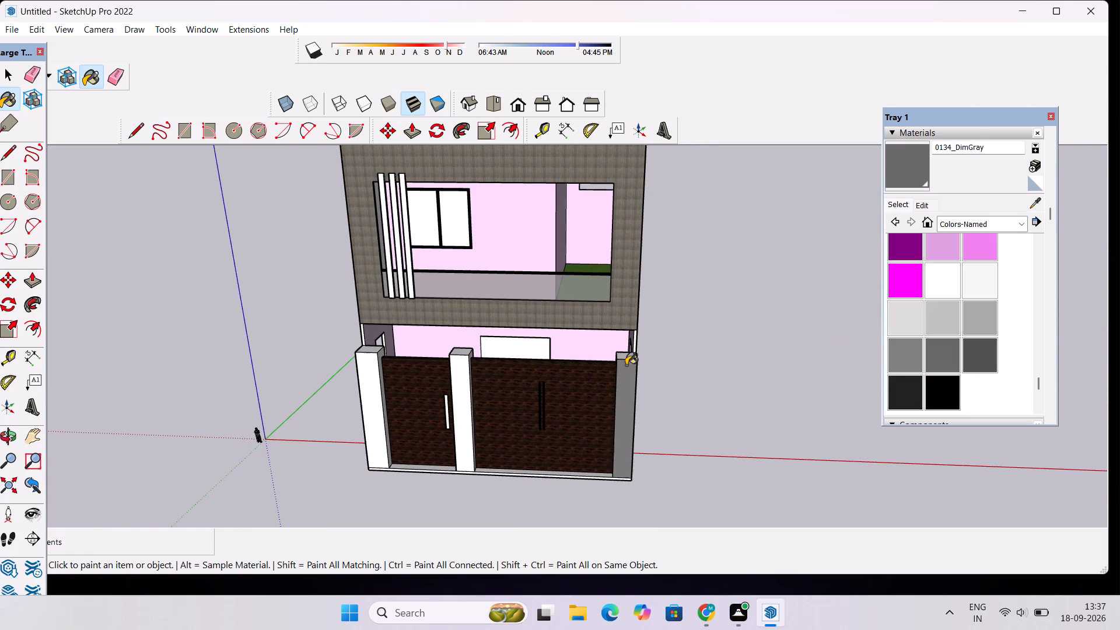
scroll(626, 365, up, 9)
click(633, 342)
scroll(603, 348, down, 5)
Paint the front, top and exposed inner faces of the middle and left gate pillars with 0134_DimGray.
scroll(416, 371, up, 4)
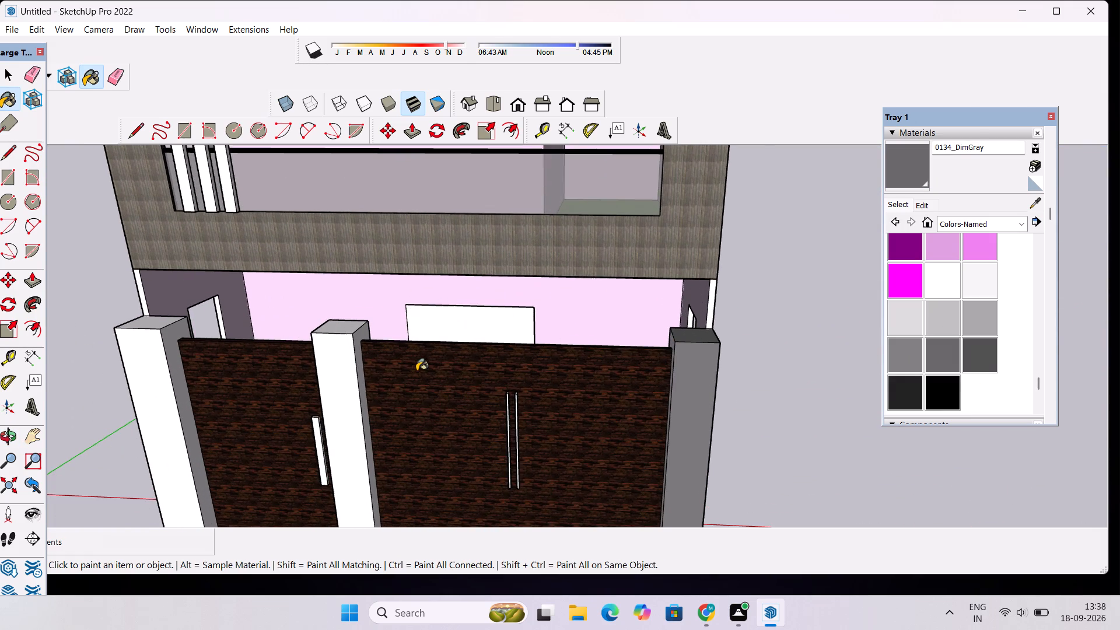
click(334, 366)
click(339, 323)
scroll(339, 323, up, 10)
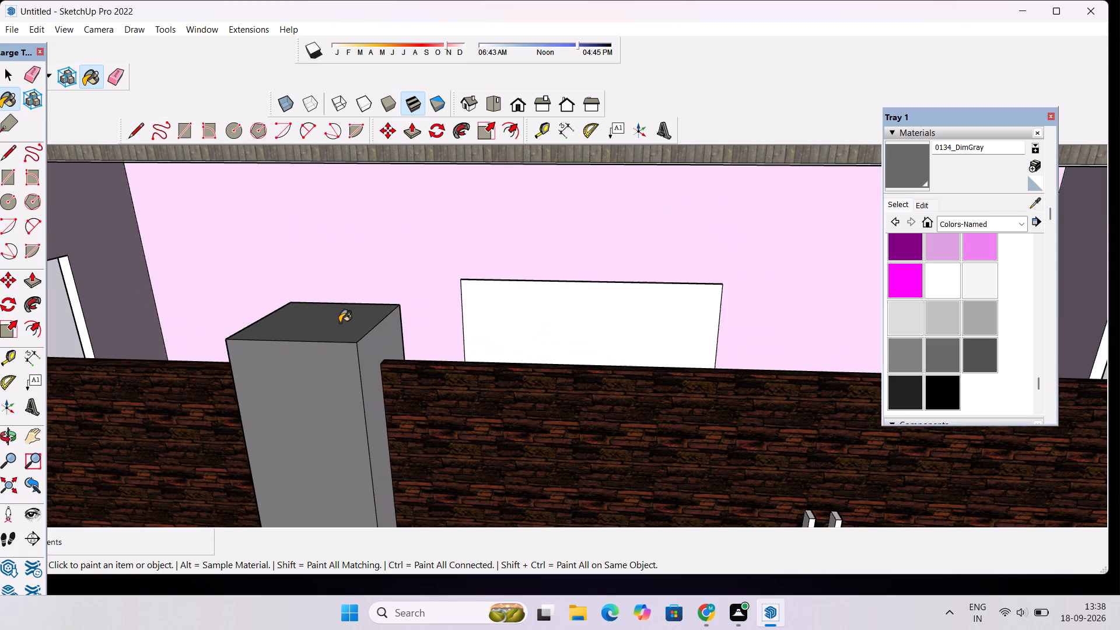
click(366, 345)
scroll(430, 321, down, 9)
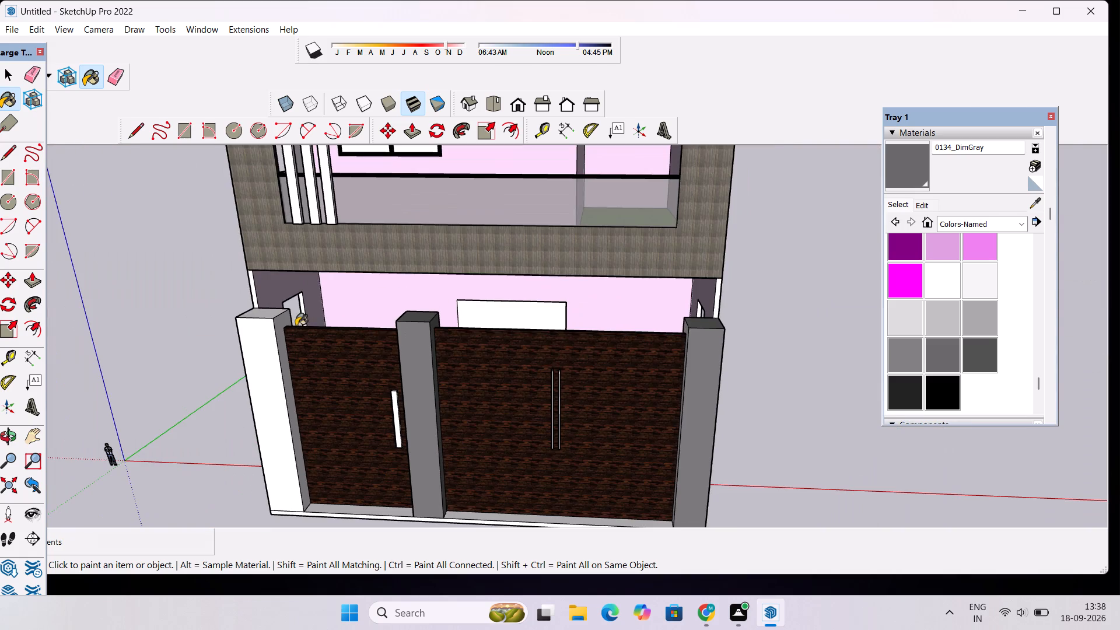
scroll(295, 327, up, 10)
click(264, 317)
click(253, 293)
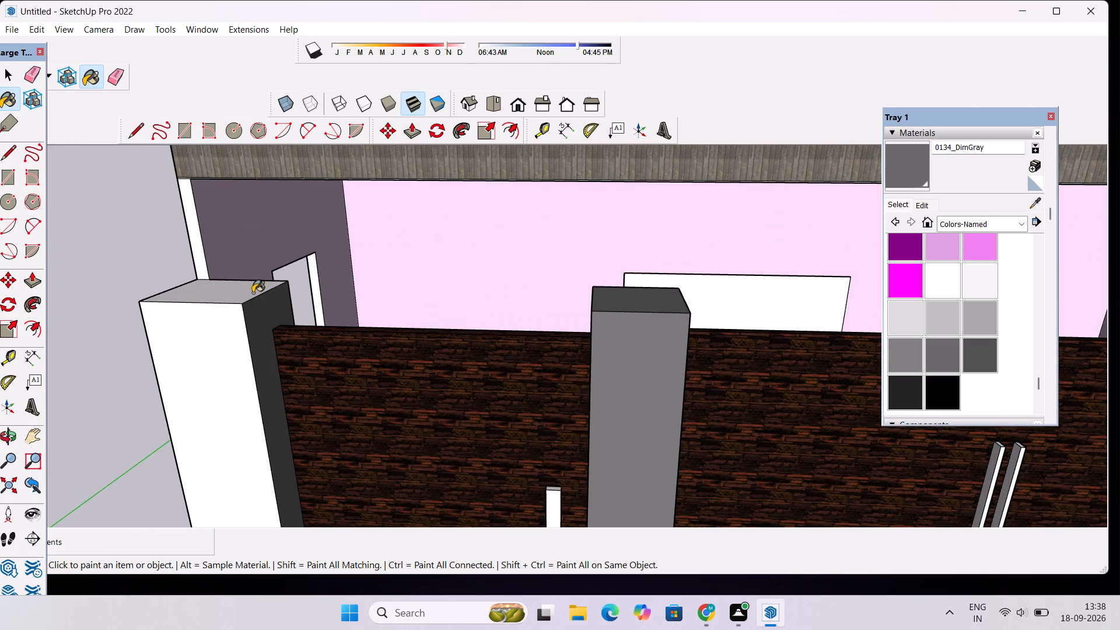
click(224, 316)
scroll(258, 303, down, 10)
scroll(687, 359, down, 2)
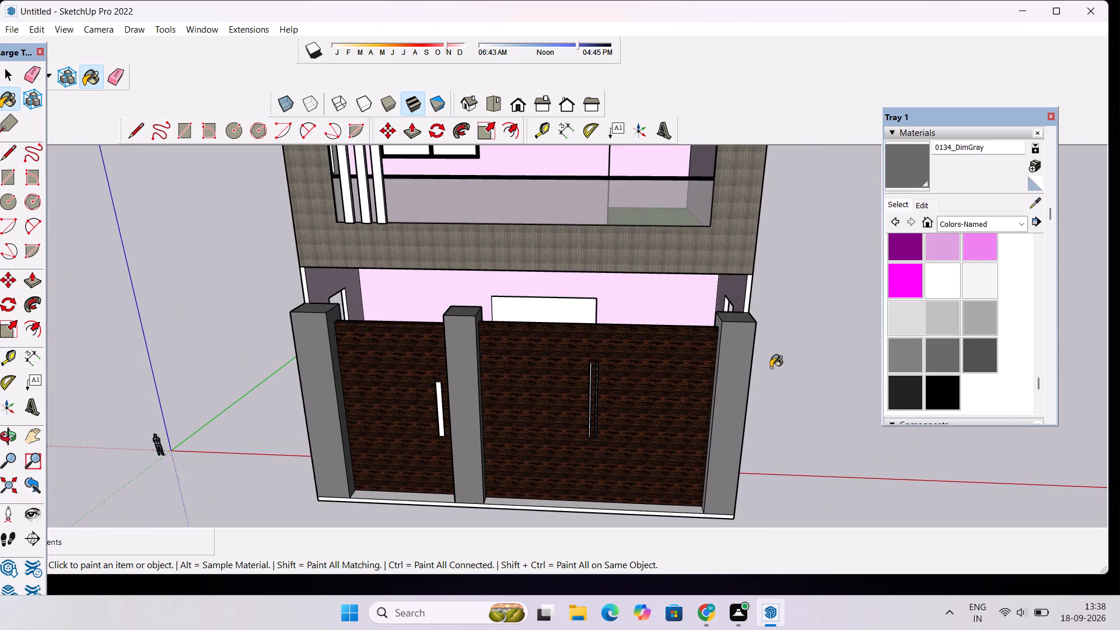
Paint the outer side face of the right-end gate pillar with 0134_DimGray.
key(o)
drag(807, 383, 548, 346)
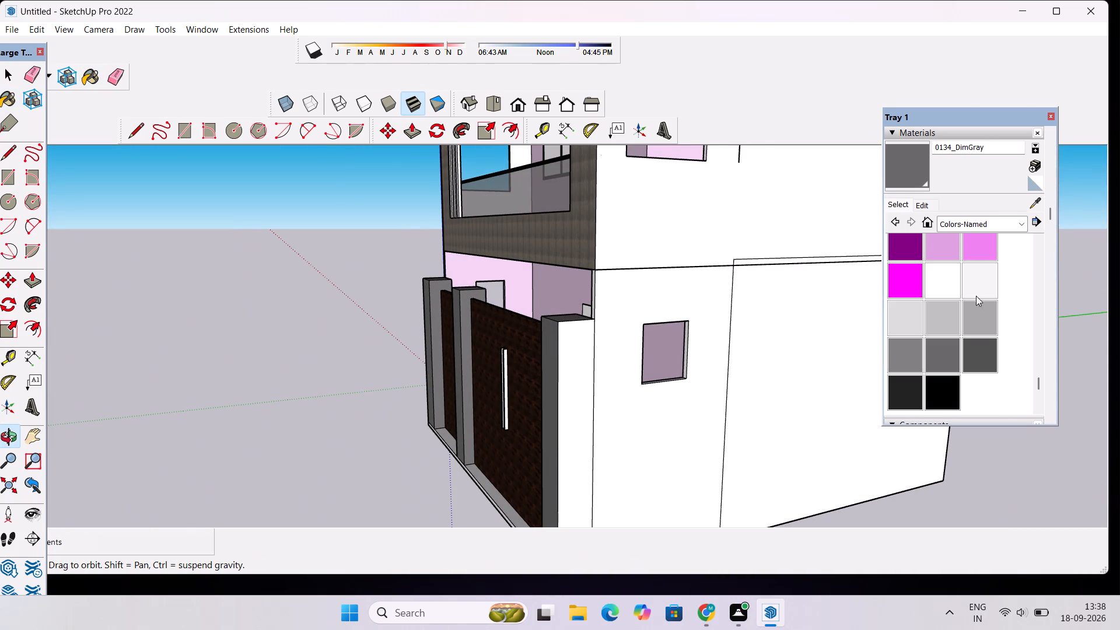
click(903, 171)
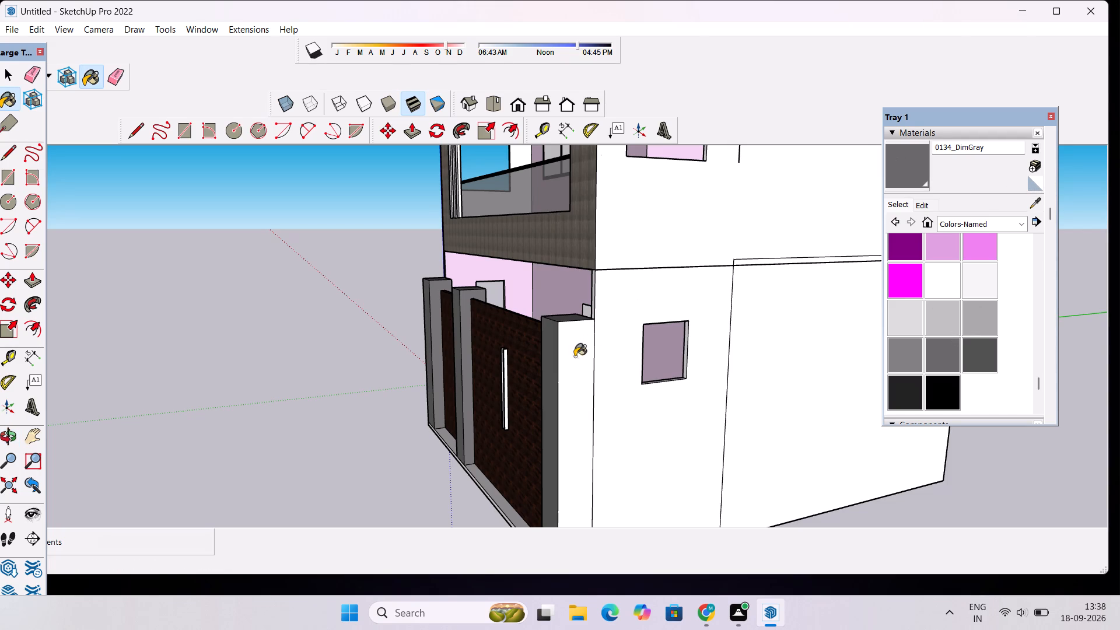
click(575, 356)
key(o)
drag(541, 358, 627, 342)
scroll(626, 297, down, 3)
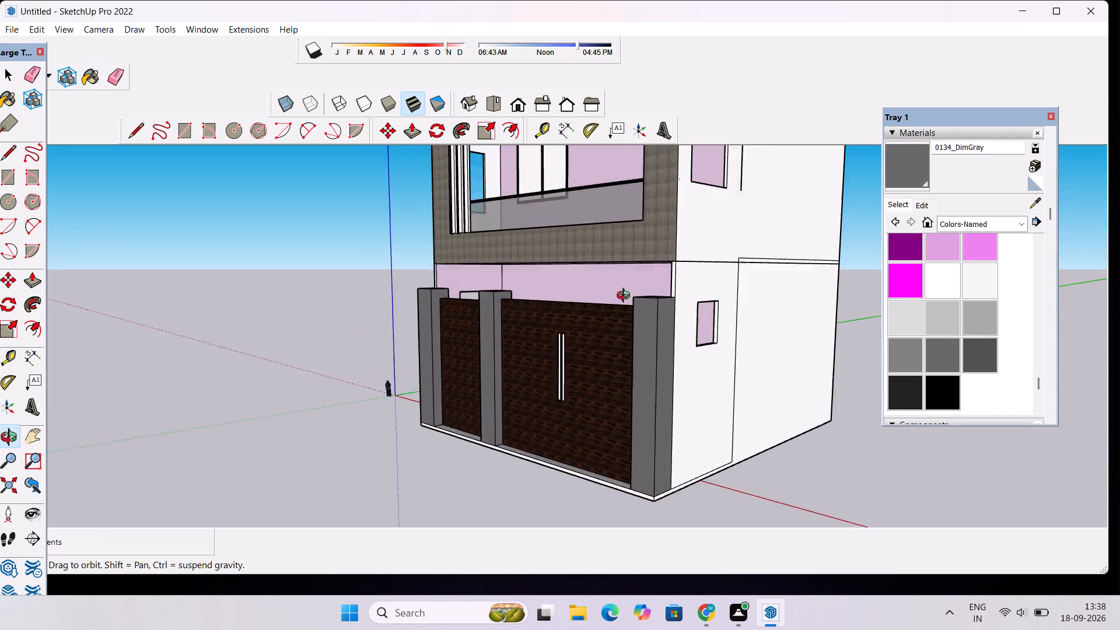
Paint the left-facing sides of all three gate pillars with 0134_DimGray.
scroll(626, 297, down, 4)
drag(604, 408, 814, 514)
scroll(467, 352, up, 4)
drag(467, 353, 738, 349)
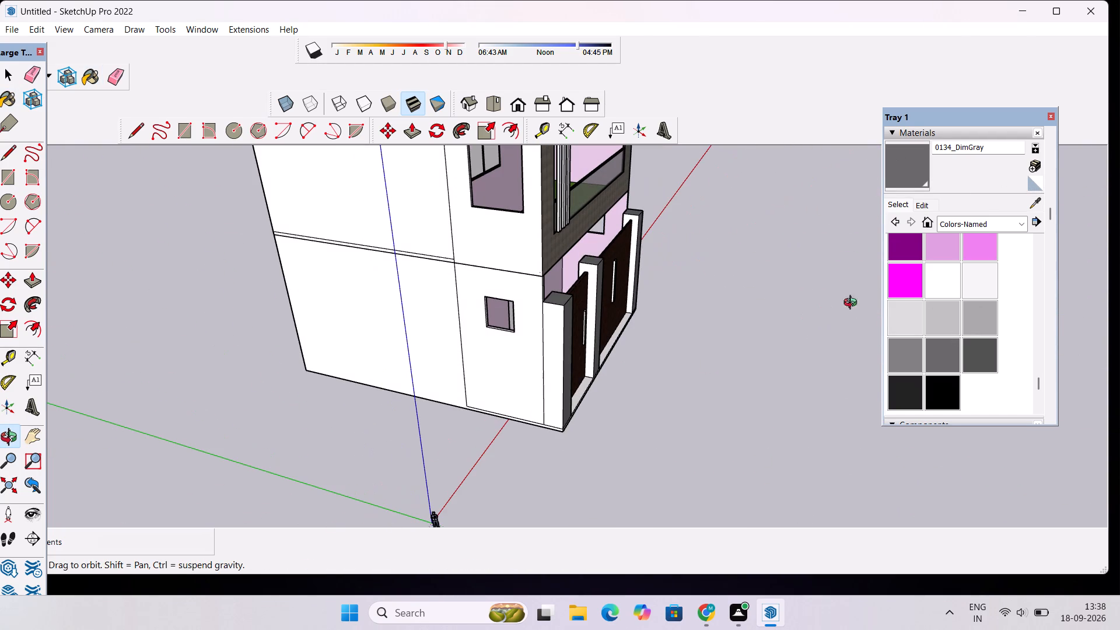
click(909, 168)
scroll(538, 331, up, 3)
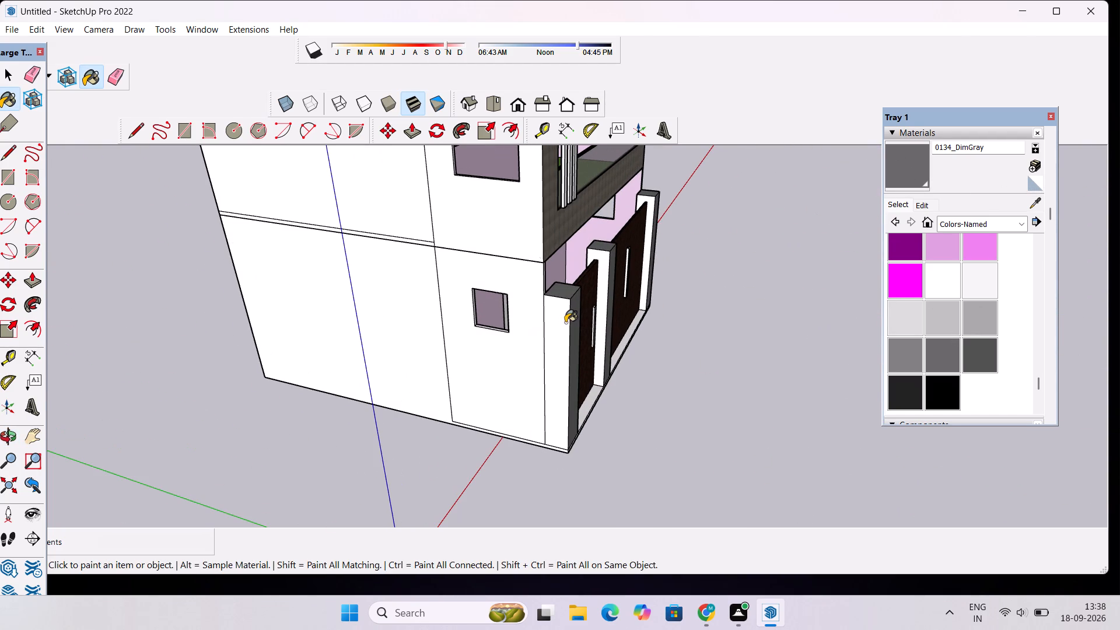
click(565, 323)
scroll(626, 250, up, 2)
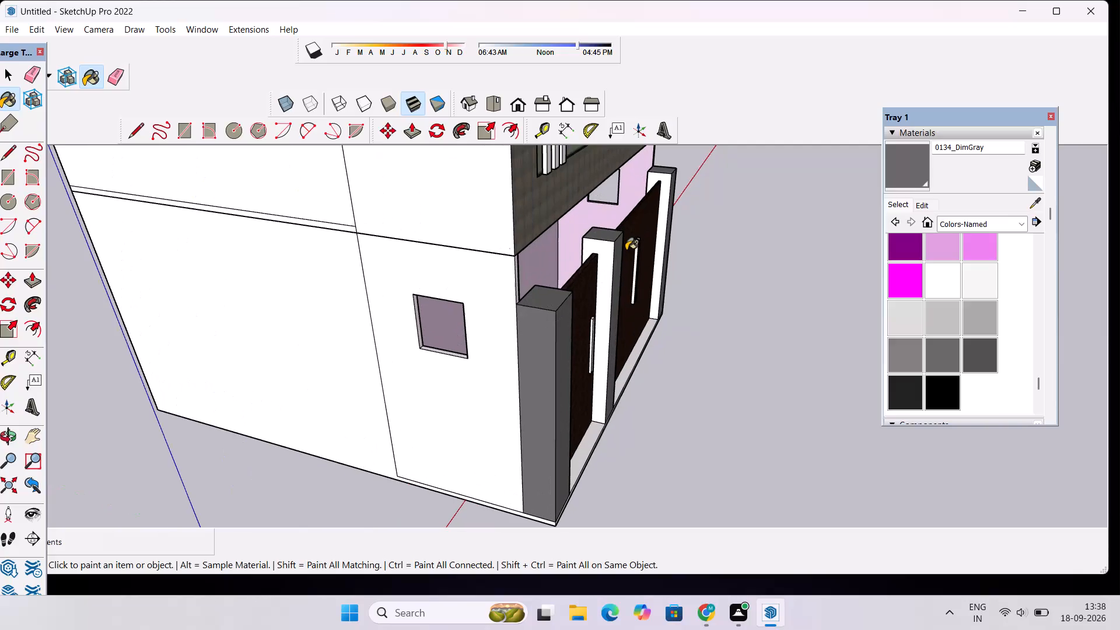
scroll(626, 250, up, 3)
click(582, 246)
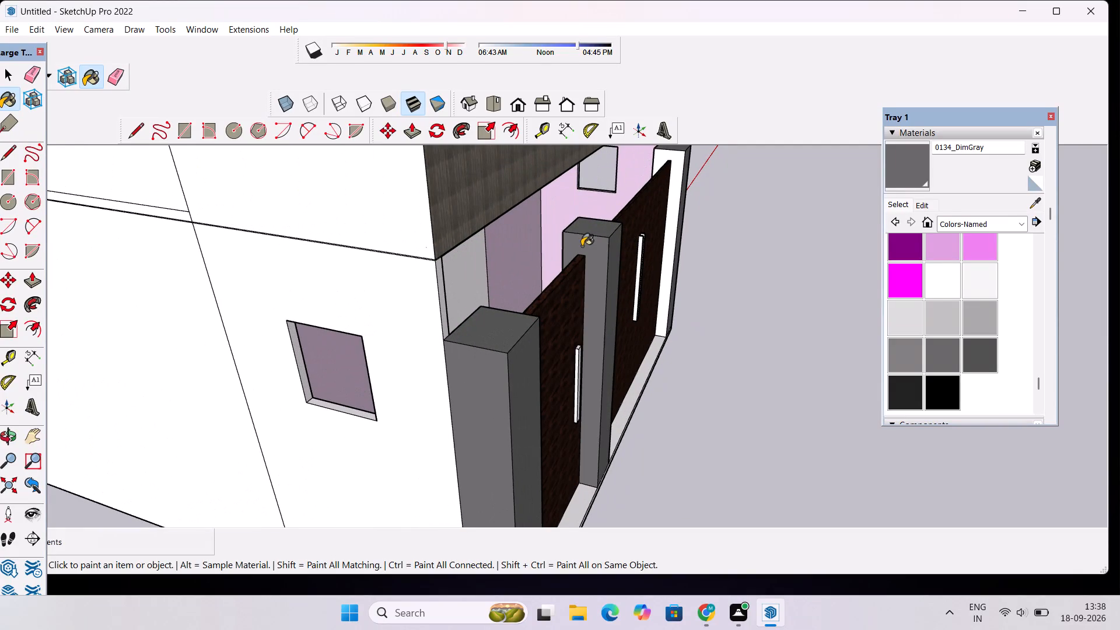
scroll(652, 225, down, 3)
scroll(672, 174, up, 9)
click(672, 173)
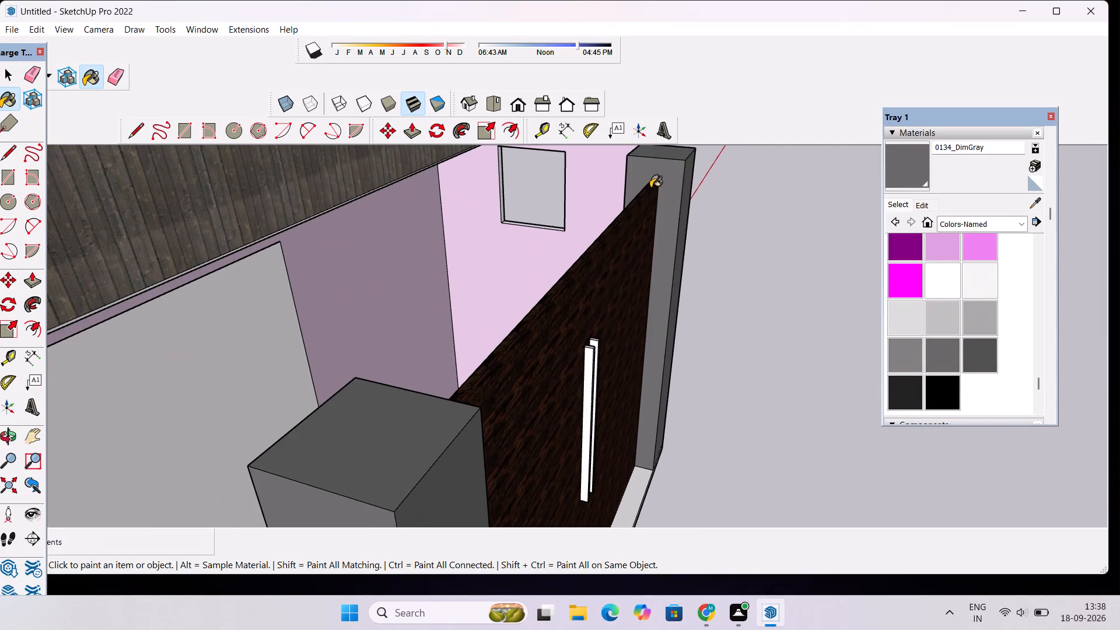
scroll(626, 218, down, 8)
Examine the gate pillars, gates and porch opening from both sides for faces still unpainted.
key(o)
drag(663, 283, 422, 298)
scroll(422, 298, down, 7)
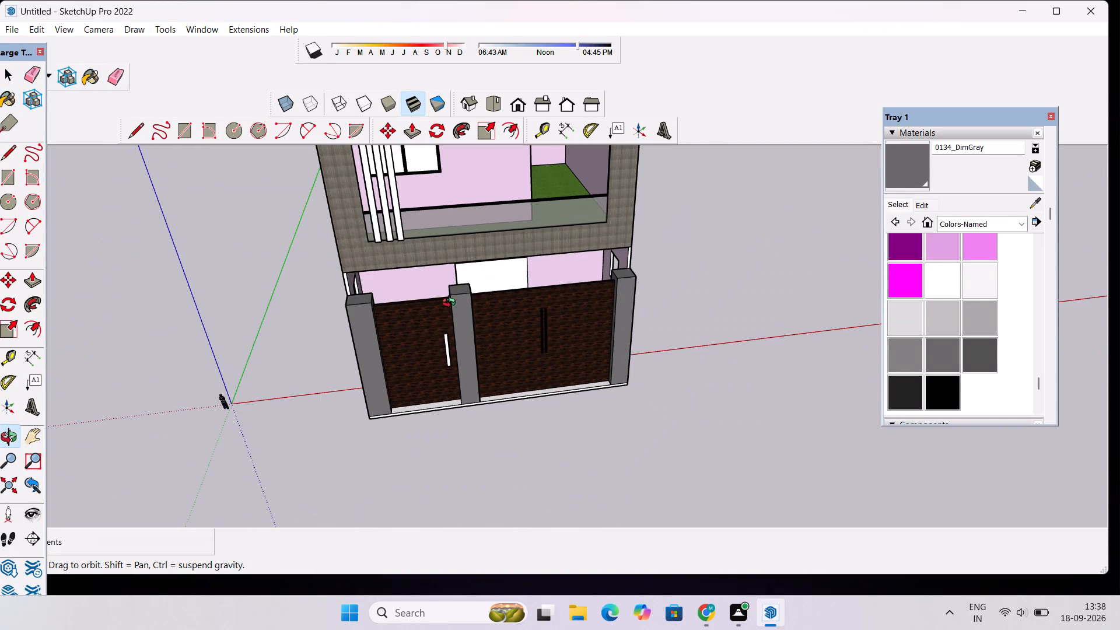
shift+drag(485, 303, 414, 328)
scroll(414, 328, up, 8)
drag(316, 320, 611, 250)
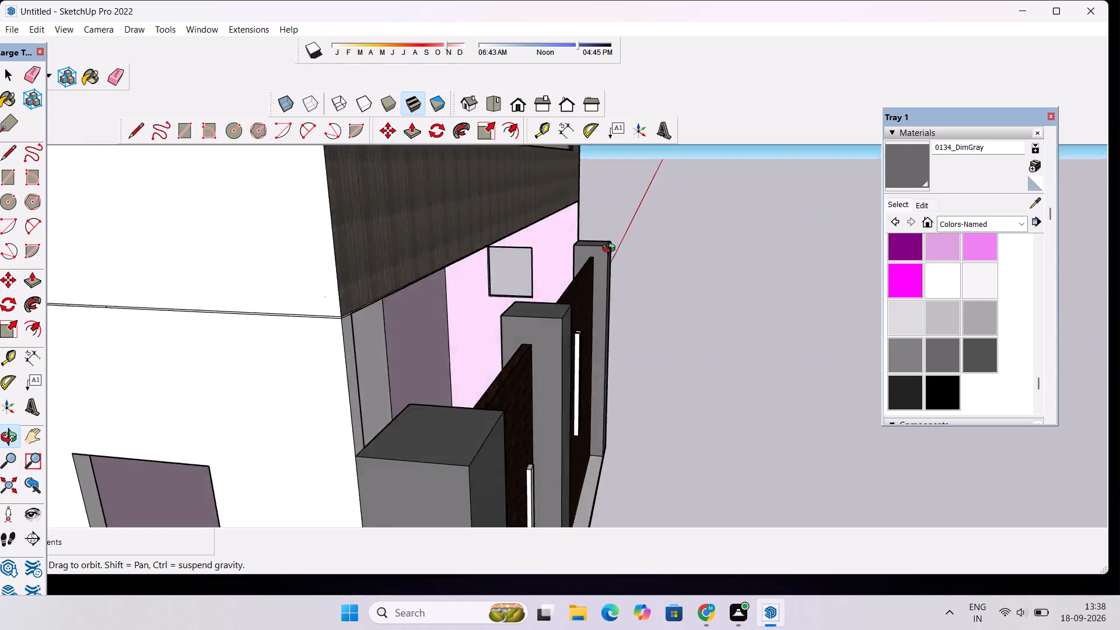
drag(611, 250, 276, 279)
scroll(275, 278, down, 7)
drag(491, 282, 258, 288)
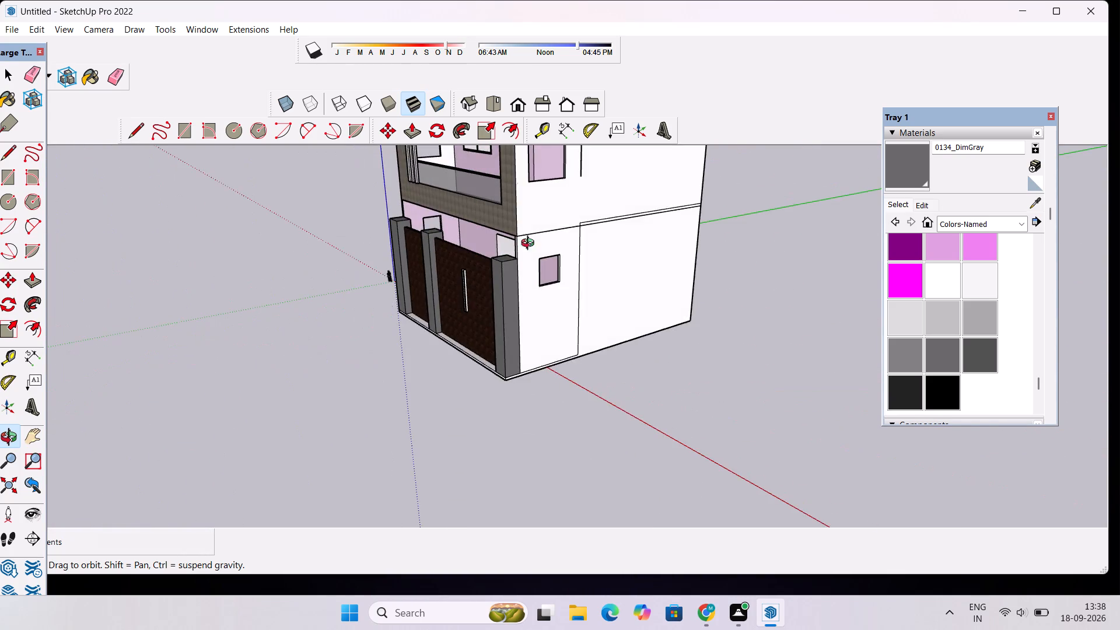
scroll(572, 229, up, 11)
drag(336, 284, 568, 220)
scroll(601, 213, up, 2)
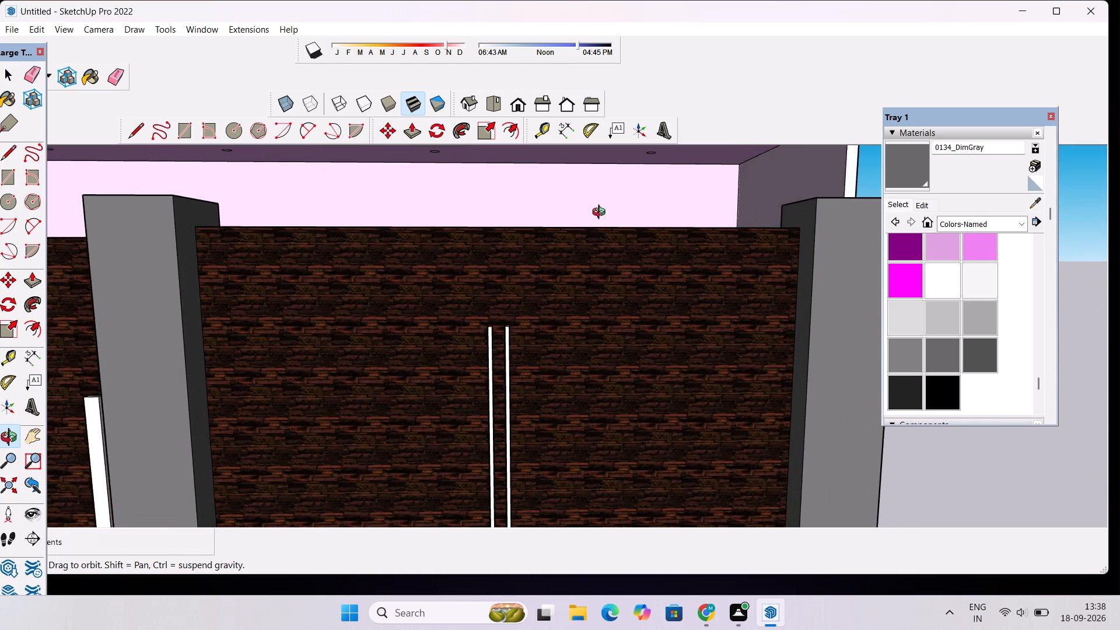
shift+drag(601, 213, 434, 254)
scroll(434, 254, down, 6)
drag(410, 258, 372, 319)
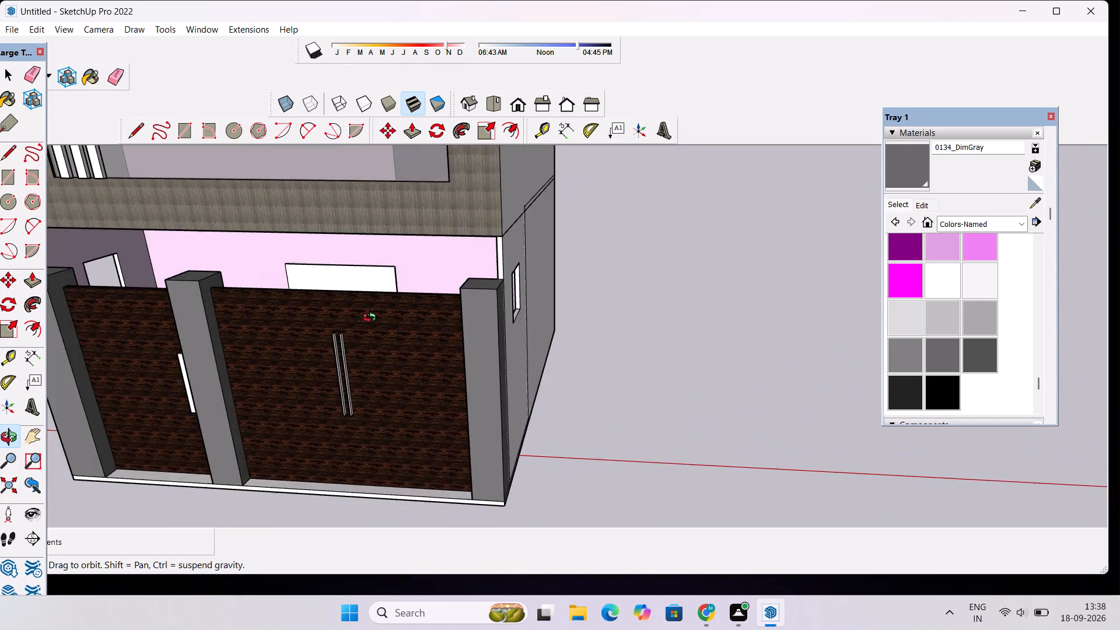
scroll(372, 319, down, 5)
shift+drag(393, 310, 476, 335)
scroll(512, 322, up, 3)
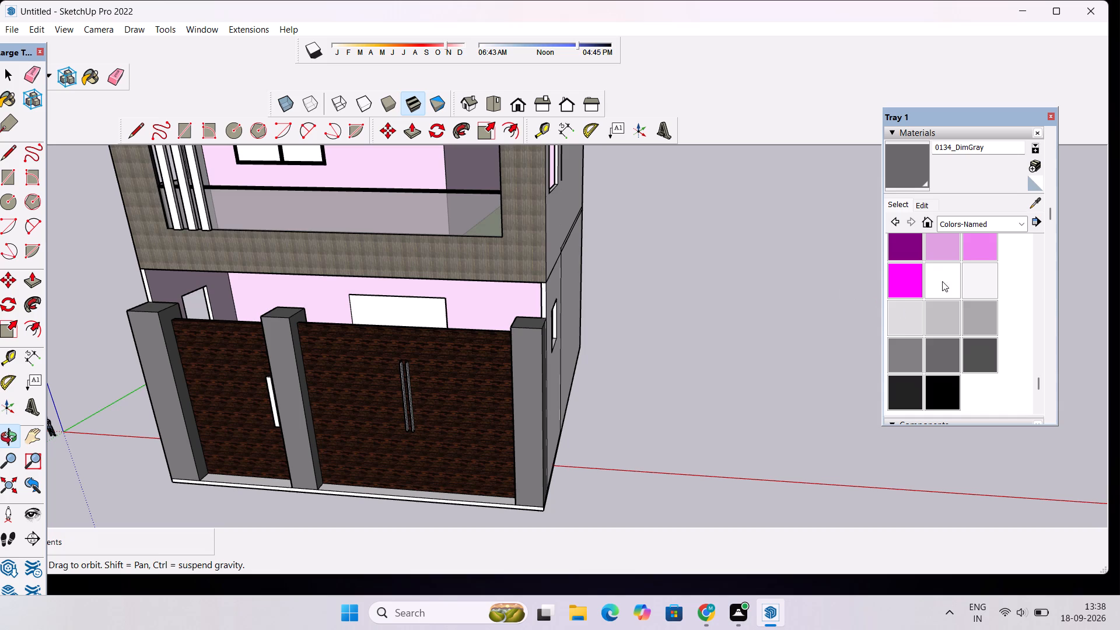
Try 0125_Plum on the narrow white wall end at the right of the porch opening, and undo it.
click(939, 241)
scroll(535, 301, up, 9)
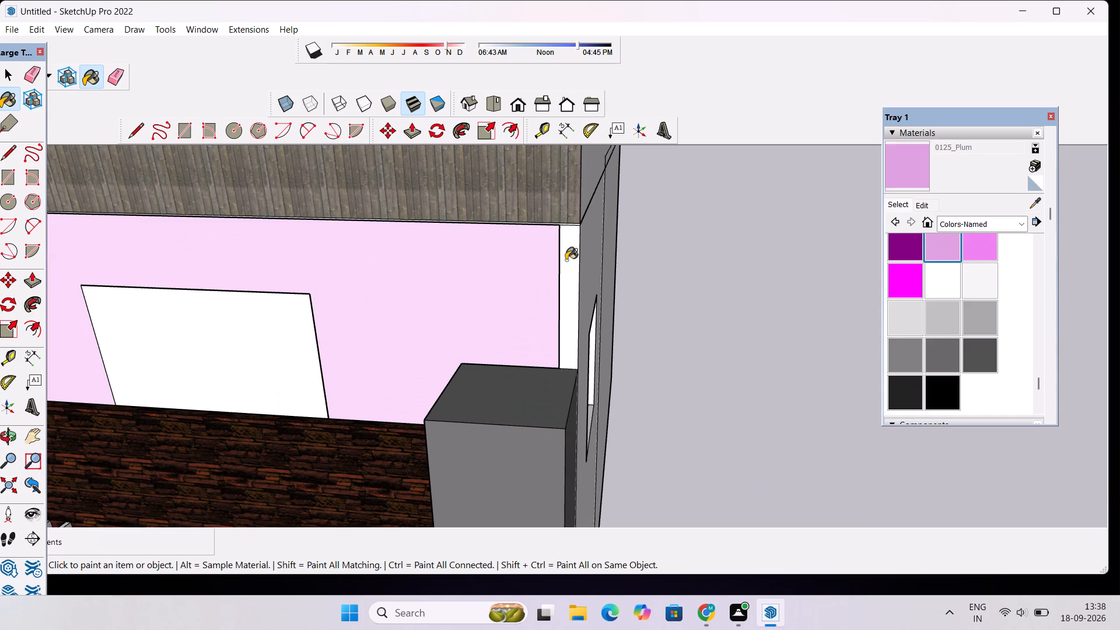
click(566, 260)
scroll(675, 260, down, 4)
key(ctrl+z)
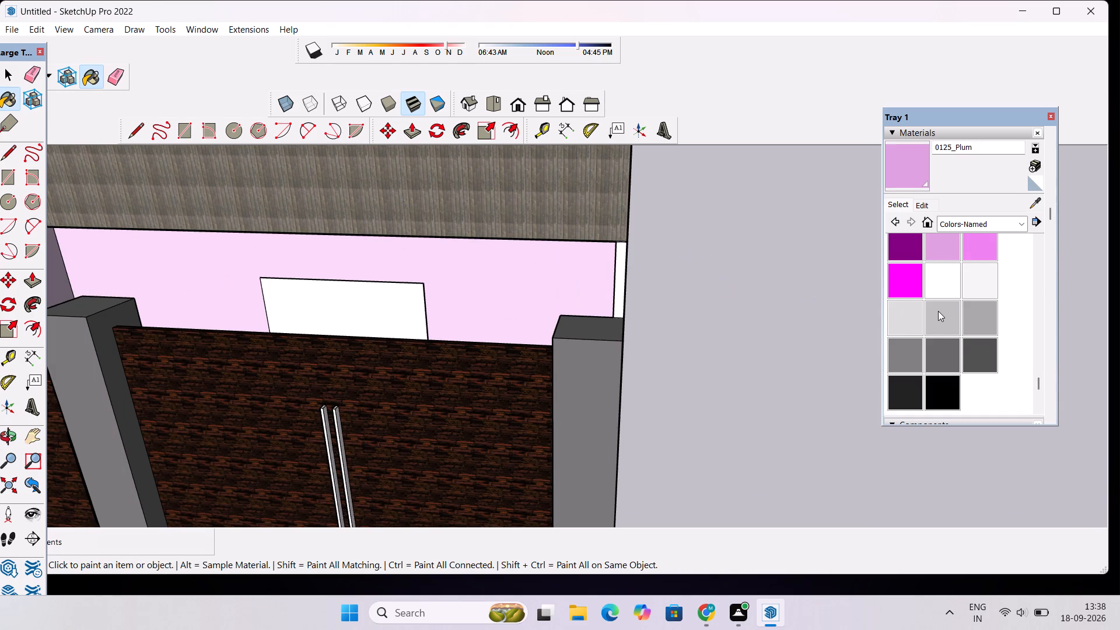
Paint the narrow white wall ends on both sides of the ground-floor porch opening with 0118_Thistle.
scroll(938, 308, up, 1)
click(908, 246)
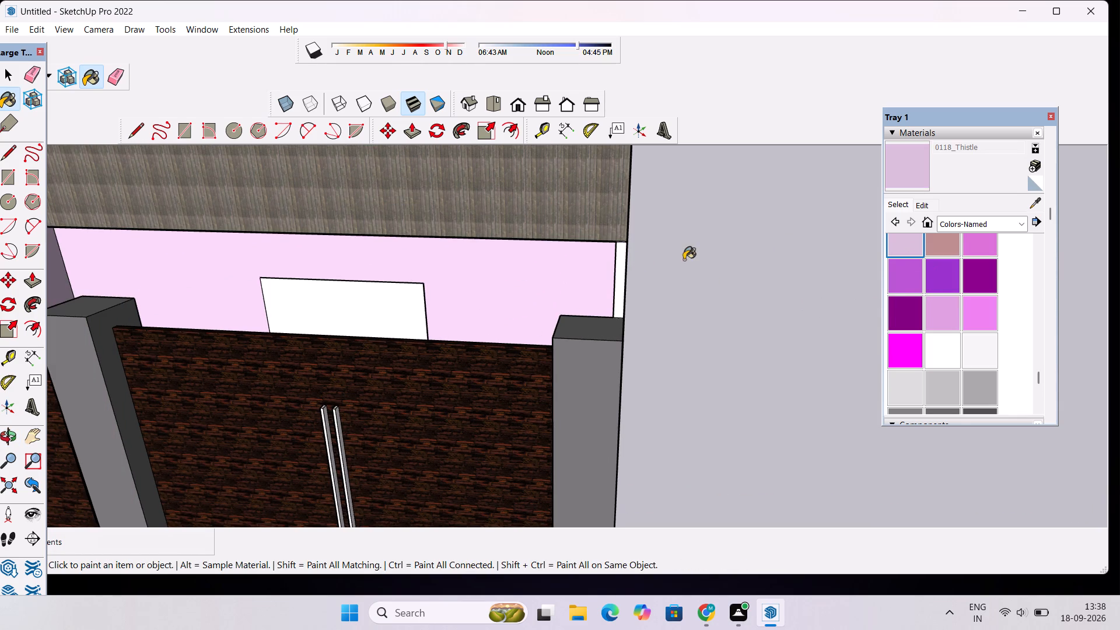
click(617, 274)
scroll(737, 273, down, 6)
scroll(738, 273, up, 1)
scroll(738, 273, down, 4)
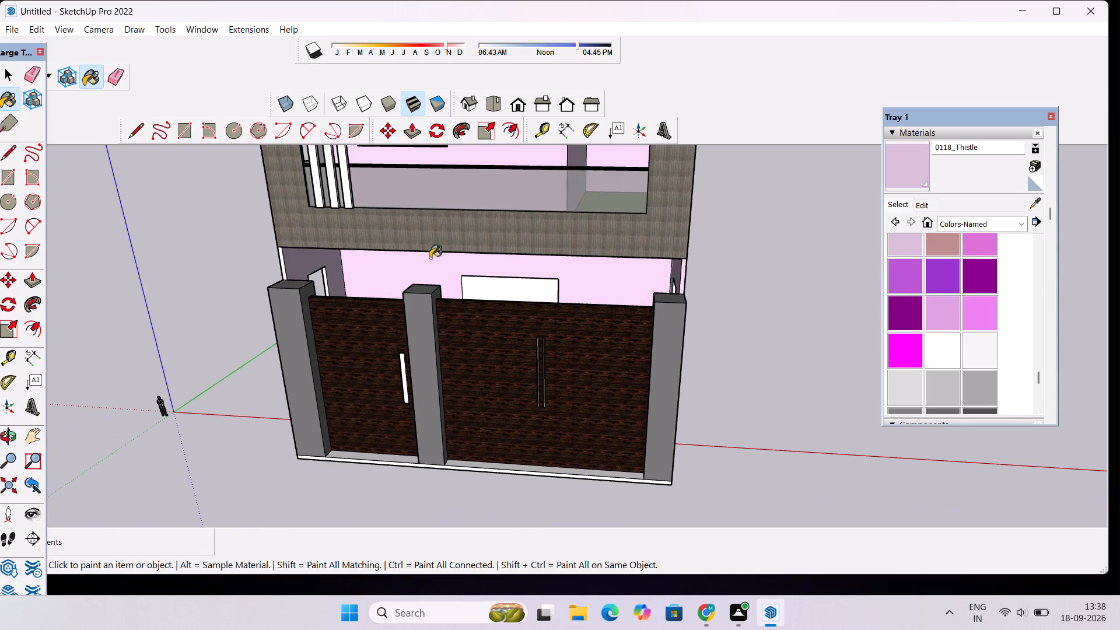
scroll(330, 257, up, 10)
click(427, 260)
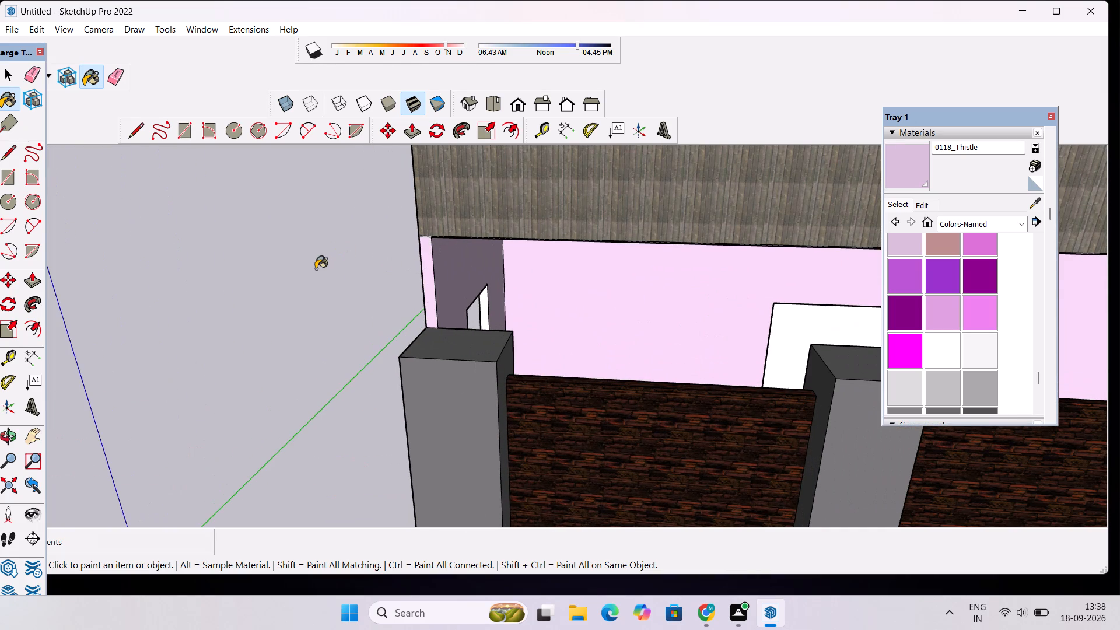
scroll(292, 270, down, 10)
scroll(286, 277, up, 1)
scroll(286, 277, down, 12)
Examine the whole house from the front and both sides for surfaces still needing a material.
key(o)
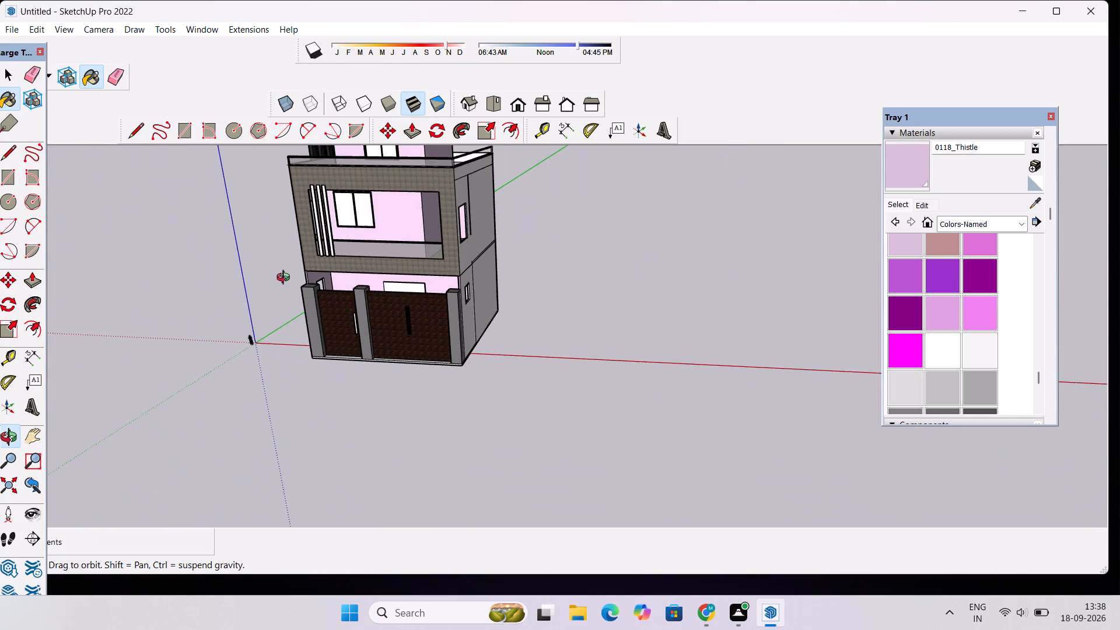
drag(288, 321, 389, 263)
scroll(389, 263, down, 7)
shift+drag(382, 264, 447, 364)
scroll(408, 328, up, 4)
scroll(408, 328, down, 4)
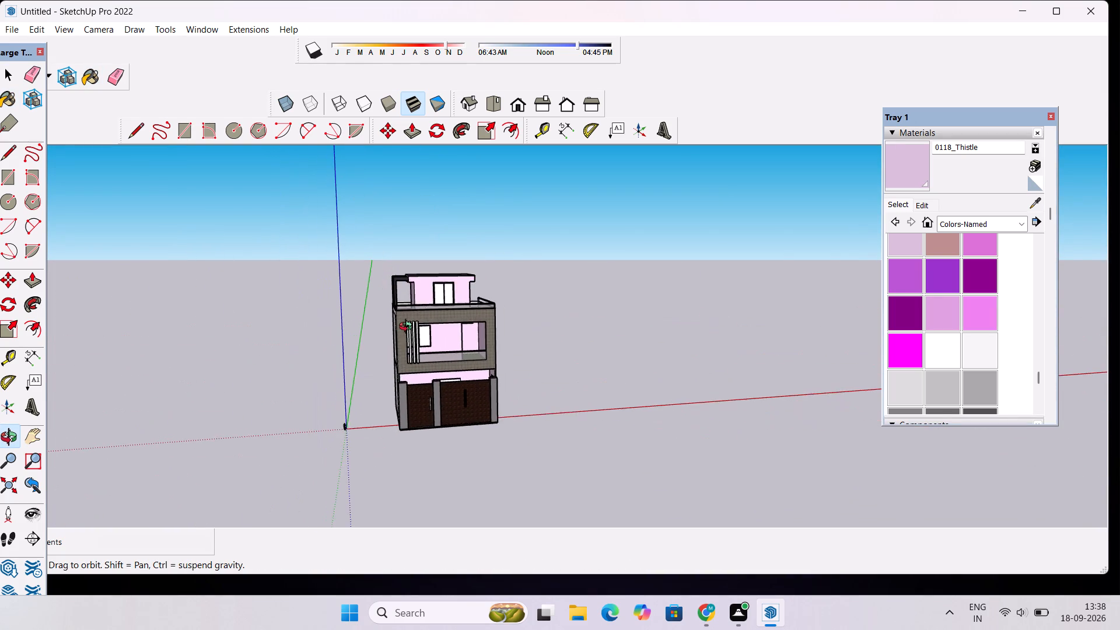
drag(440, 311, 406, 401)
scroll(401, 313, up, 10)
drag(341, 341, 509, 260)
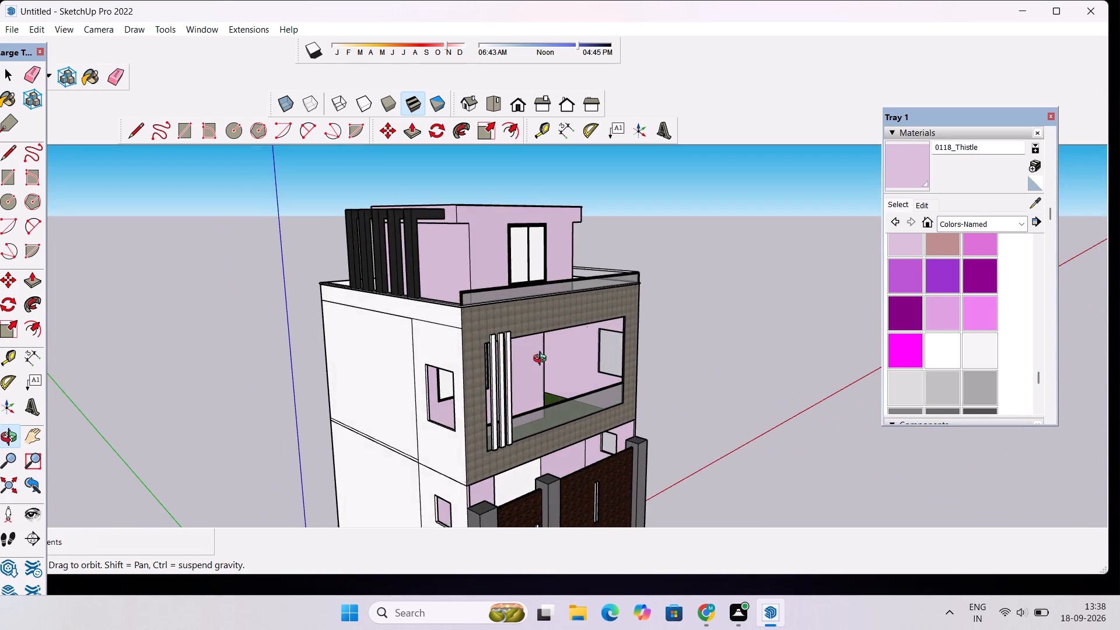
drag(541, 363, 358, 337)
drag(526, 350, 505, 391)
scroll(505, 391, down, 6)
drag(520, 421, 524, 474)
scroll(541, 440, up, 5)
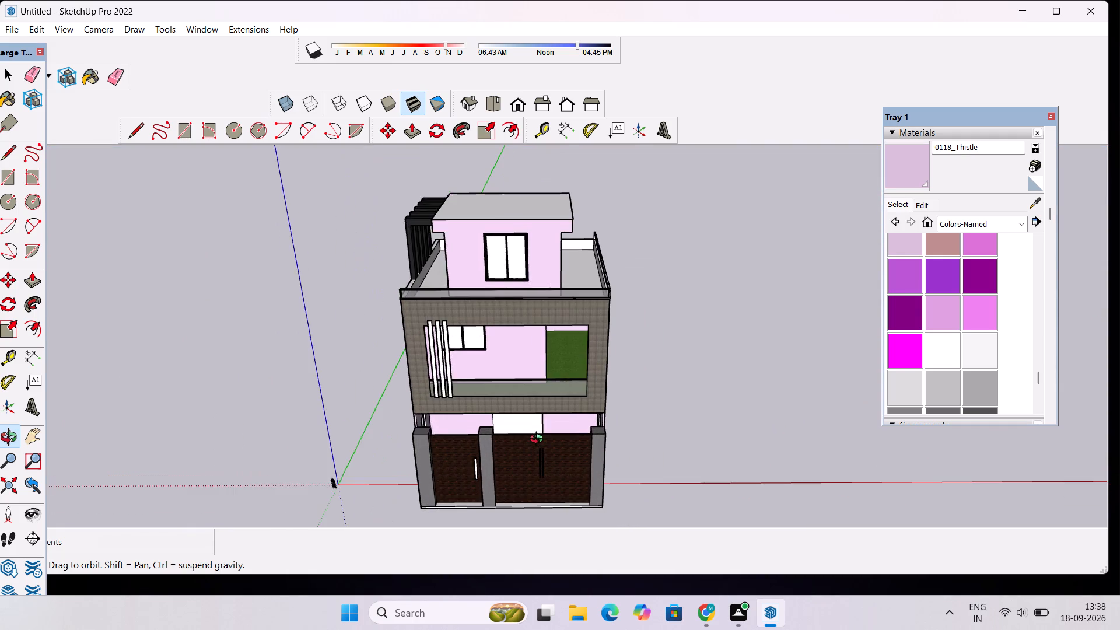
scroll(539, 440, up, 4)
drag(516, 443, 503, 363)
scroll(503, 359, down, 5)
shift+drag(506, 366, 466, 343)
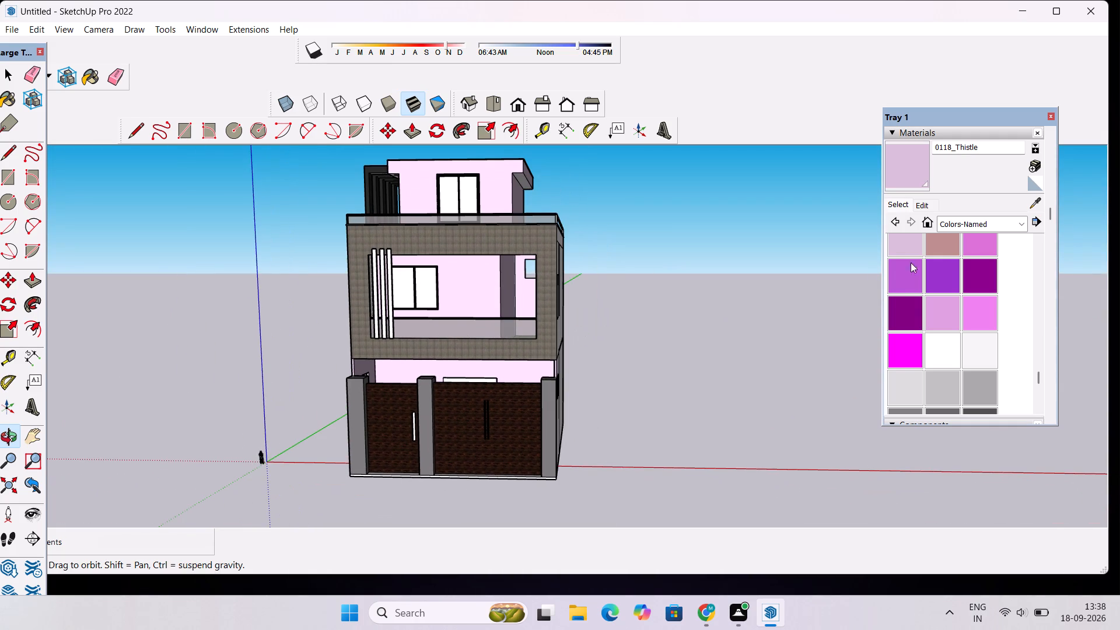
Paint the white door panel on the porch's back wall with 0042_Sienna from the Colors-Named collection.
scroll(928, 292, down, 3)
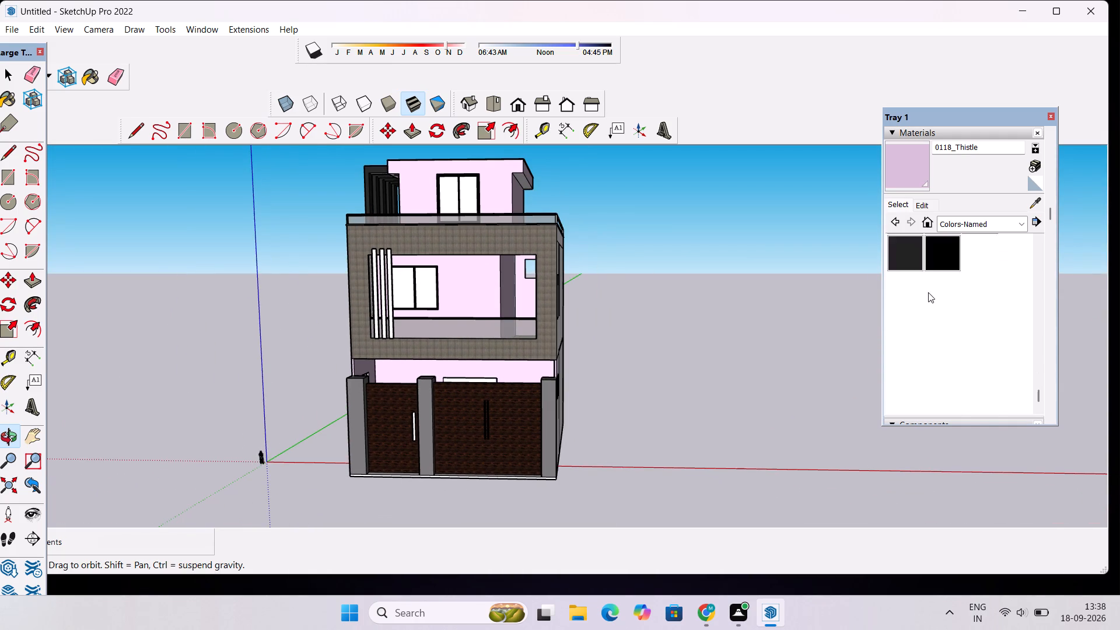
scroll(928, 292, up, 12)
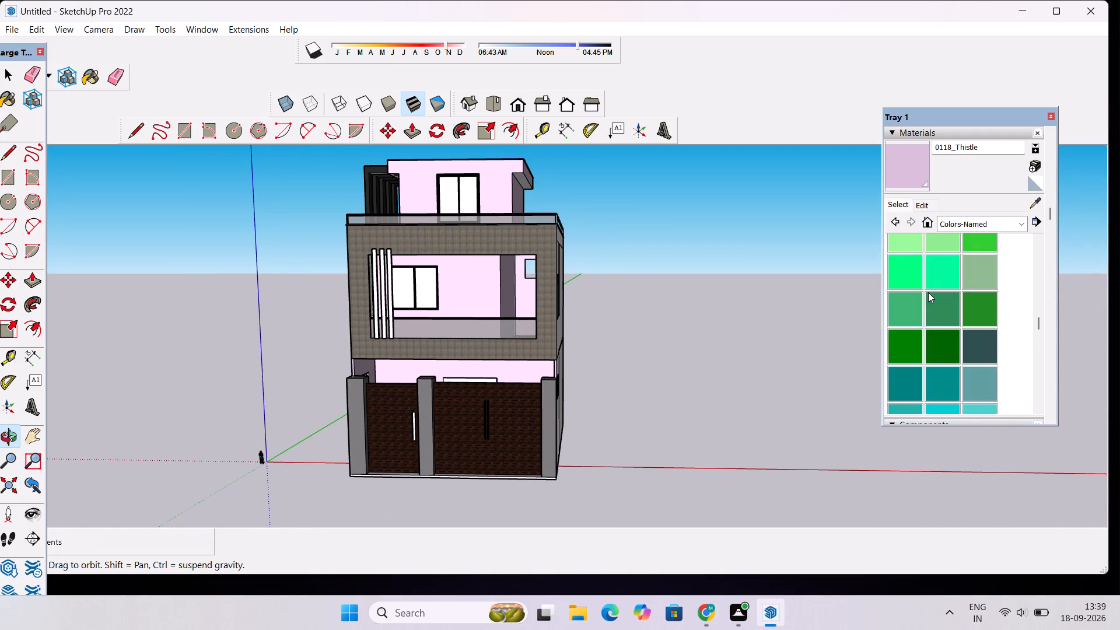
scroll(928, 292, up, 9)
scroll(928, 292, down, 3)
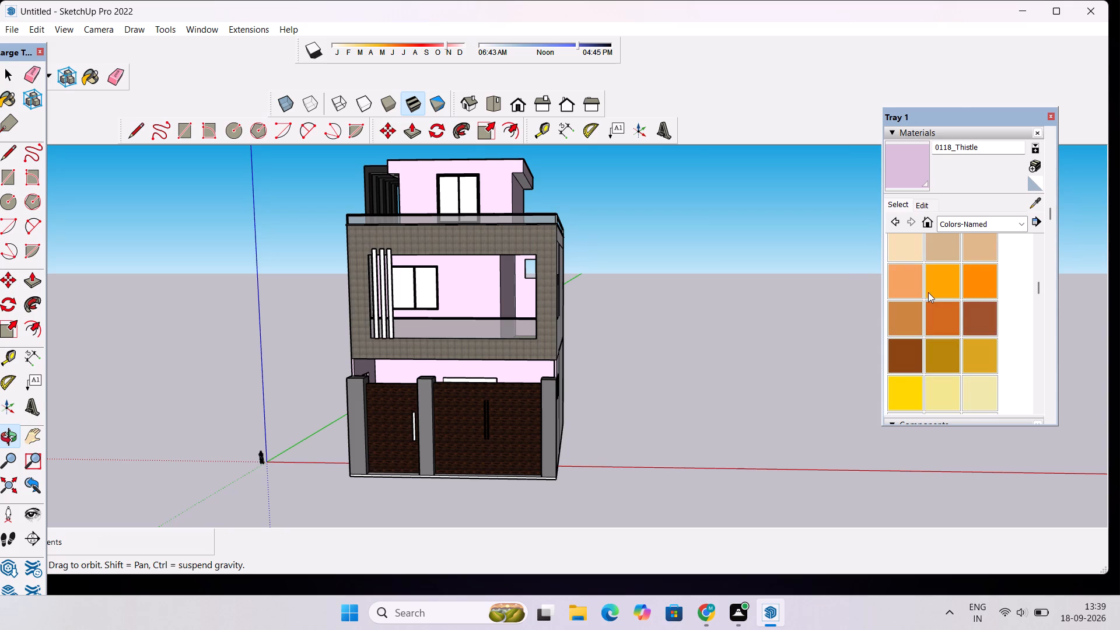
click(984, 316)
scroll(474, 352, up, 13)
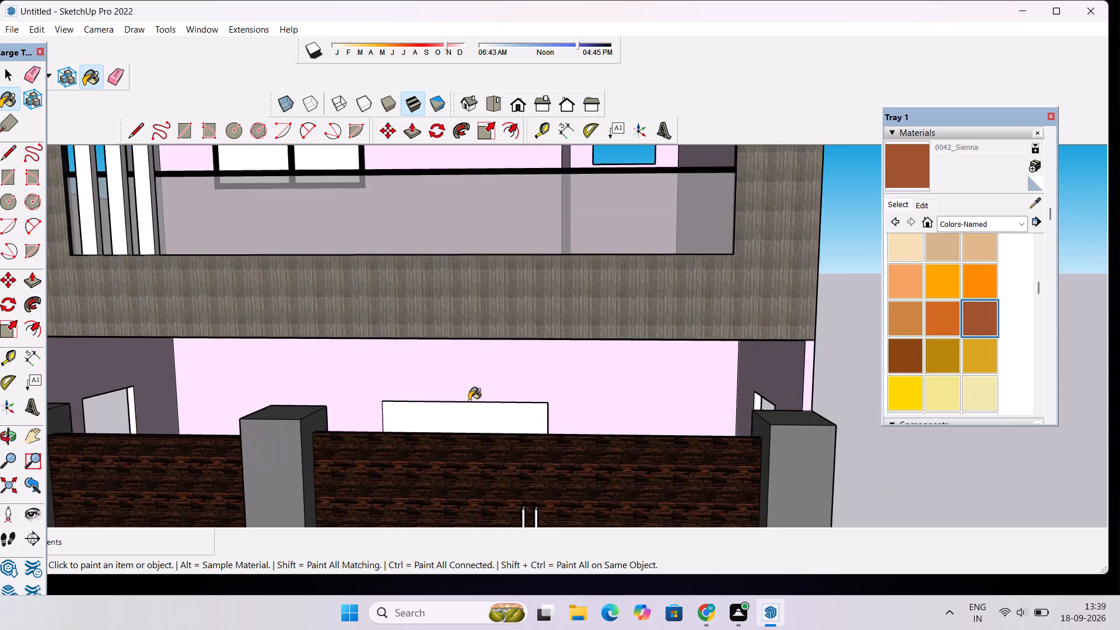
scroll(469, 400, up, 4)
click(466, 424)
scroll(470, 403, down, 5)
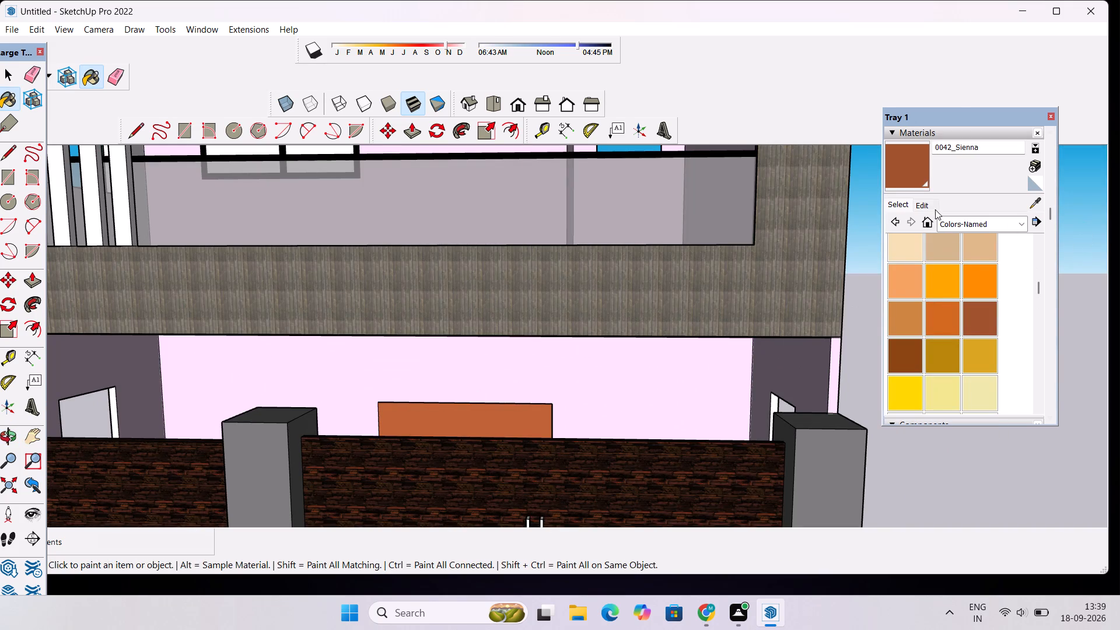
Darken the 0042_Sienna material to a deep brown.
click(927, 205)
double_click(958, 274)
click(957, 278)
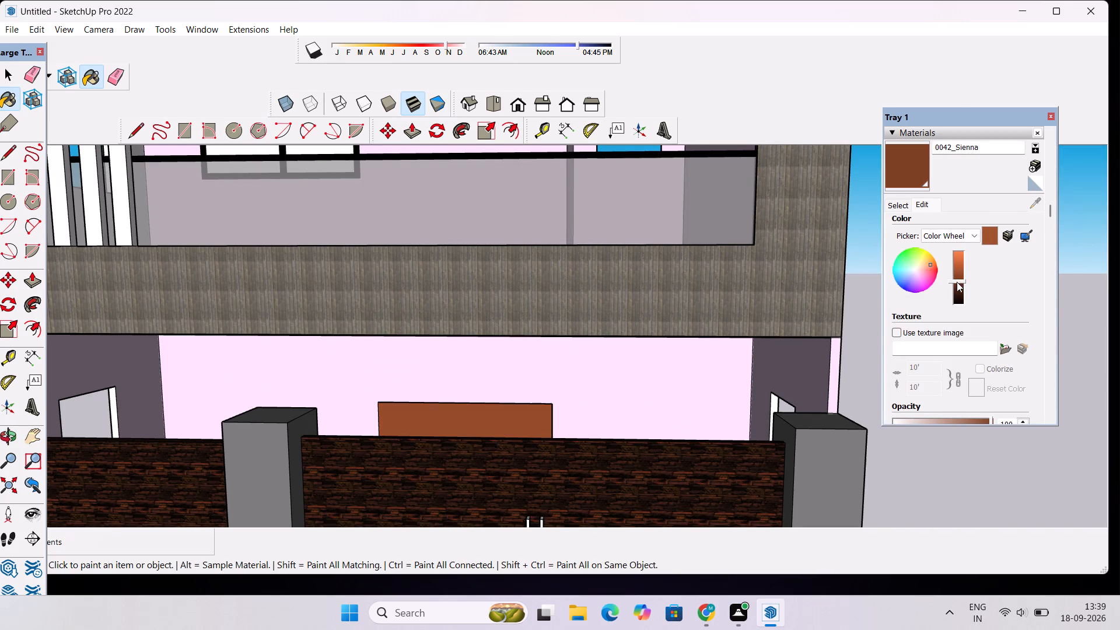
triple_click(957, 282)
double_click(955, 286)
key(o)
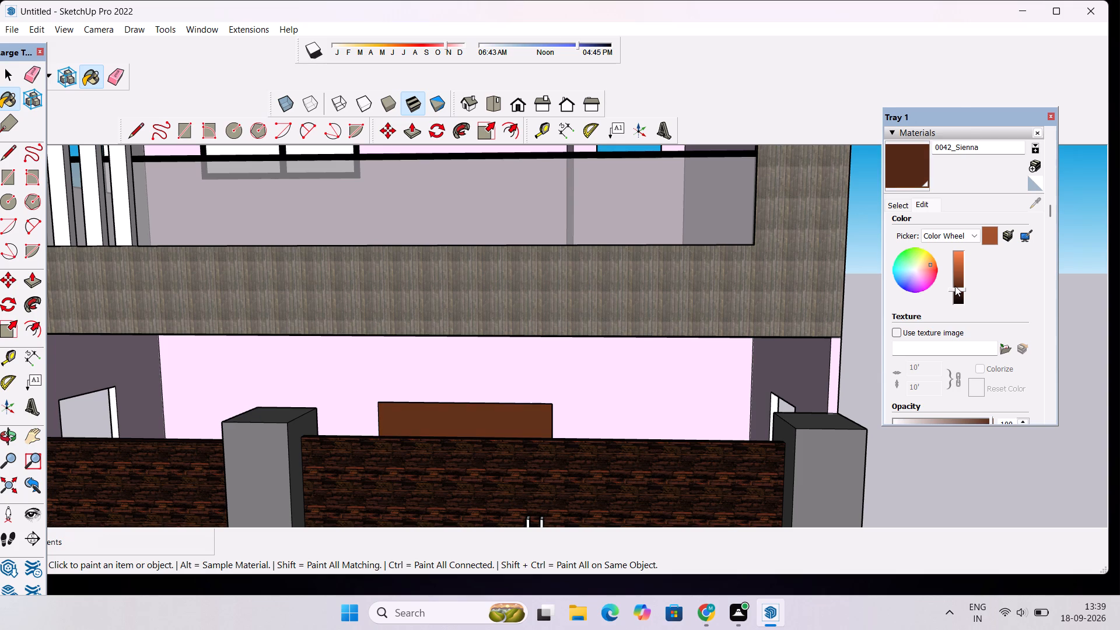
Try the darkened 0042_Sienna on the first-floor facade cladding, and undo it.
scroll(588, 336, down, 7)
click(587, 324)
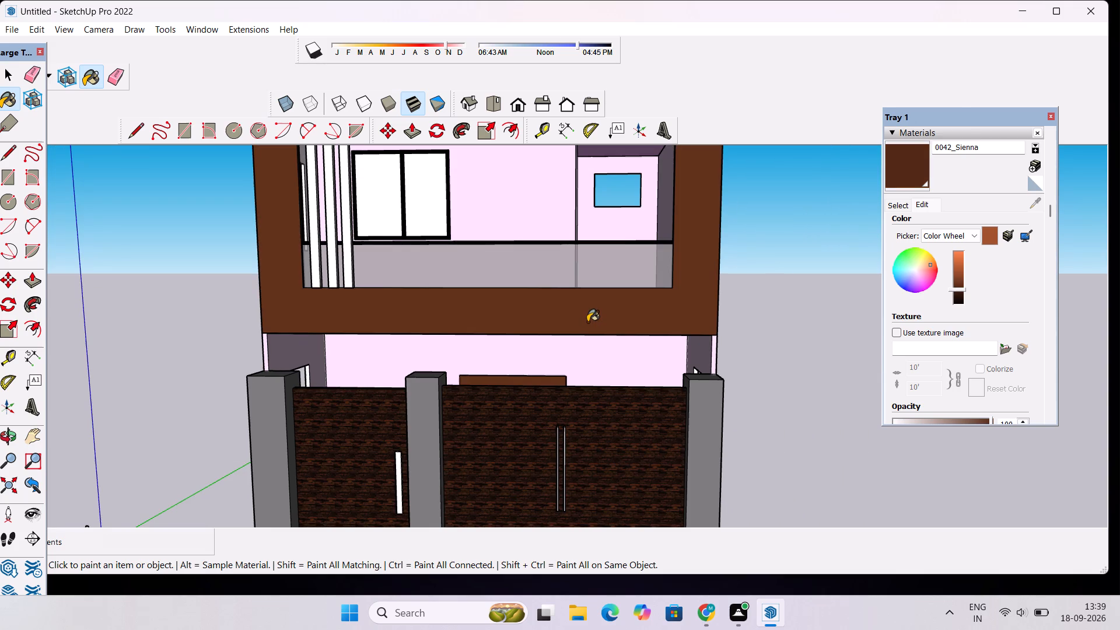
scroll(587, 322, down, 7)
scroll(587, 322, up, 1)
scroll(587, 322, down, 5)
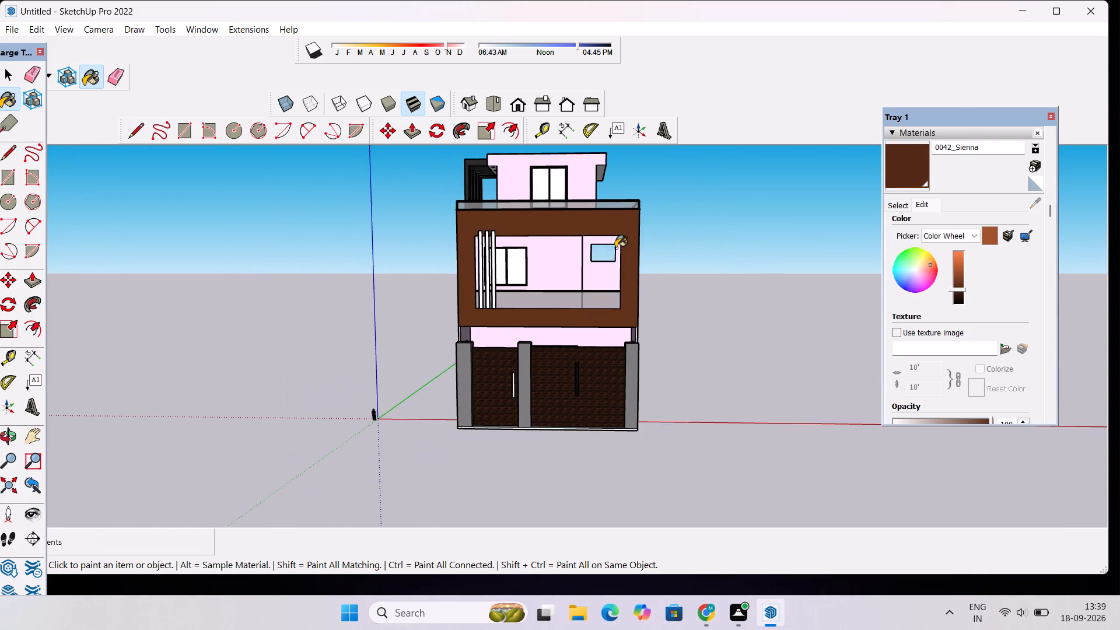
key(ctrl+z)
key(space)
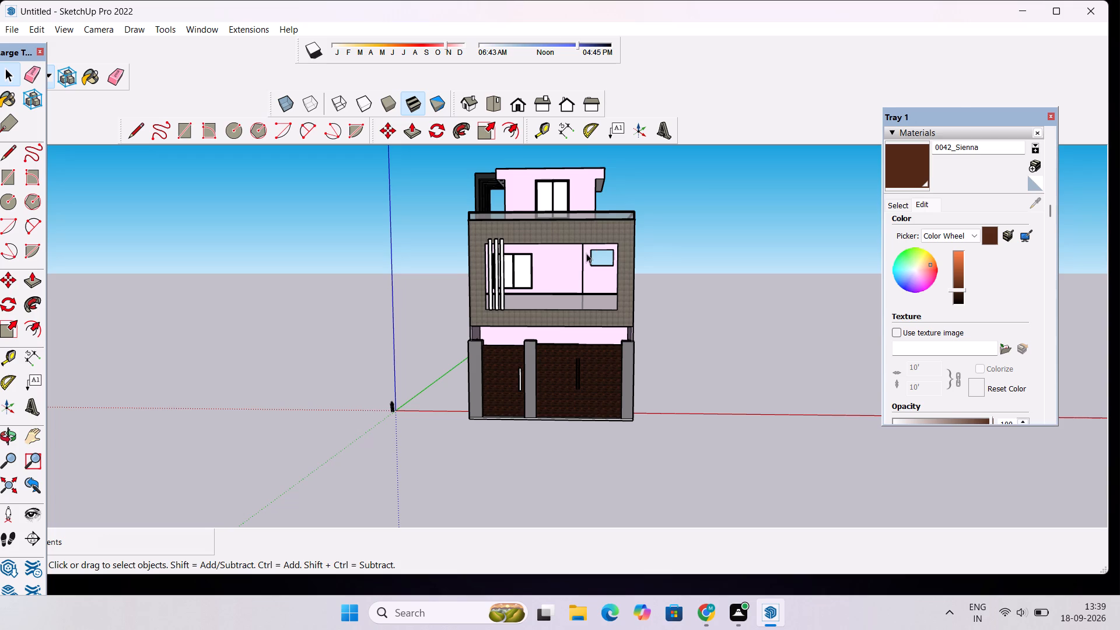
Examine the house's front, balcony, roof terrace and sides for surfaces that still need work.
scroll(586, 253, down, 2)
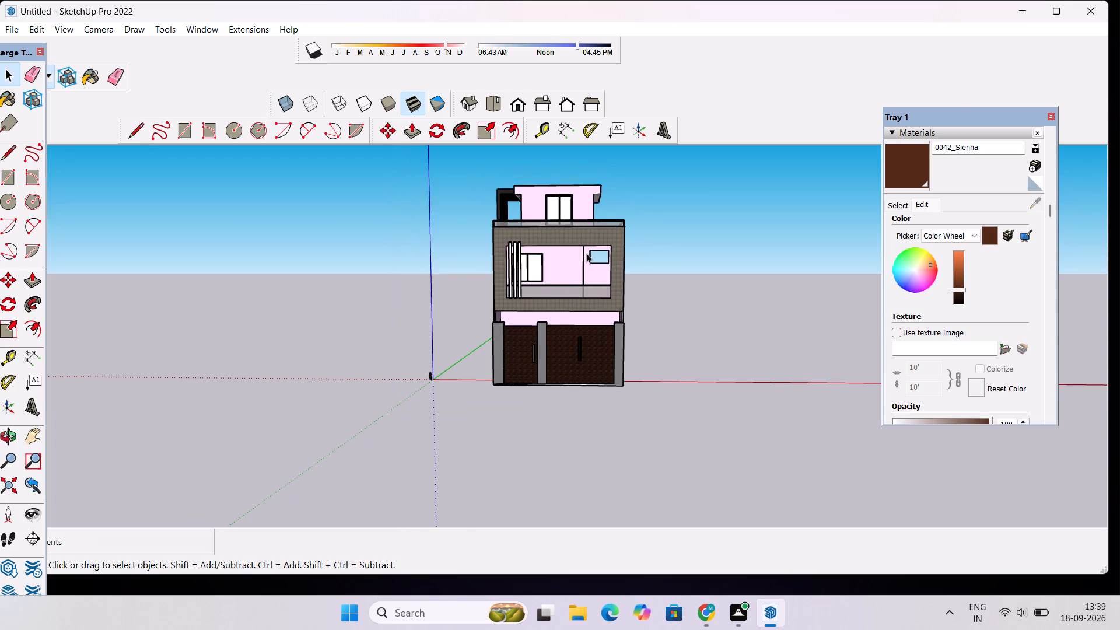
scroll(586, 253, down, 2)
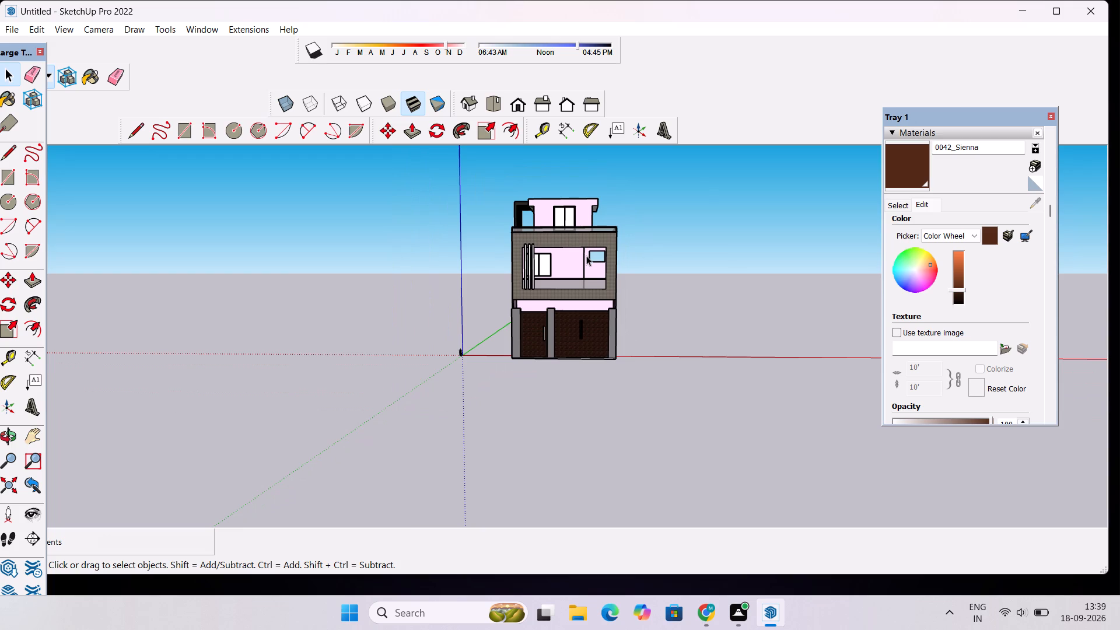
scroll(586, 261, down, 3)
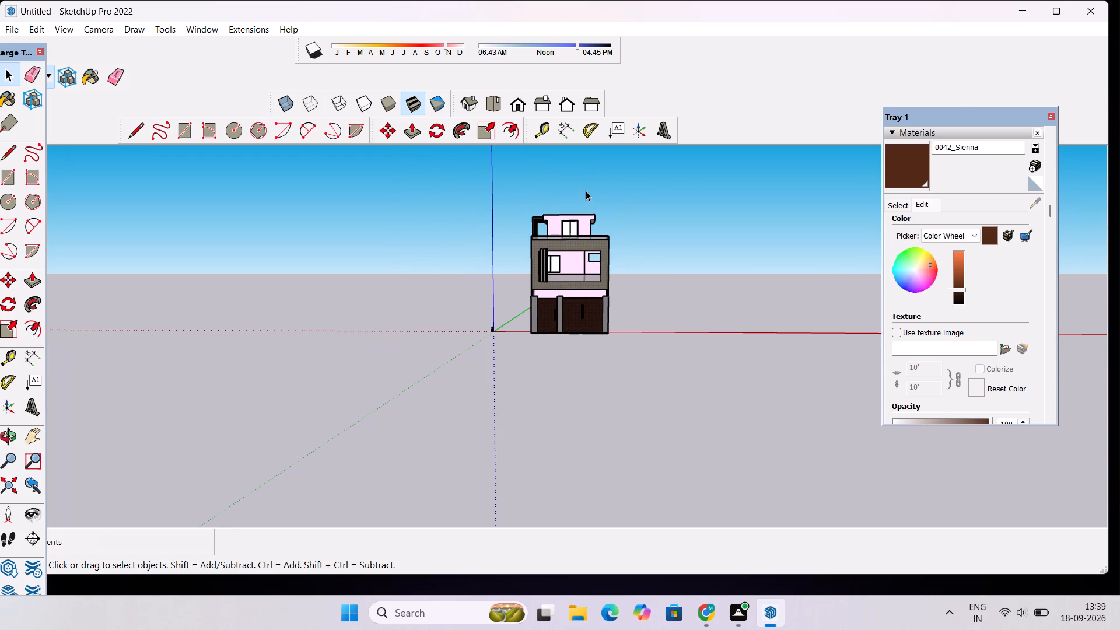
key(o)
scroll(502, 247, up, 3)
drag(645, 240, 638, 356)
scroll(620, 280, up, 6)
scroll(620, 280, down, 1)
scroll(620, 280, up, 5)
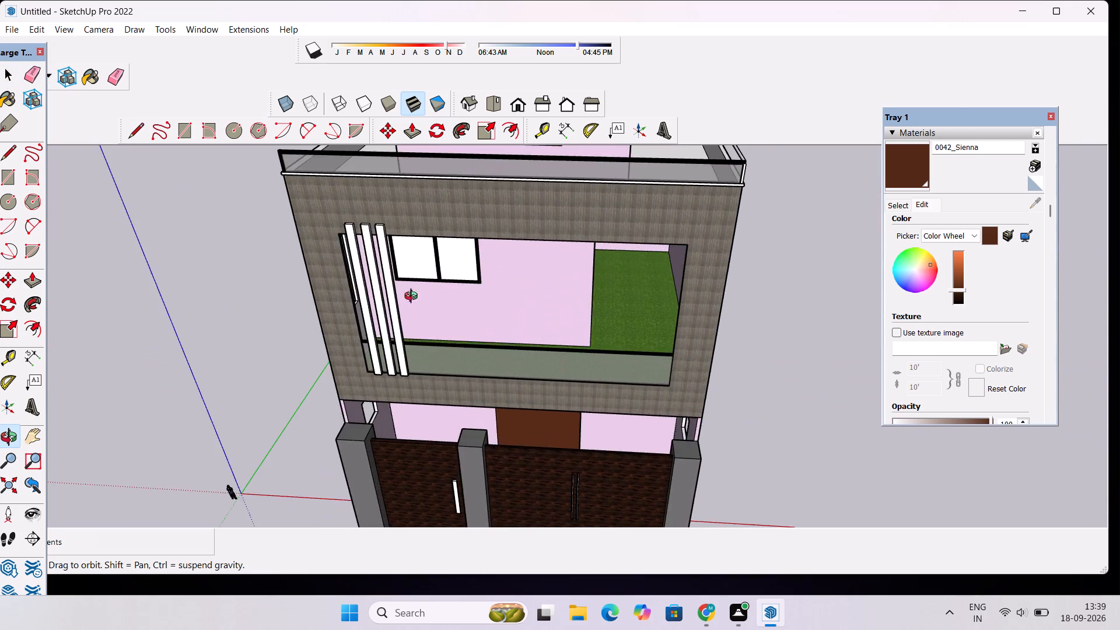
drag(401, 299, 603, 244)
scroll(603, 244, down, 6)
drag(646, 286, 504, 309)
scroll(524, 232, up, 4)
shift+drag(567, 220, 513, 287)
scroll(513, 283, down, 2)
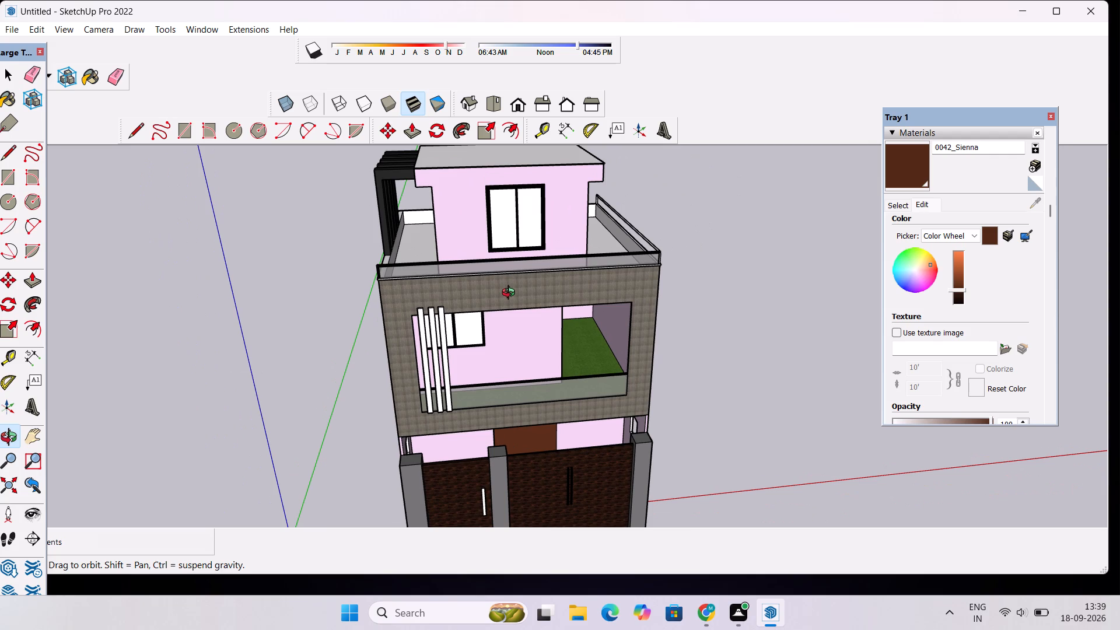
scroll(508, 297, up, 1)
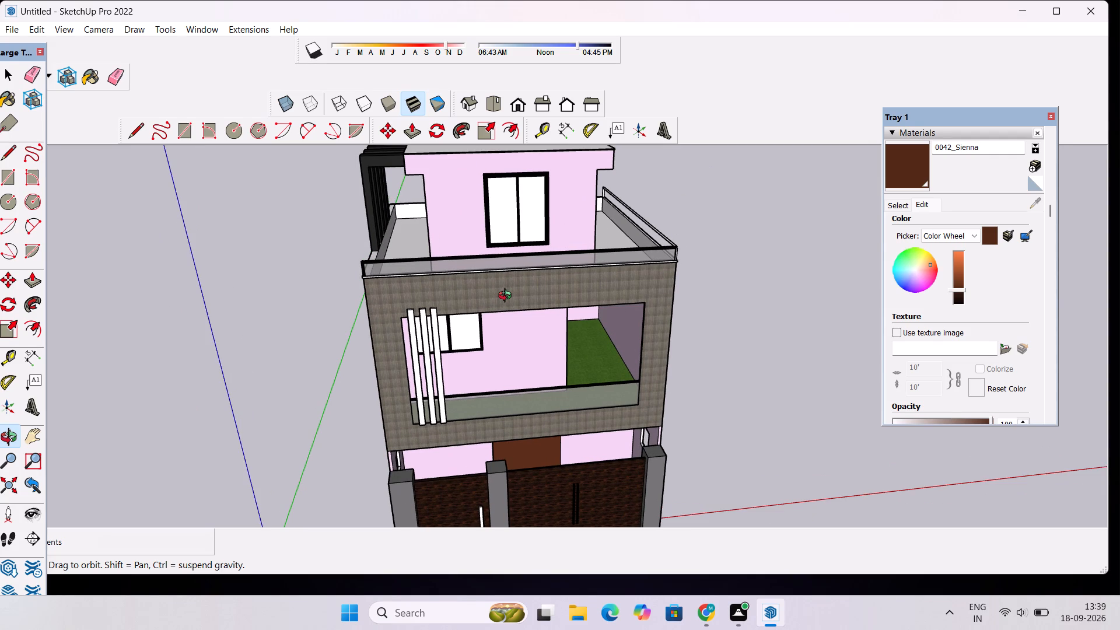
scroll(508, 297, up, 1)
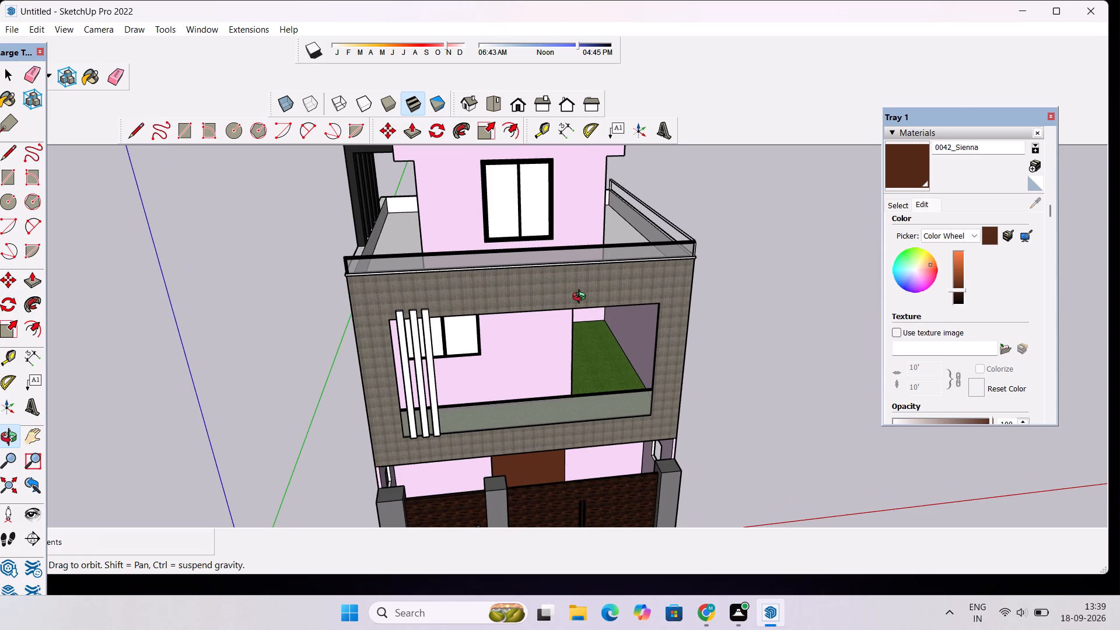
scroll(582, 298, up, 3)
scroll(582, 298, down, 5)
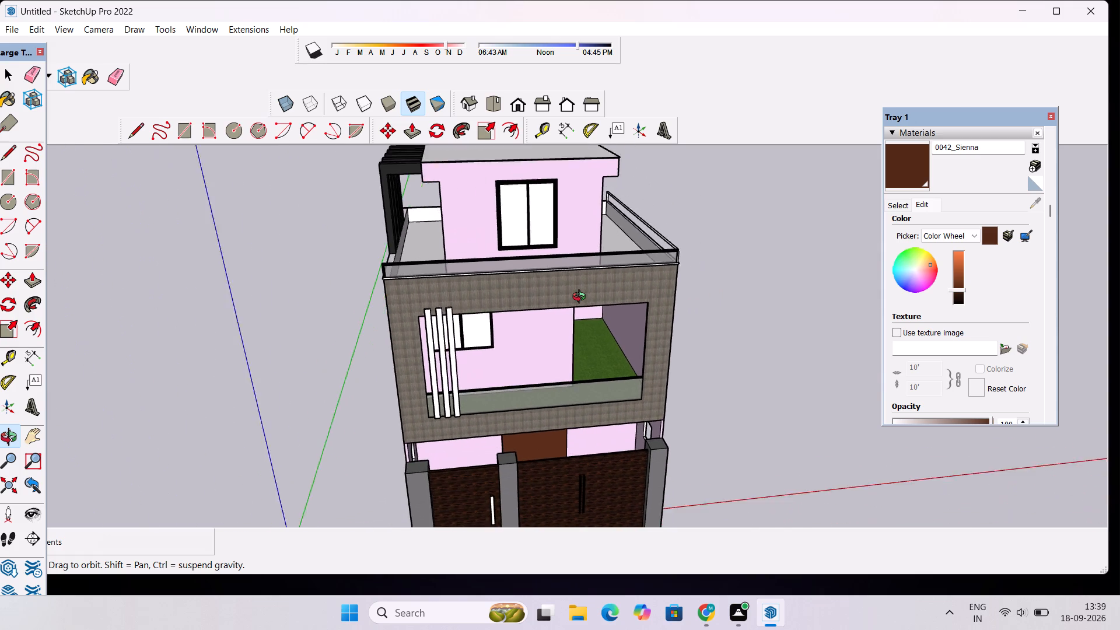
scroll(582, 298, down, 2)
scroll(582, 298, up, 5)
scroll(580, 298, down, 3)
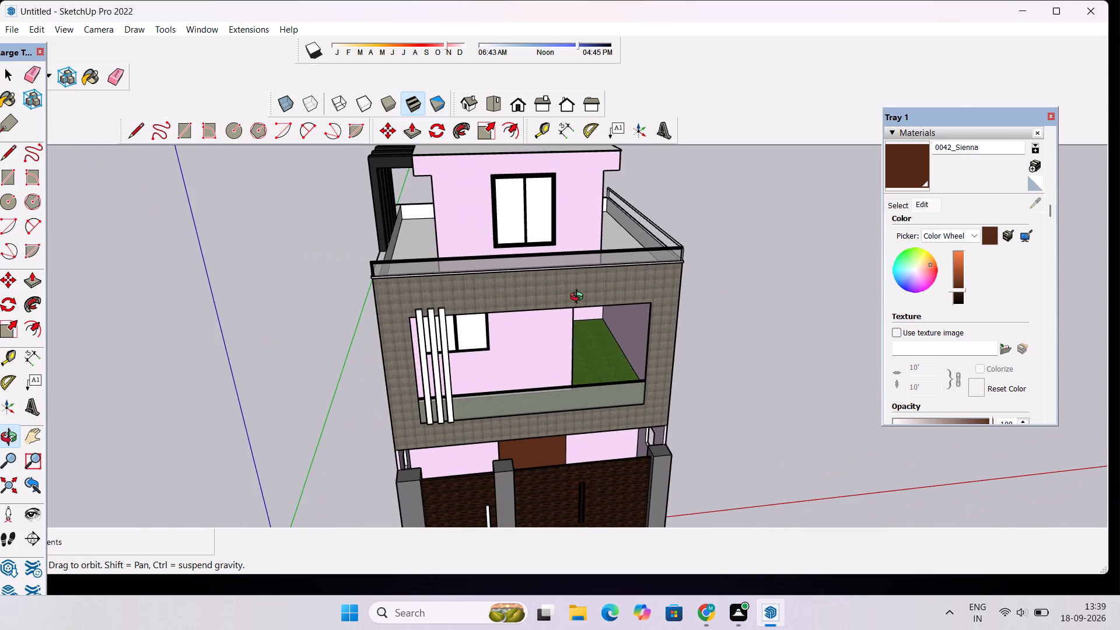
scroll(579, 298, up, 4)
scroll(579, 298, down, 6)
drag(420, 337, 701, 381)
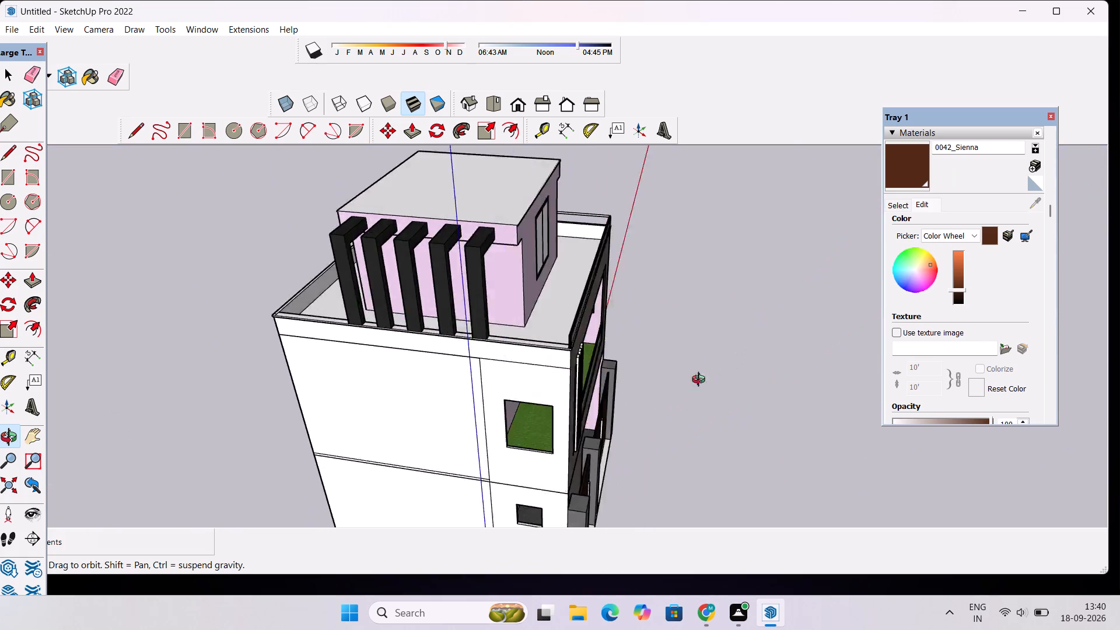
drag(701, 381, 273, 402)
scroll(398, 356, down, 4)
drag(422, 392, 454, 236)
scroll(482, 303, down, 3)
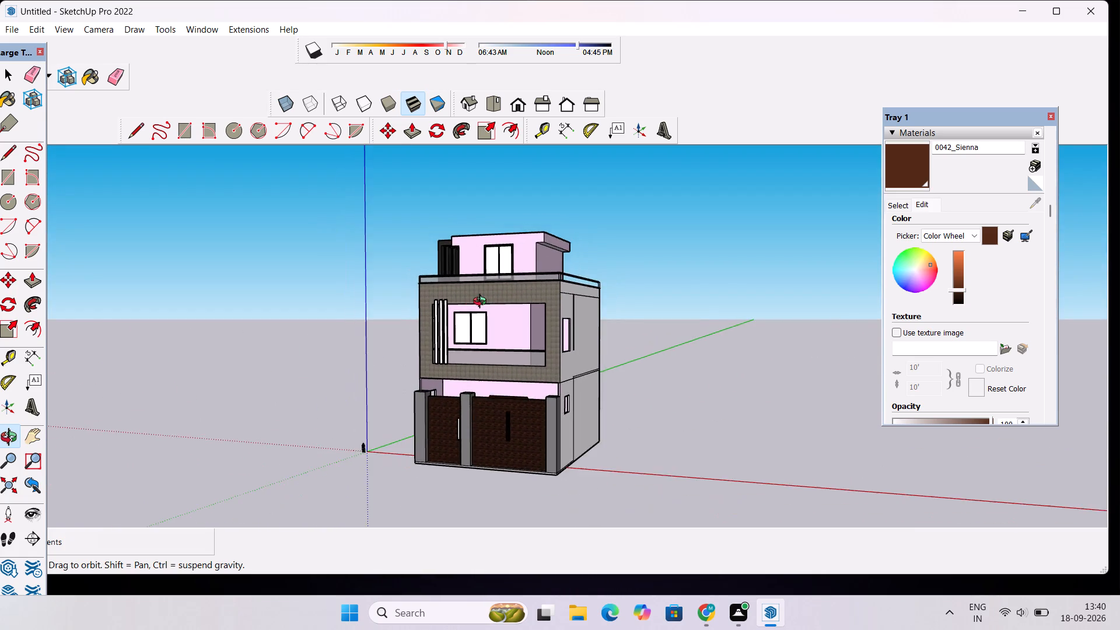
Push/Pull the left side face of the wide gate's left handle bar outward by 15/16".
drag(485, 313, 510, 381)
scroll(511, 388, up, 3)
drag(461, 436, 535, 390)
scroll(534, 428, up, 9)
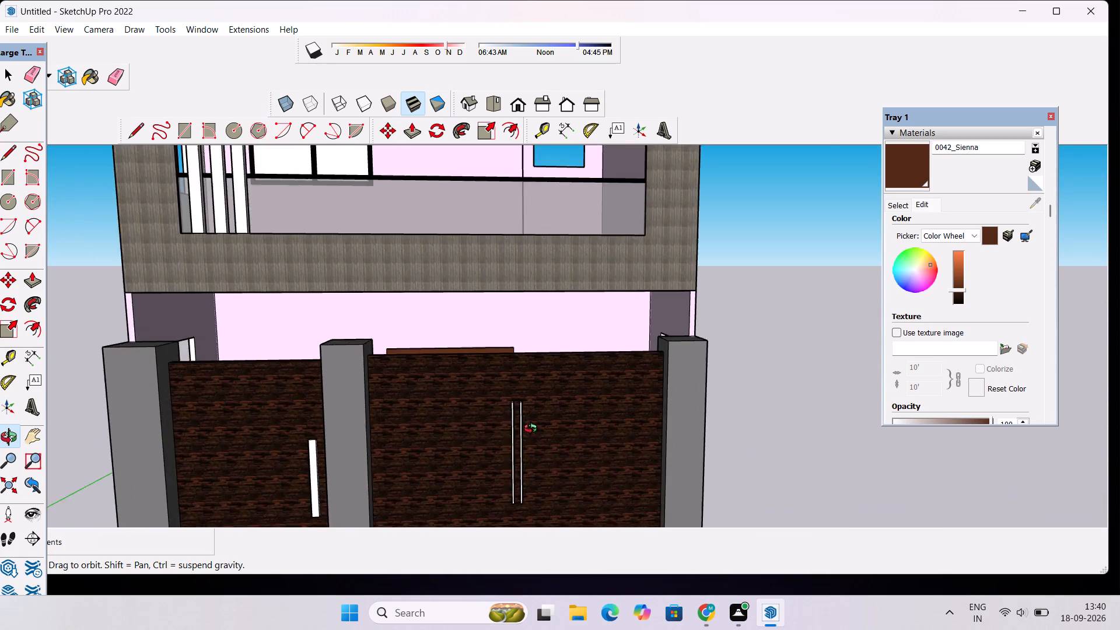
scroll(533, 430, up, 7)
scroll(487, 404, down, 5)
scroll(495, 404, up, 2)
scroll(509, 377, down, 5)
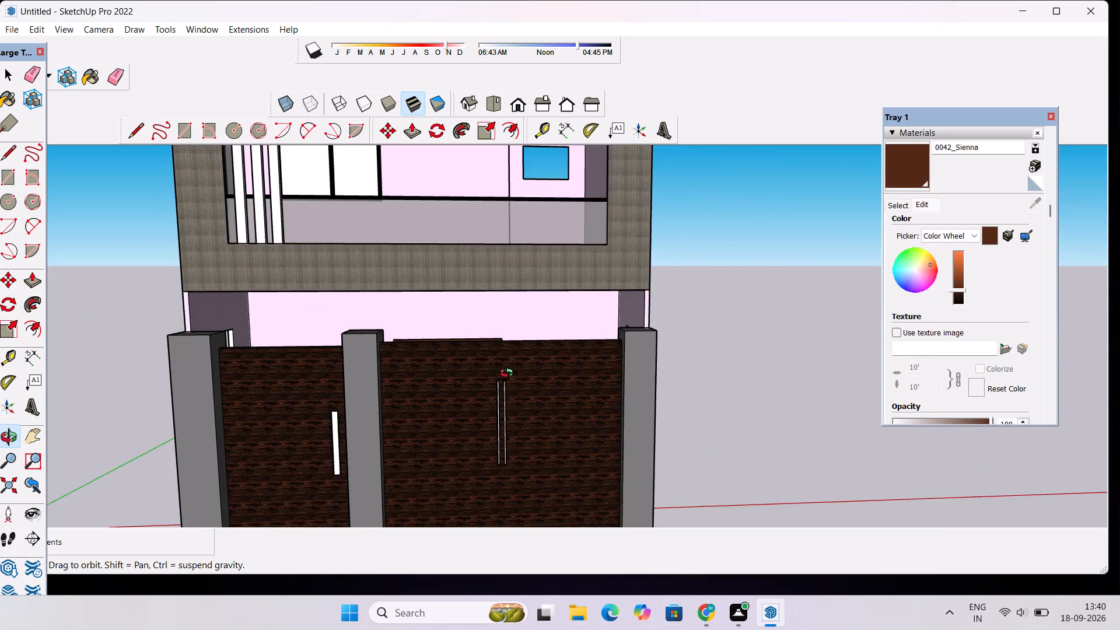
scroll(509, 374, down, 3)
scroll(517, 428, up, 5)
drag(525, 412, 495, 454)
scroll(485, 377, up, 17)
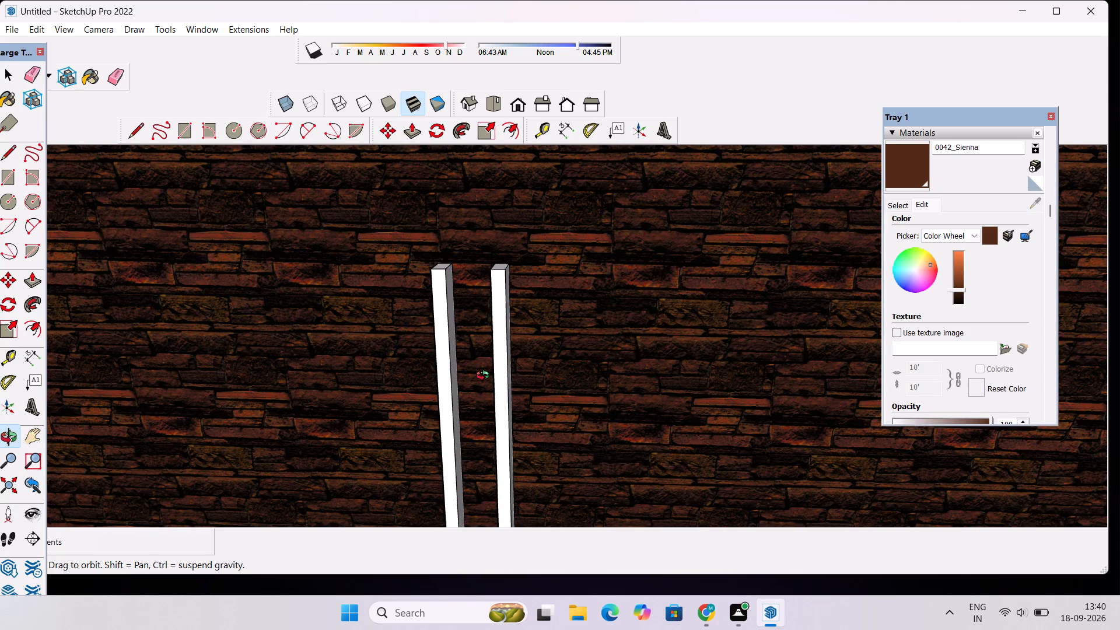
scroll(425, 358, up, 4)
drag(420, 358, 625, 330)
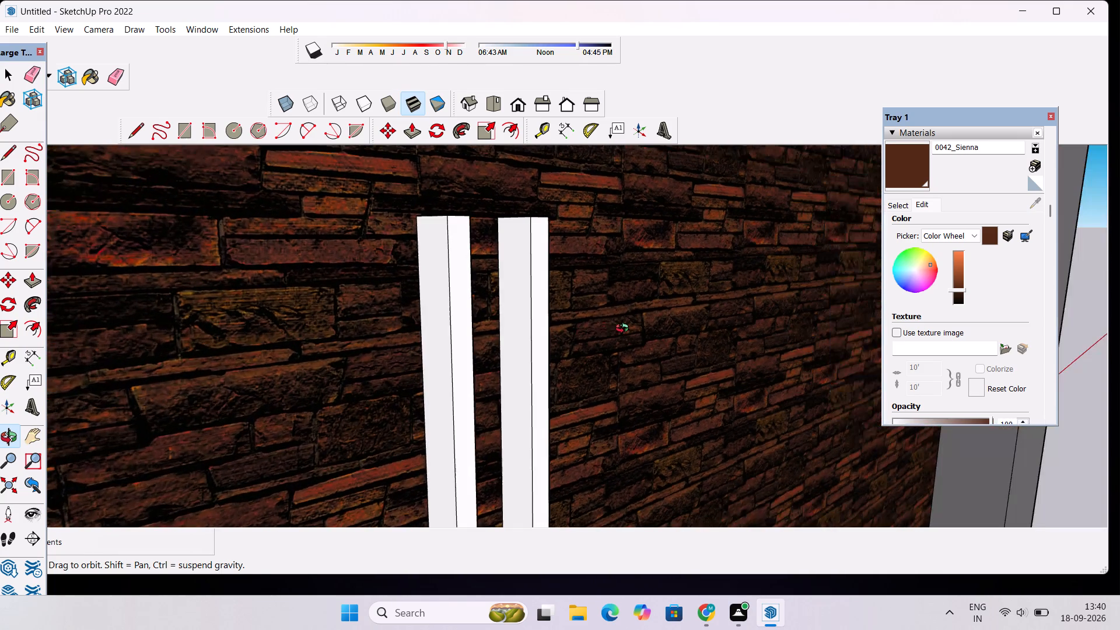
key(p)
click(443, 317)
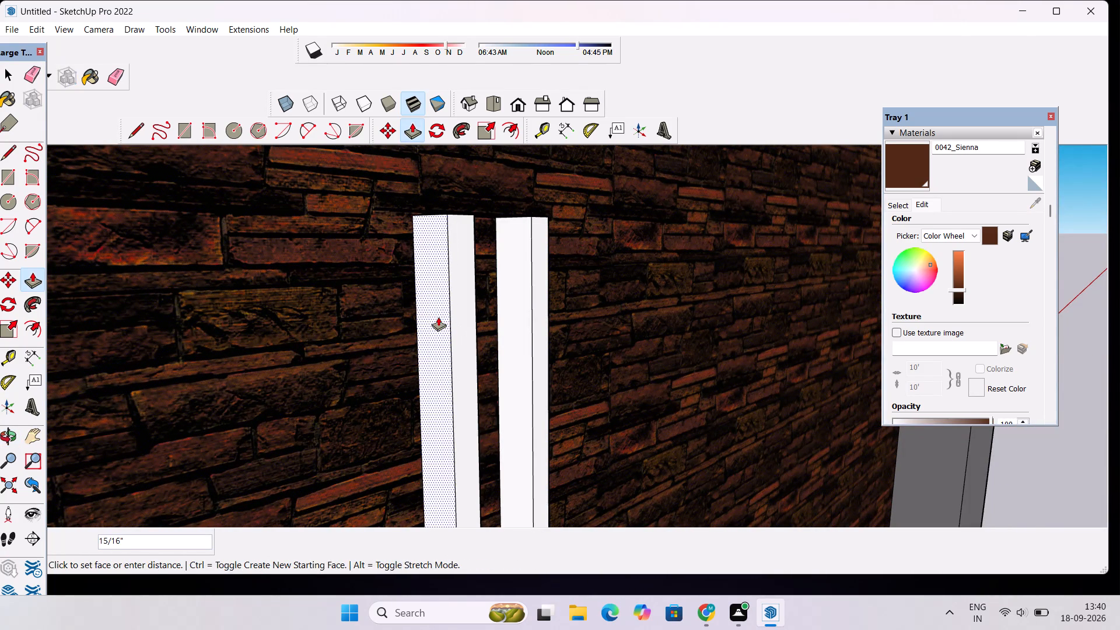
click(438, 317)
key(space)
Push/Pull the front face of the wide gate's left handle bar outward by 4 11/16".
click(458, 320)
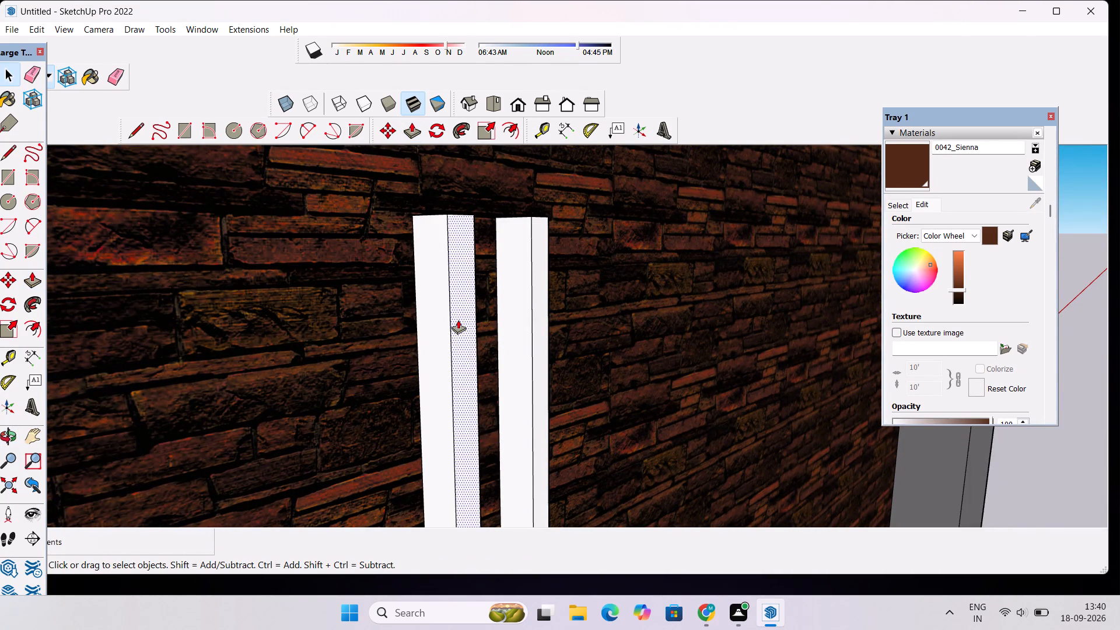
key(p)
click(458, 320)
click(476, 332)
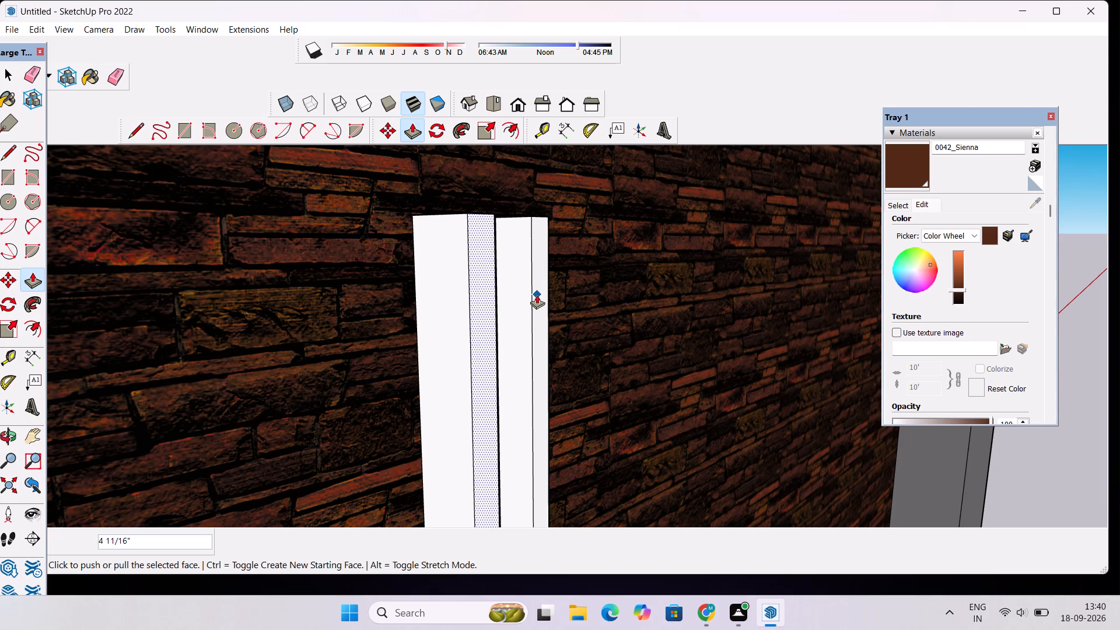
Push/Pull the front face of the wide gate's right handle bar outward, flush with the left bar's front.
key(space)
click(537, 295)
key(p)
click(537, 295)
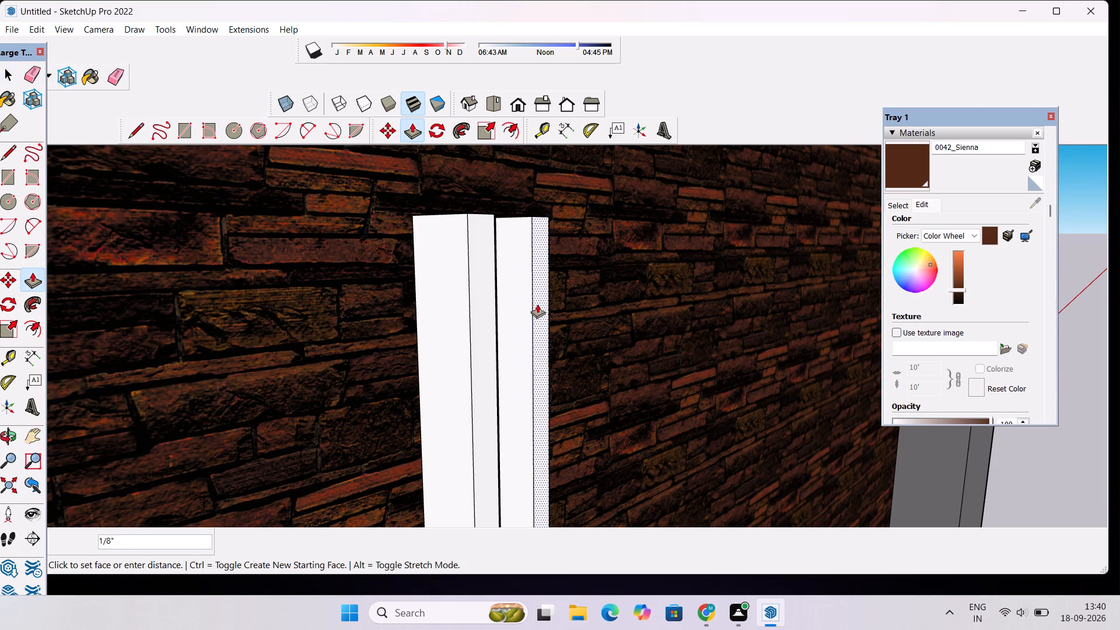
click(492, 341)
Examine the reshaped gate handles, pillars and porch ceiling from the front, side and below.
key(o)
drag(534, 341, 503, 339)
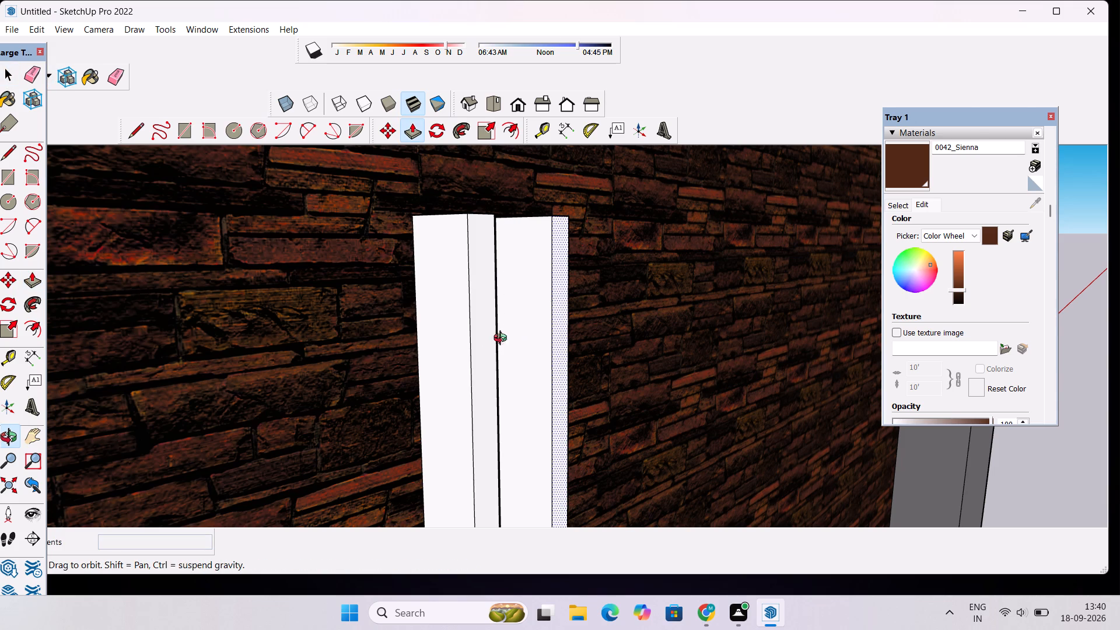
drag(503, 339, 422, 317)
scroll(421, 301, down, 20)
scroll(421, 301, down, 3)
drag(562, 337, 527, 351)
scroll(523, 344, down, 5)
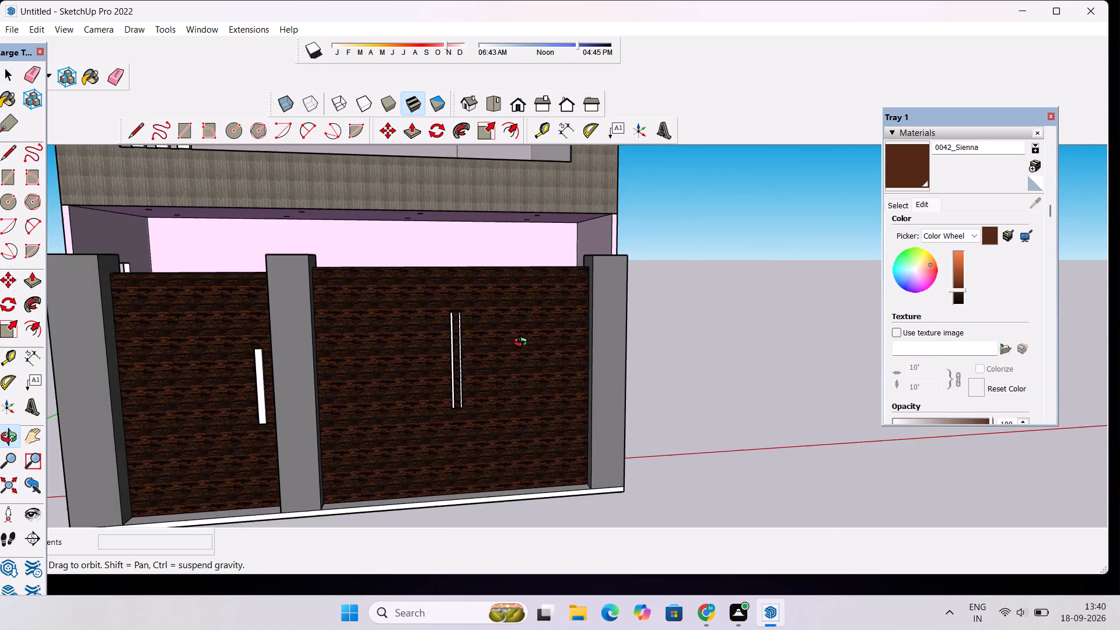
scroll(492, 351, up, 4)
drag(489, 352, 468, 377)
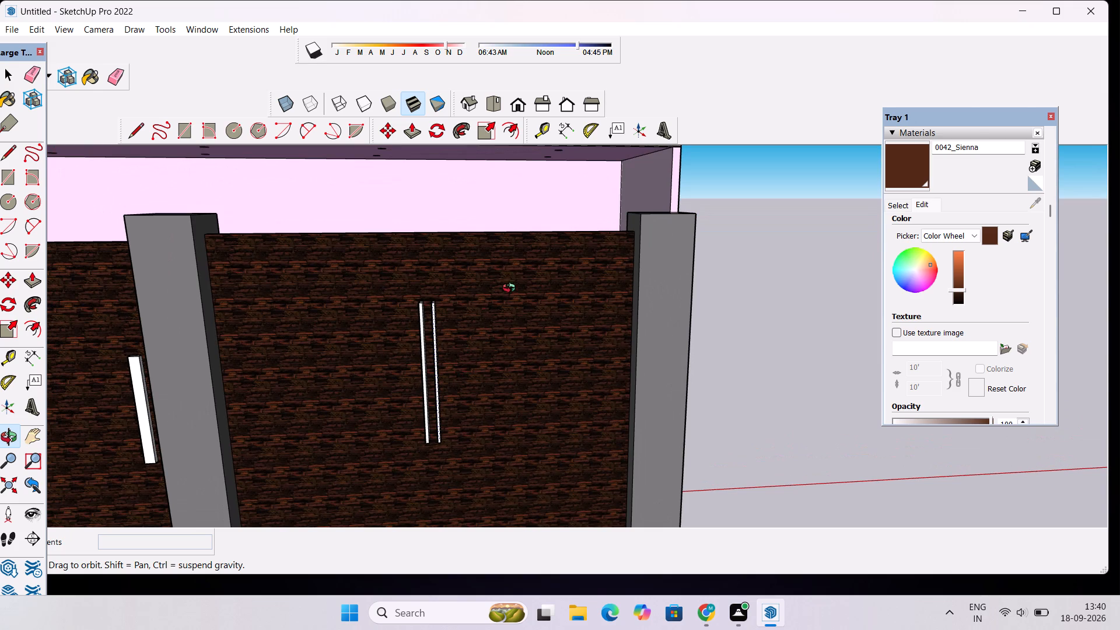
scroll(426, 379, down, 3)
scroll(426, 379, up, 4)
drag(323, 341, 447, 349)
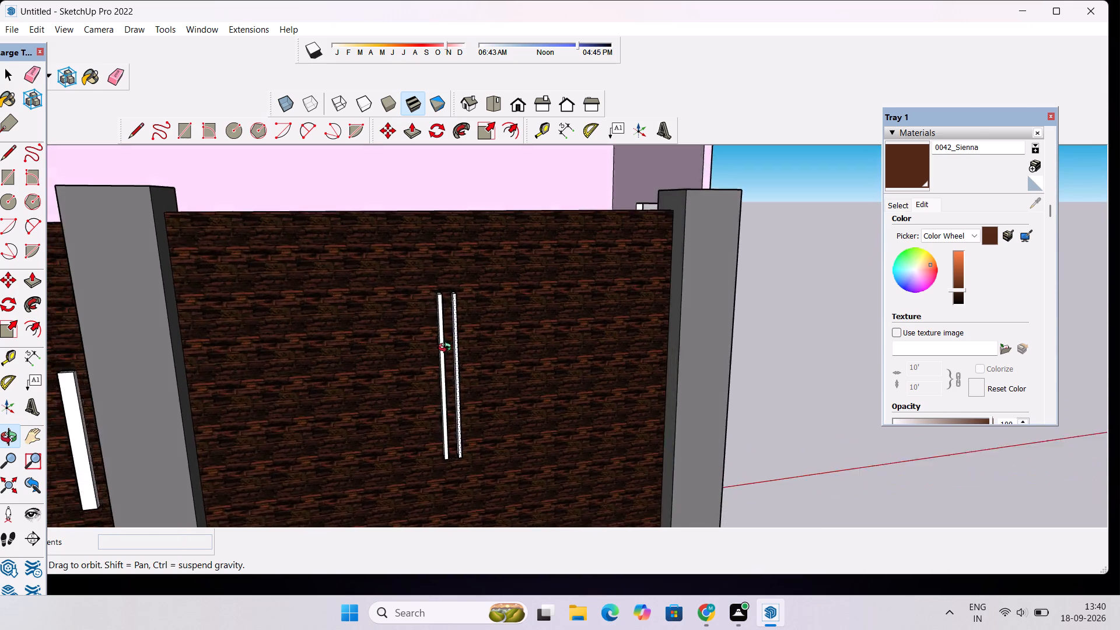
drag(447, 349, 101, 335)
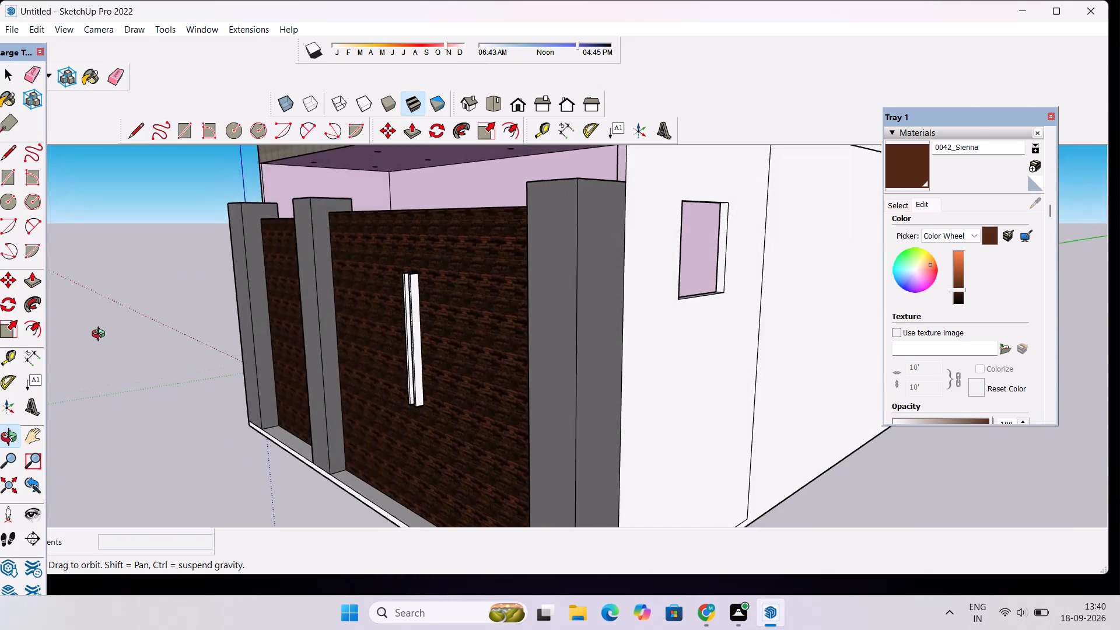
drag(101, 335, 279, 293)
scroll(280, 289, down, 11)
scroll(423, 252, up, 3)
drag(370, 262, 394, 191)
drag(384, 199, 509, 270)
scroll(440, 284, up, 6)
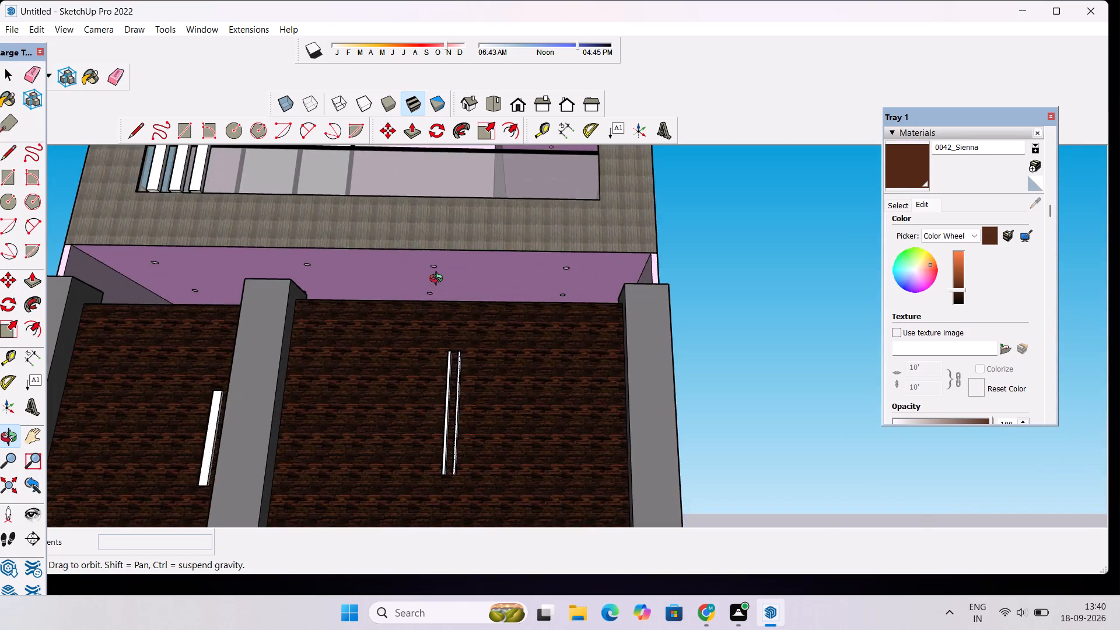
Examine the porch ceiling, the porch door behind the gate and the whole house front from above.
scroll(439, 280, up, 14)
scroll(433, 268, down, 12)
drag(432, 268, 415, 407)
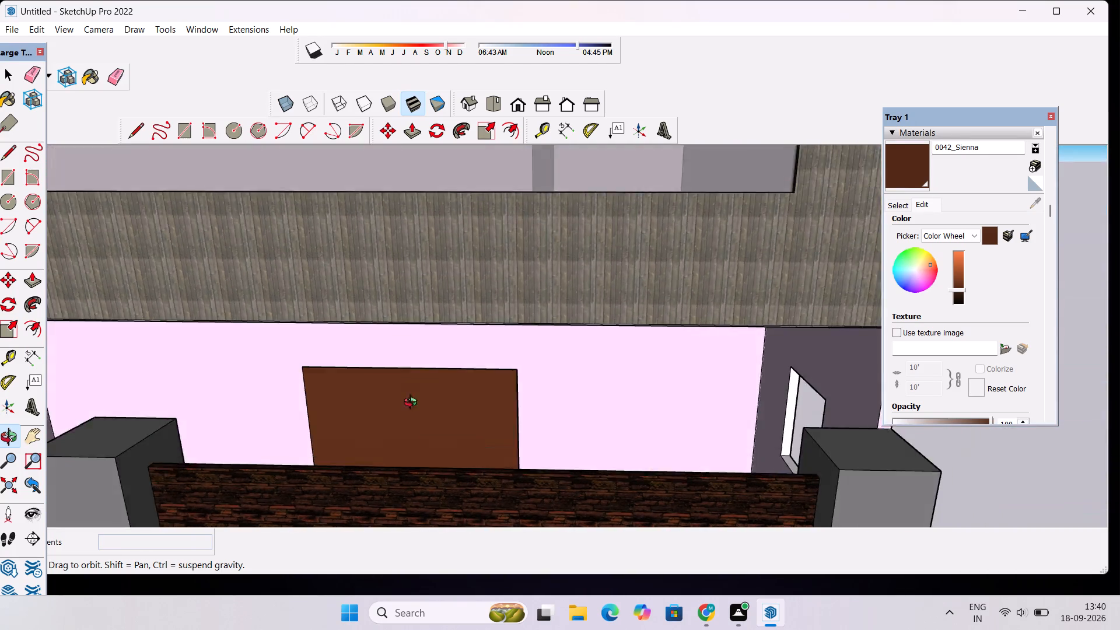
scroll(409, 340, down, 12)
drag(447, 306, 469, 214)
scroll(468, 213, down, 6)
drag(481, 239, 464, 457)
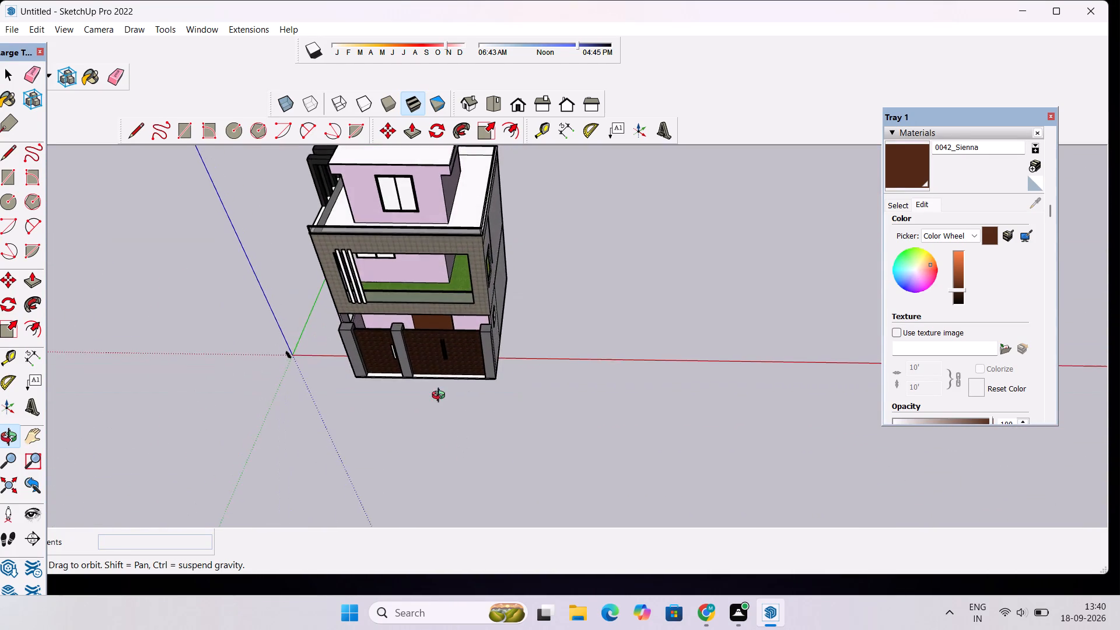
scroll(422, 281, up, 4)
Paint the upper-storey wall and the large ground-floor panel on the house's right side with 0066_Honeydew, undoing the stray terrace fill.
drag(552, 269, 318, 279)
shift+drag(587, 231, 484, 434)
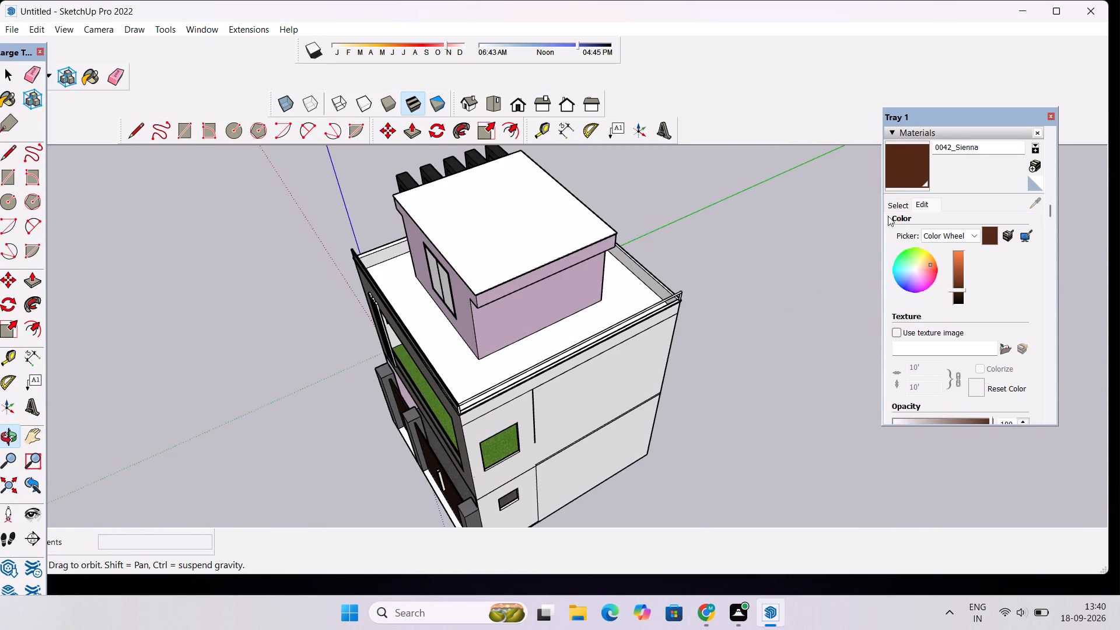
click(900, 205)
scroll(936, 322, down, 2)
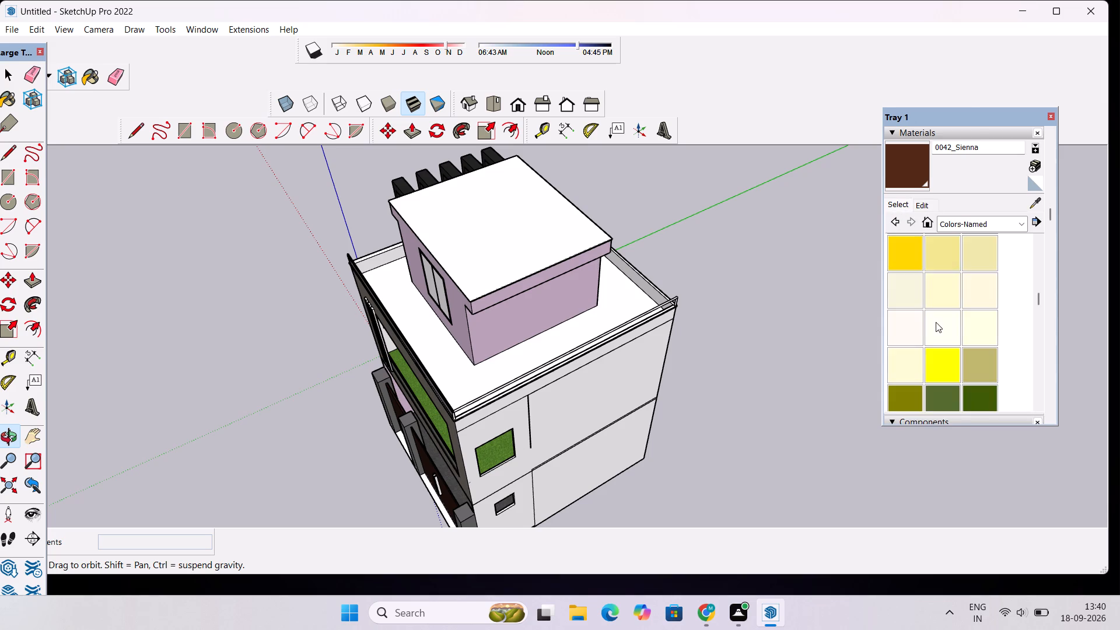
scroll(936, 322, down, 2)
click(974, 340)
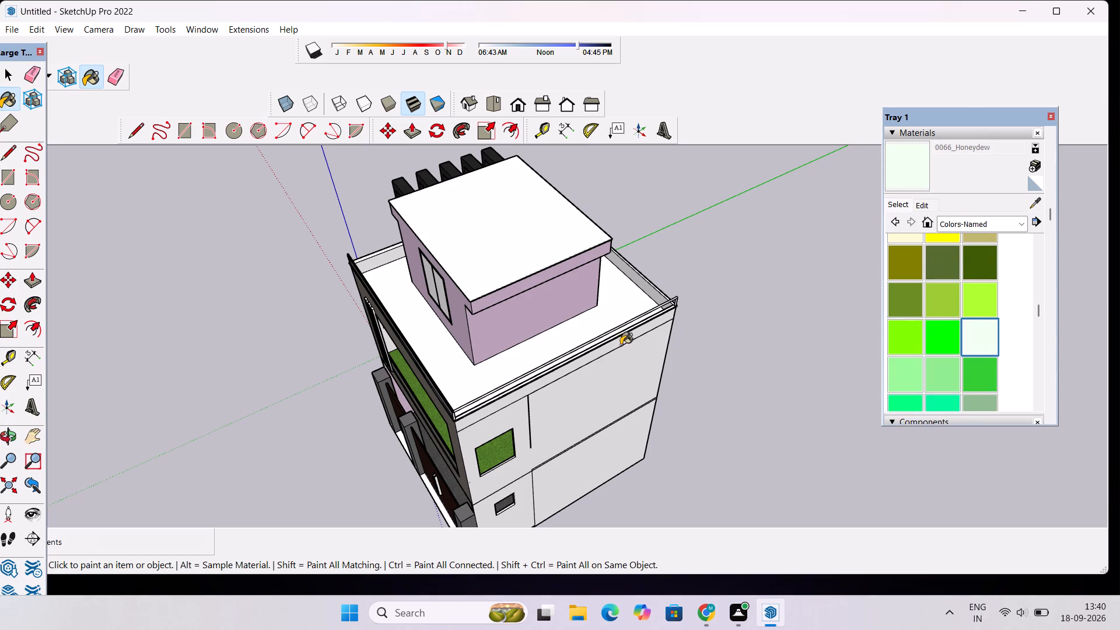
click(618, 362)
click(616, 450)
click(582, 324)
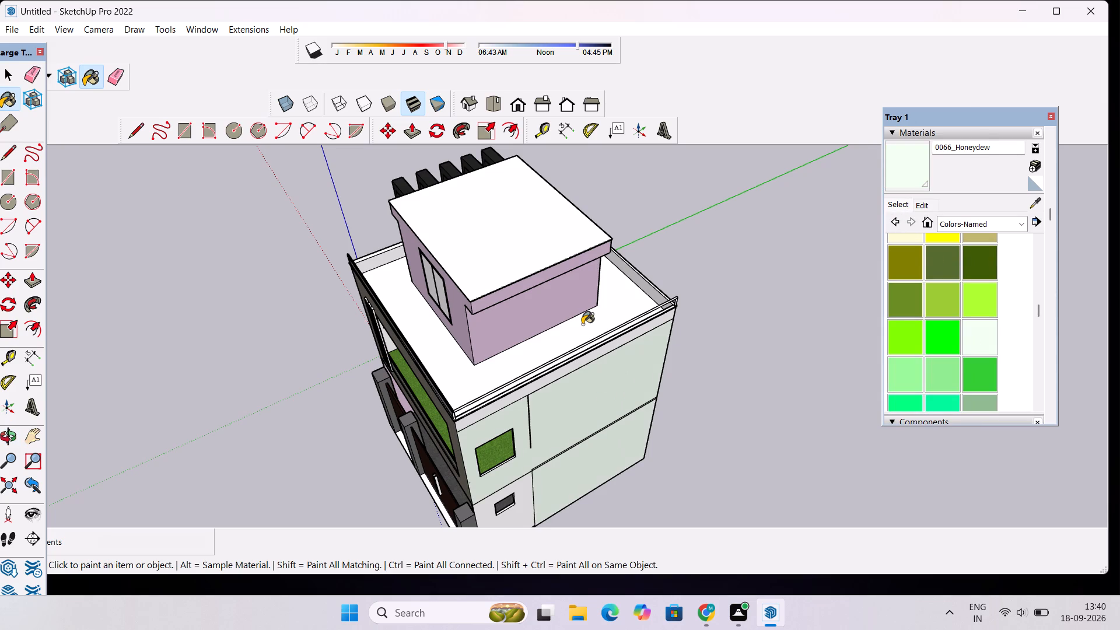
key(ctrl+z)
Paint both storeys of the back wall, the top bands and the right side's small-window panel with 0066_Honeydew.
key(o)
drag(613, 359, 380, 298)
drag(647, 344, 577, 322)
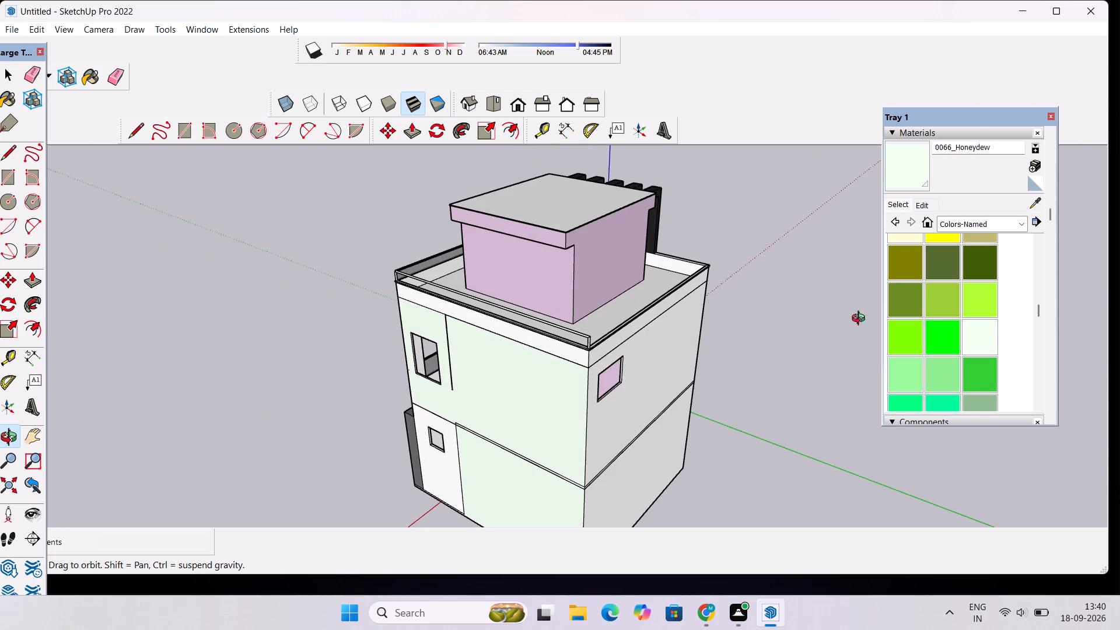
click(980, 335)
click(682, 363)
scroll(626, 341, up, 2)
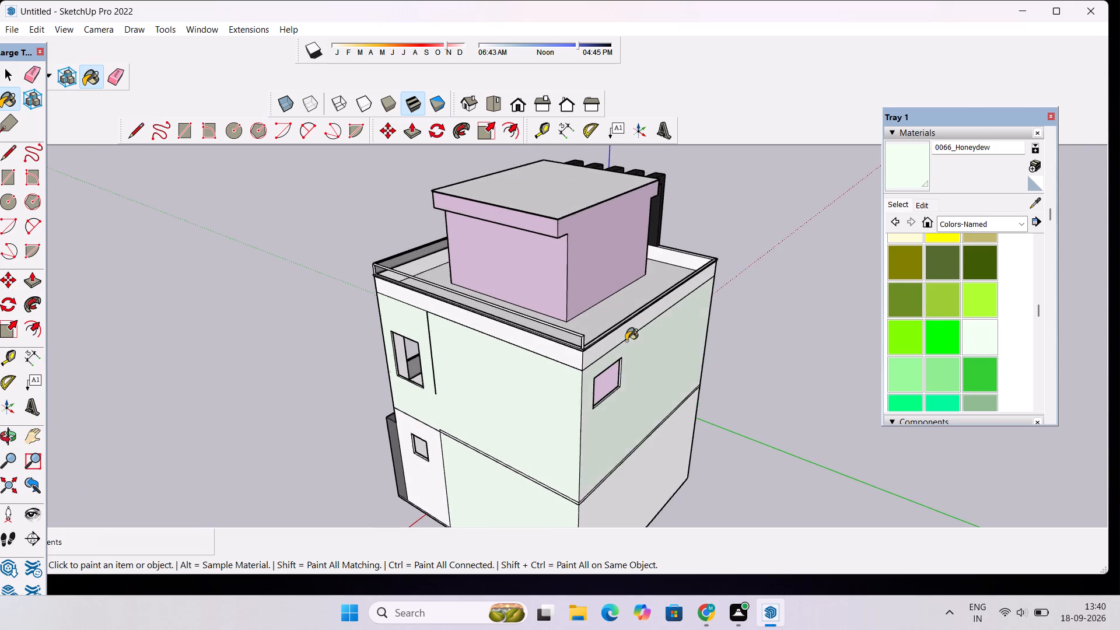
scroll(626, 341, up, 6)
click(625, 326)
click(508, 380)
scroll(447, 329, down, 3)
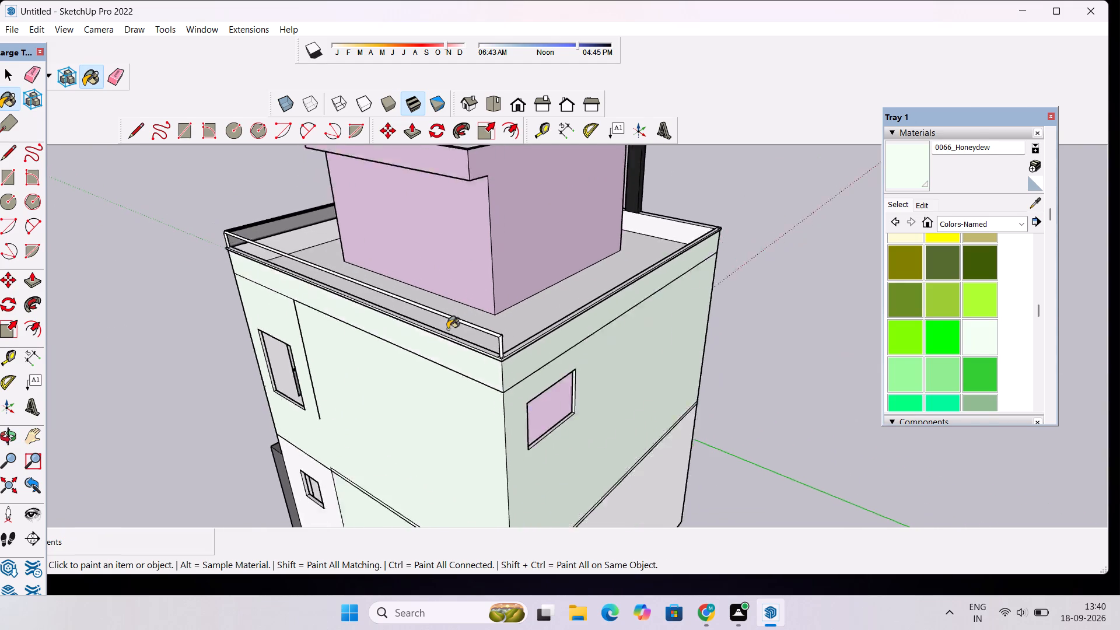
scroll(447, 329, down, 7)
click(531, 462)
scroll(381, 444, up, 4)
click(375, 446)
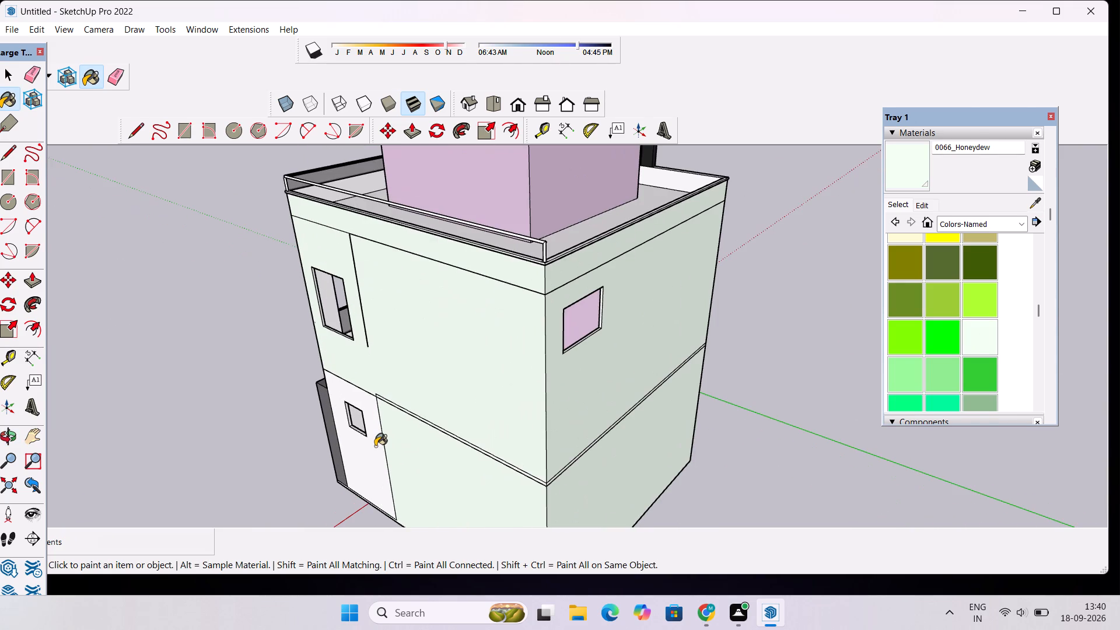
Paint the house's left side wall panels on both storeys and the band above them with 0066_Honeydew.
key(o)
scroll(362, 437, down, 5)
drag(338, 422, 748, 447)
scroll(751, 439, down, 7)
drag(553, 440, 851, 408)
scroll(636, 399, up, 9)
drag(508, 429, 563, 422)
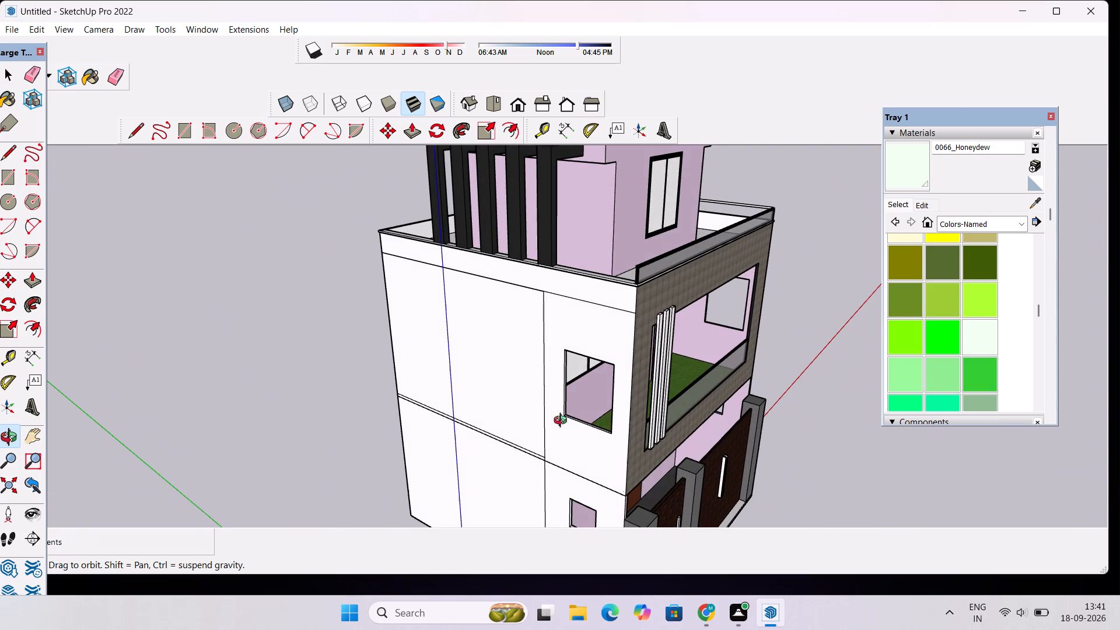
click(982, 340)
click(624, 333)
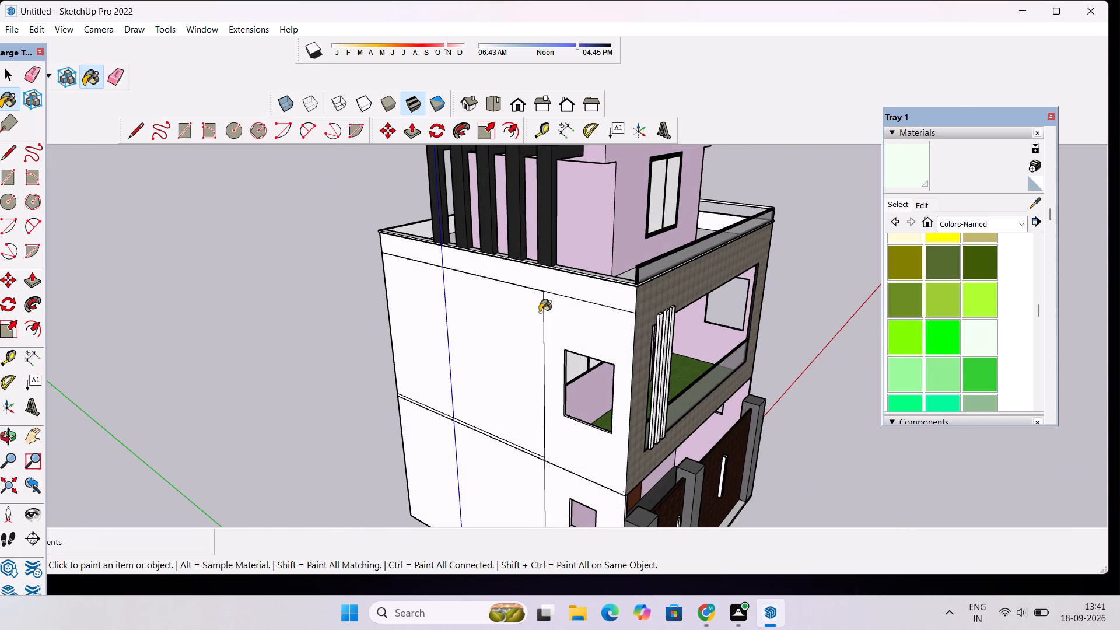
click(521, 312)
click(544, 281)
scroll(538, 366, down, 6)
scroll(535, 456, up, 6)
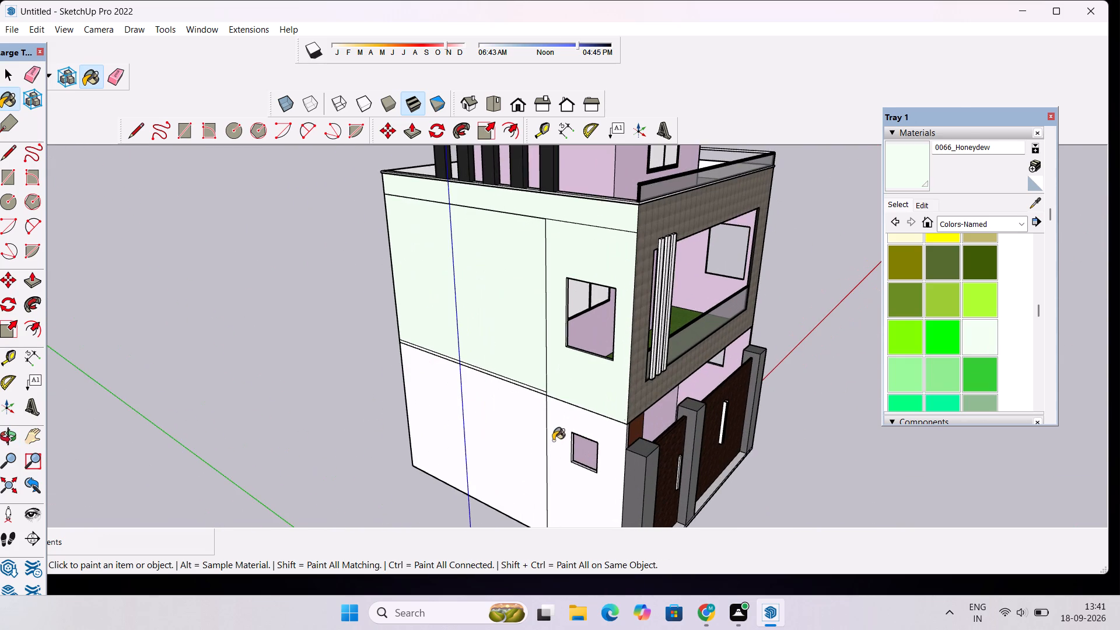
click(553, 433)
click(521, 404)
Erase the thin strip's upper edge between storeys on the left side wall and repaint the merged panel with 0066_Honeydew.
scroll(548, 373, up, 19)
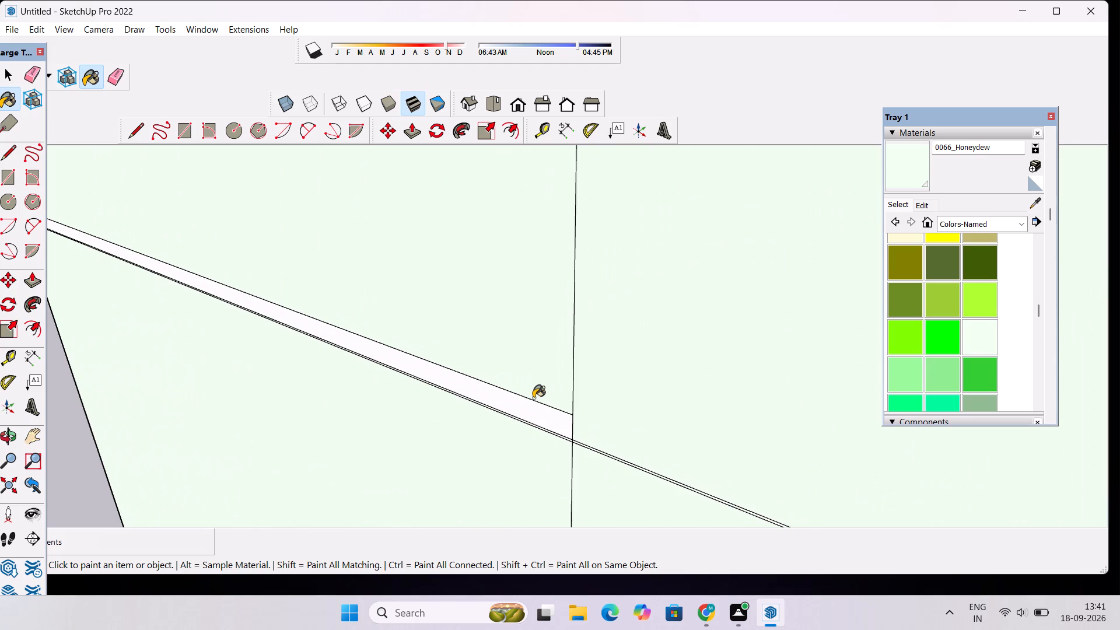
key(e)
drag(531, 381, 533, 403)
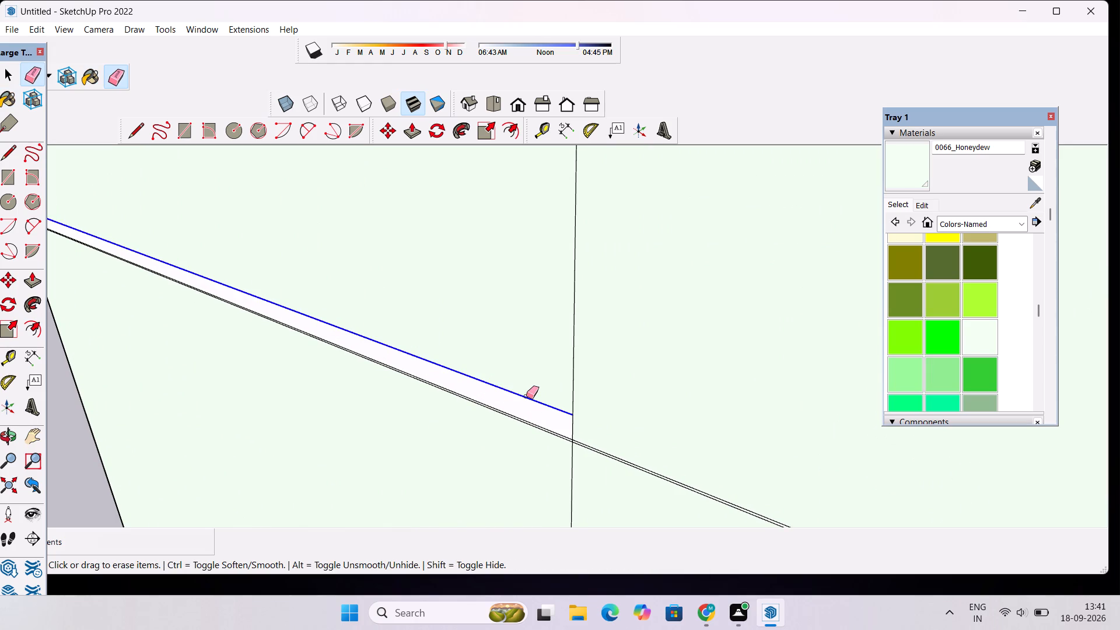
key(space)
click(978, 339)
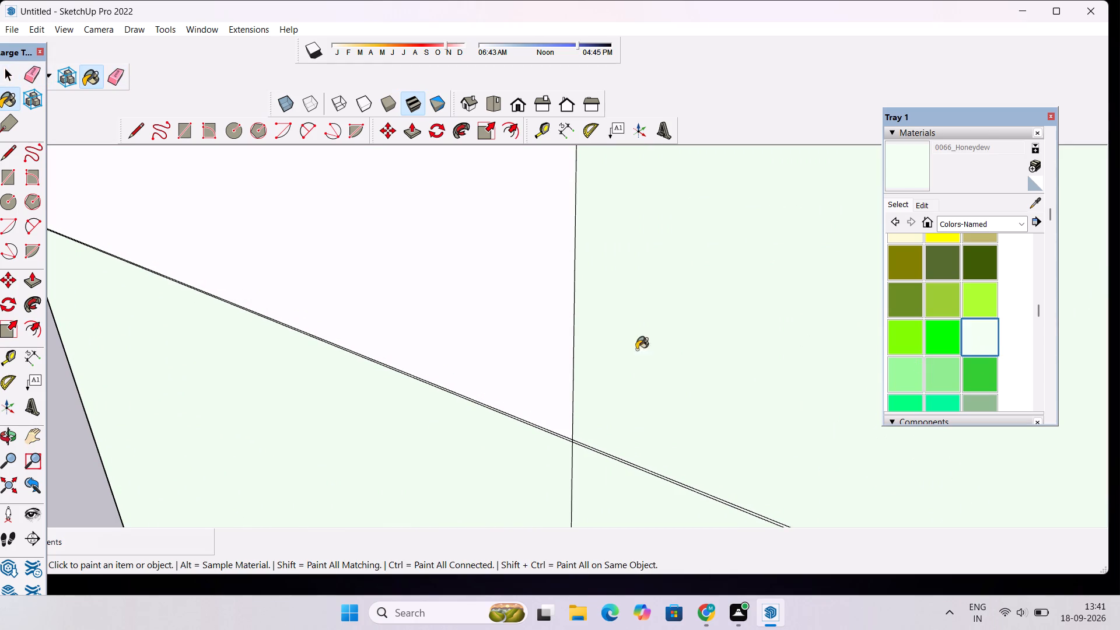
click(548, 353)
Examine the painted left side wall and the front facade down to the gates.
key(o)
scroll(561, 353, down, 13)
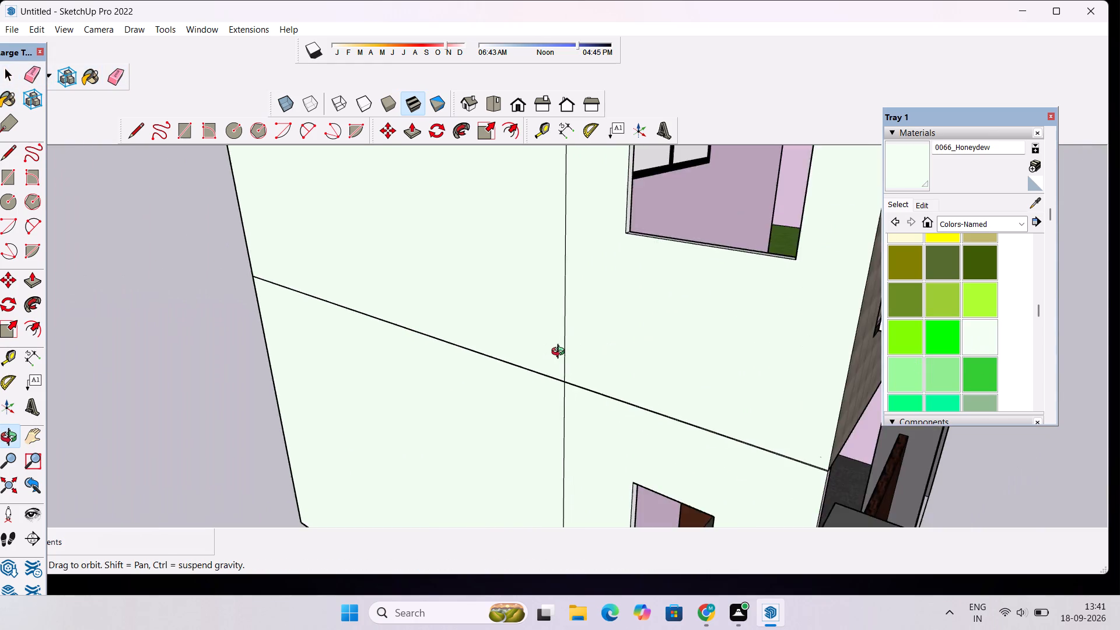
scroll(561, 353, down, 10)
drag(781, 353, 623, 321)
scroll(619, 320, down, 6)
drag(729, 341, 645, 337)
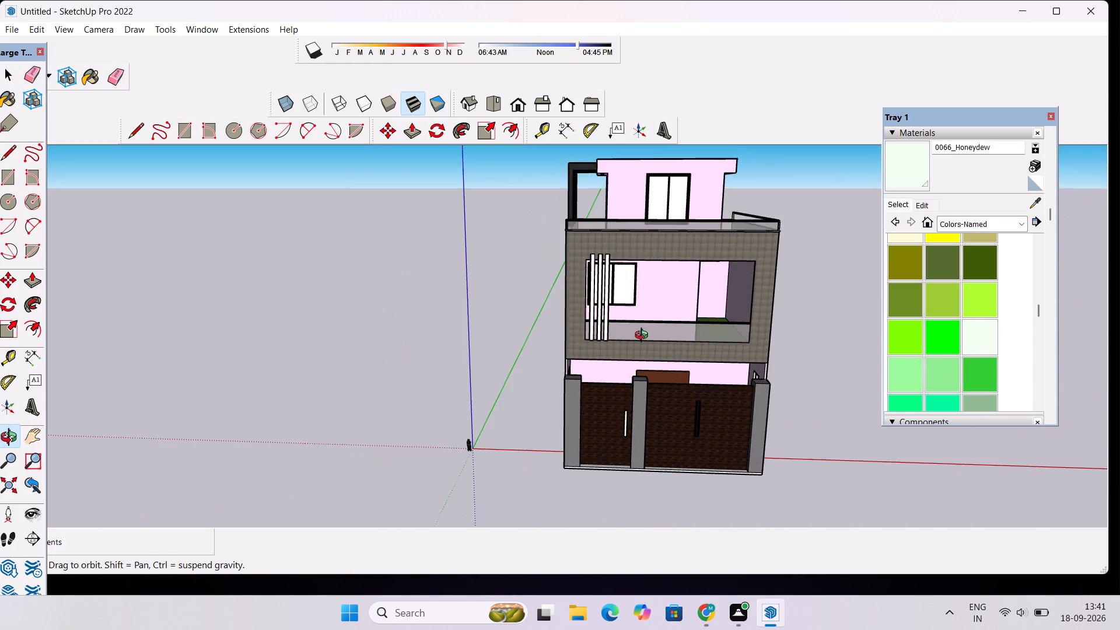
scroll(644, 337, down, 4)
shift+drag(651, 334, 559, 310)
scroll(561, 302, up, 10)
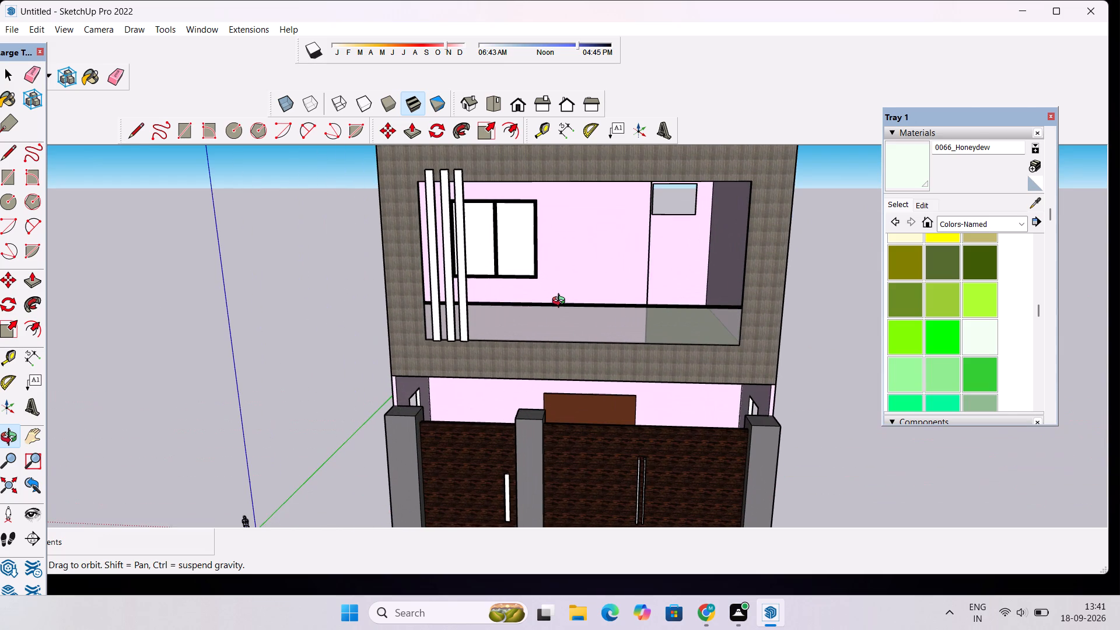
Push/Pull the left side face of the wide gate's left handle bar outward by 9 1/8".
shift+drag(671, 485, 650, 380)
scroll(633, 380, up, 10)
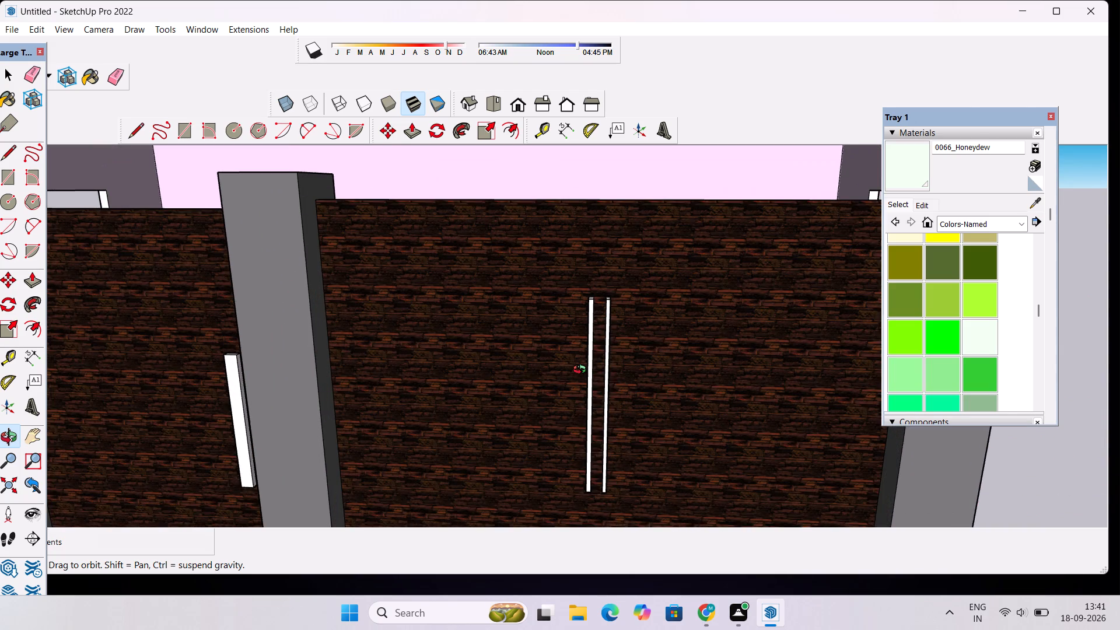
scroll(582, 371, up, 7)
drag(582, 371, 652, 396)
scroll(633, 366, up, 4)
shift+drag(630, 362, 619, 387)
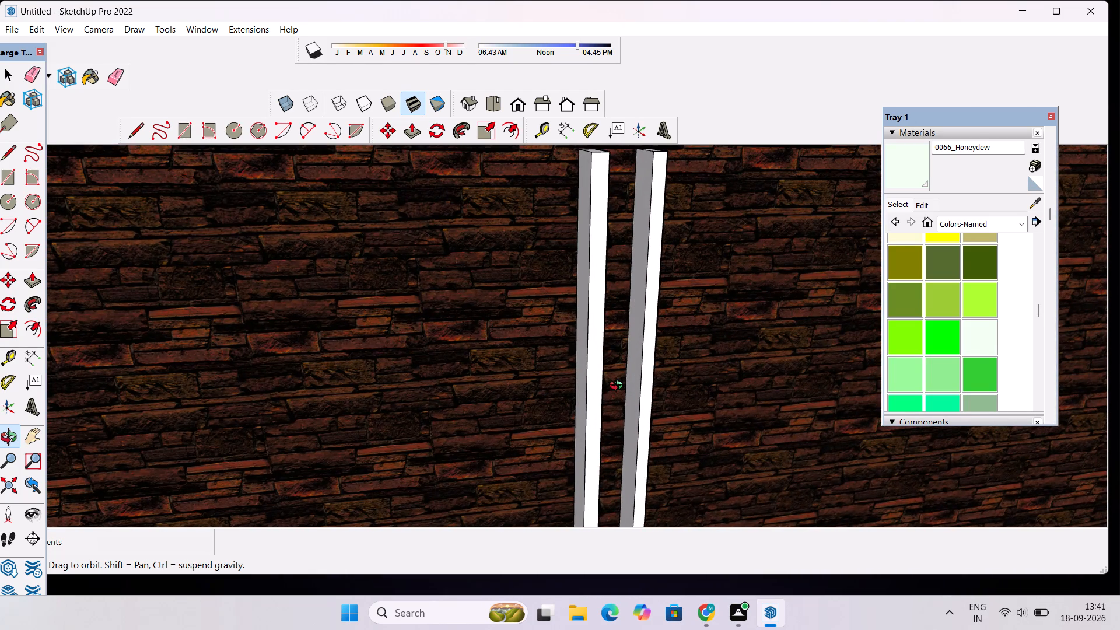
scroll(619, 387, up, 2)
key(p)
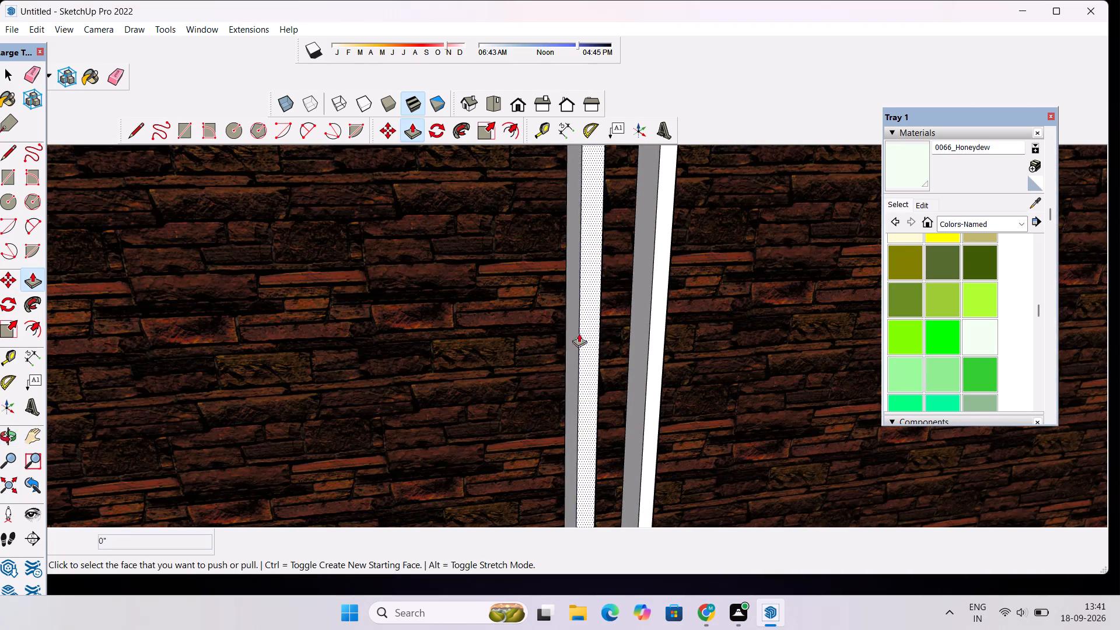
click(572, 325)
scroll(535, 332, down, 7)
click(535, 332)
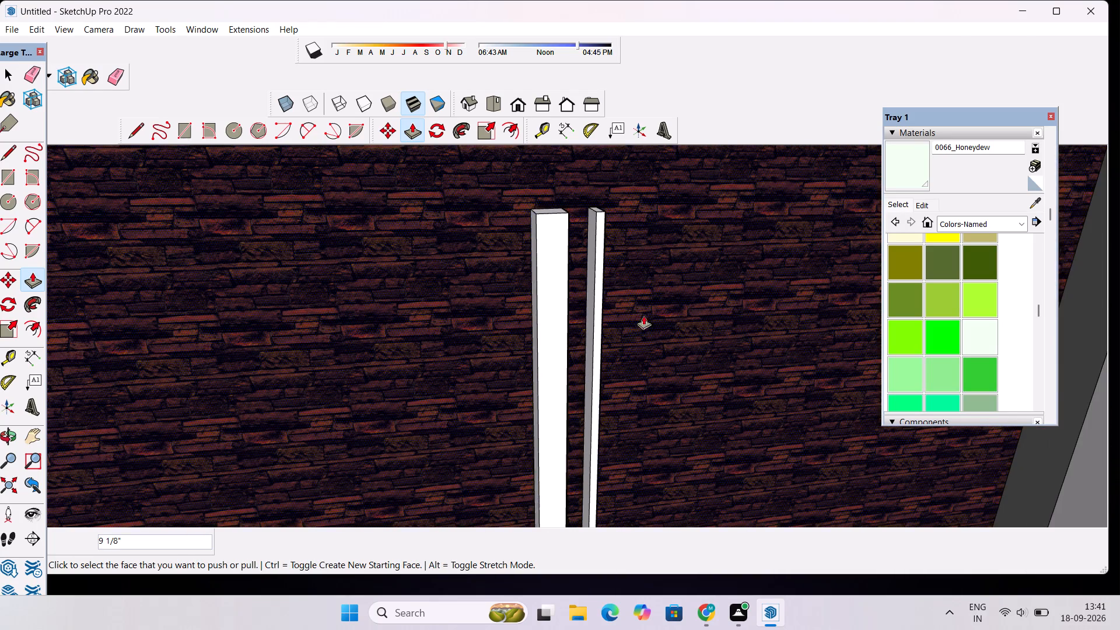
Push/Pull the right side face of the wide gate's right handle bar outward to about the left bar's width.
scroll(610, 318, up, 4)
key(o)
drag(609, 331, 489, 341)
key(p)
click(448, 342)
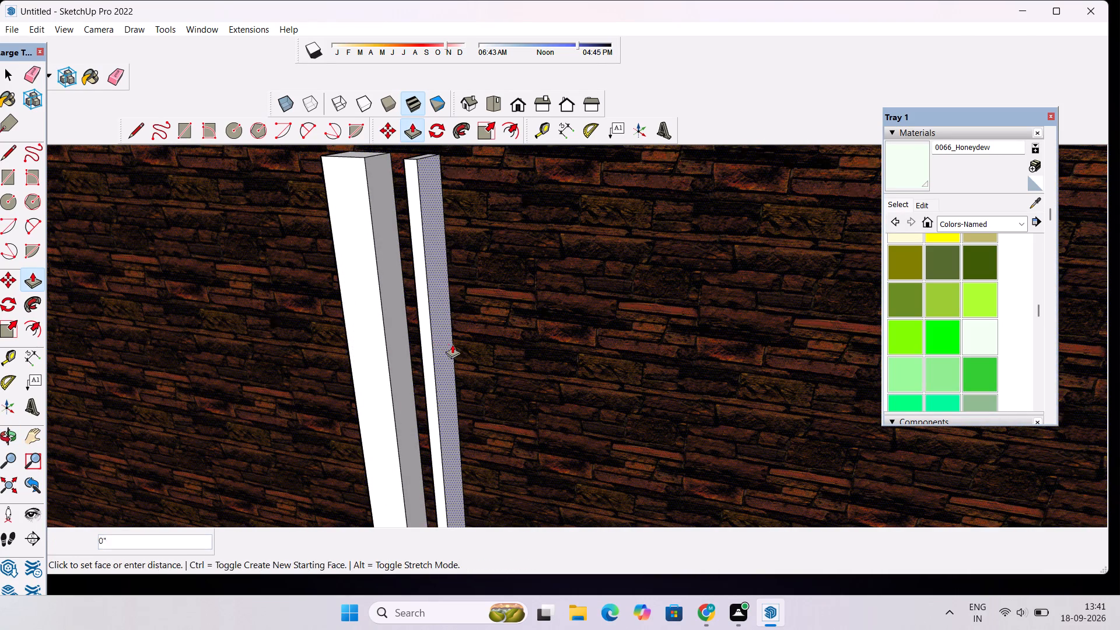
click(474, 354)
key(space)
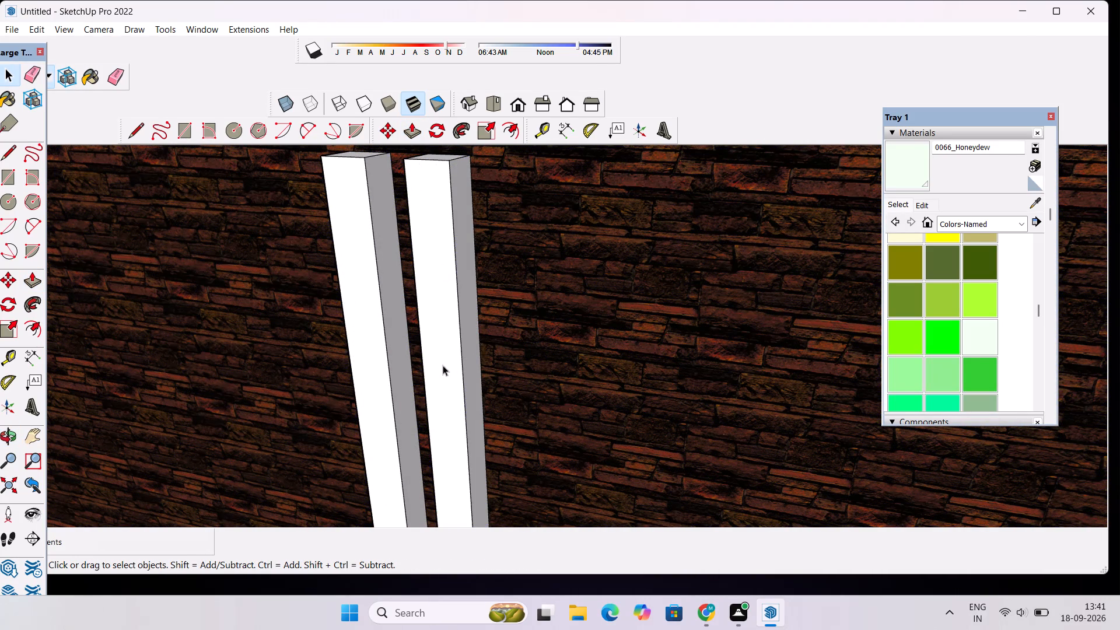
Push/Pull the front face of the wide gate's right handle bar farther outward from the gate.
key(p)
click(443, 365)
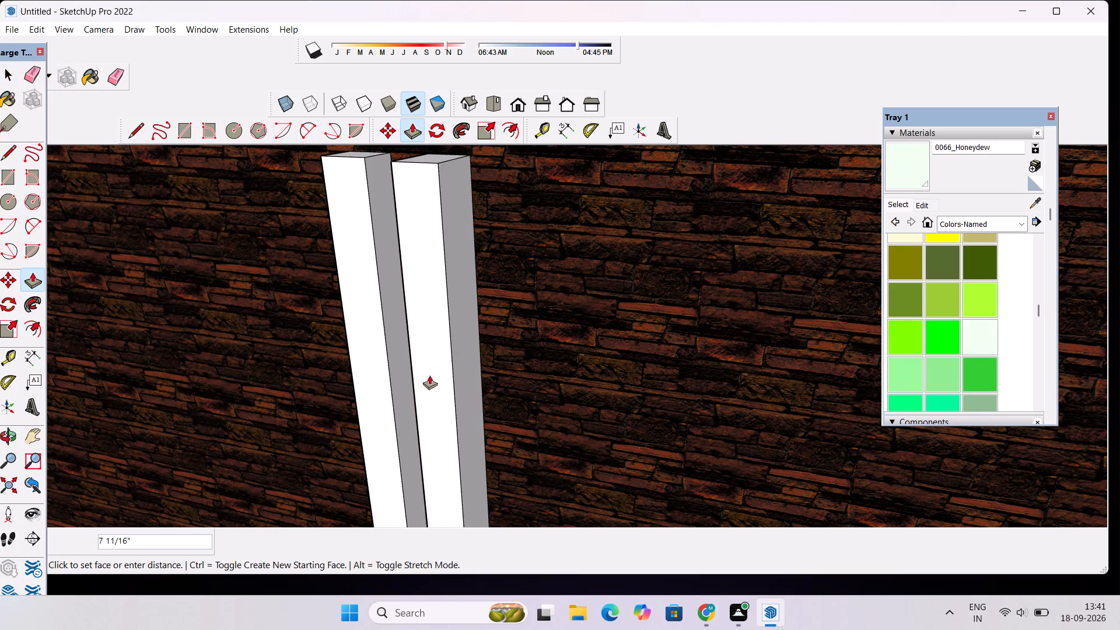
click(423, 379)
Push/Pull the front face of the wide gate's left handle bar outward by 11 1/8", flush with the right bar's front.
click(378, 353)
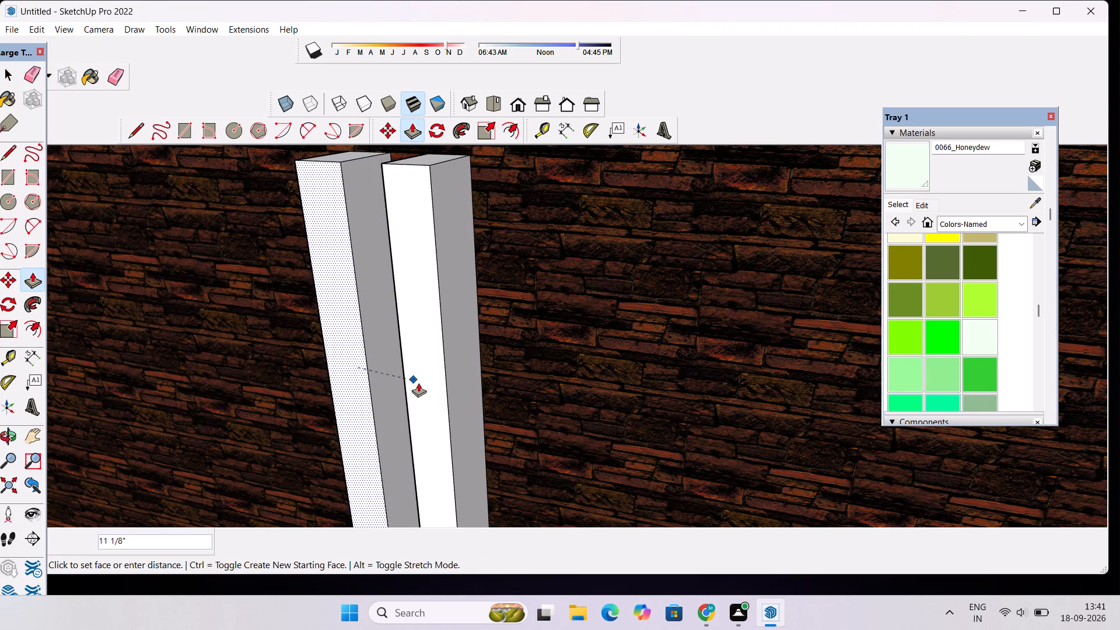
drag(423, 385, 413, 395)
click(420, 392)
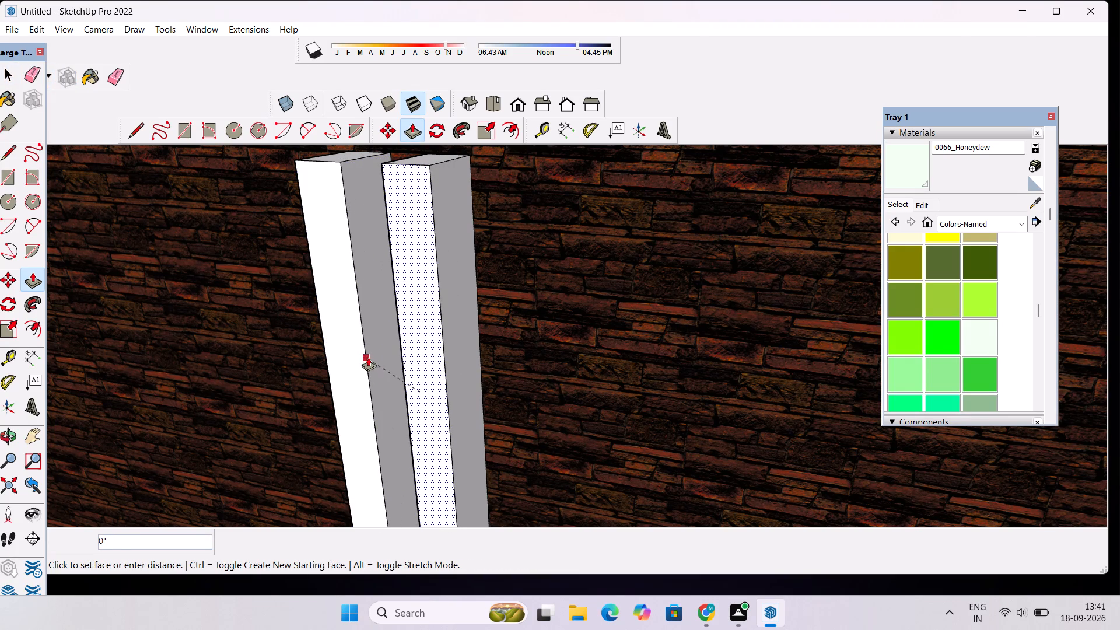
click(368, 357)
key(space)
Examine the thickened gate handles and the complete front facade from several angles and distances.
key(o)
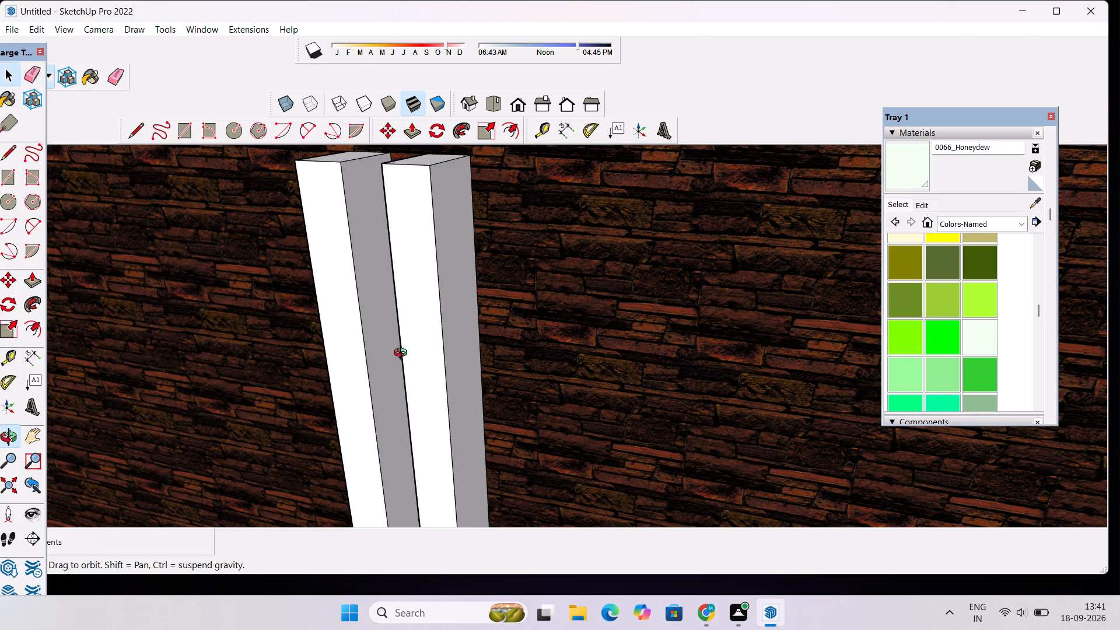
scroll(403, 354, down, 20)
scroll(403, 354, down, 4)
drag(348, 404, 480, 348)
scroll(484, 338, down, 12)
drag(537, 386, 465, 402)
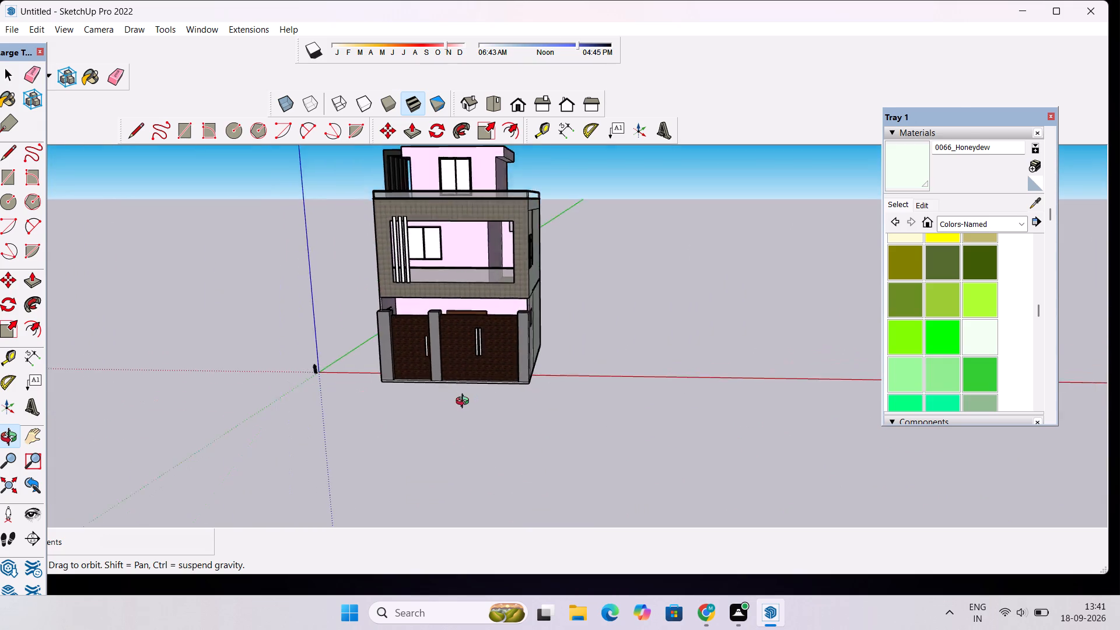
drag(465, 402, 463, 400)
scroll(495, 341, up, 9)
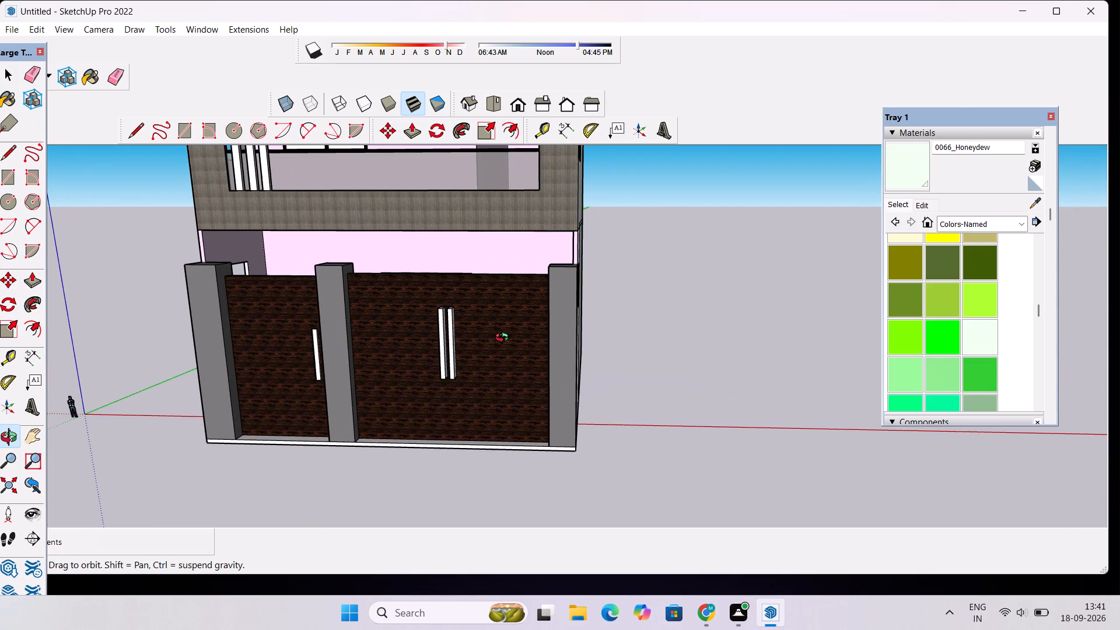
scroll(505, 339, down, 11)
scroll(449, 262, up, 5)
drag(443, 281, 478, 278)
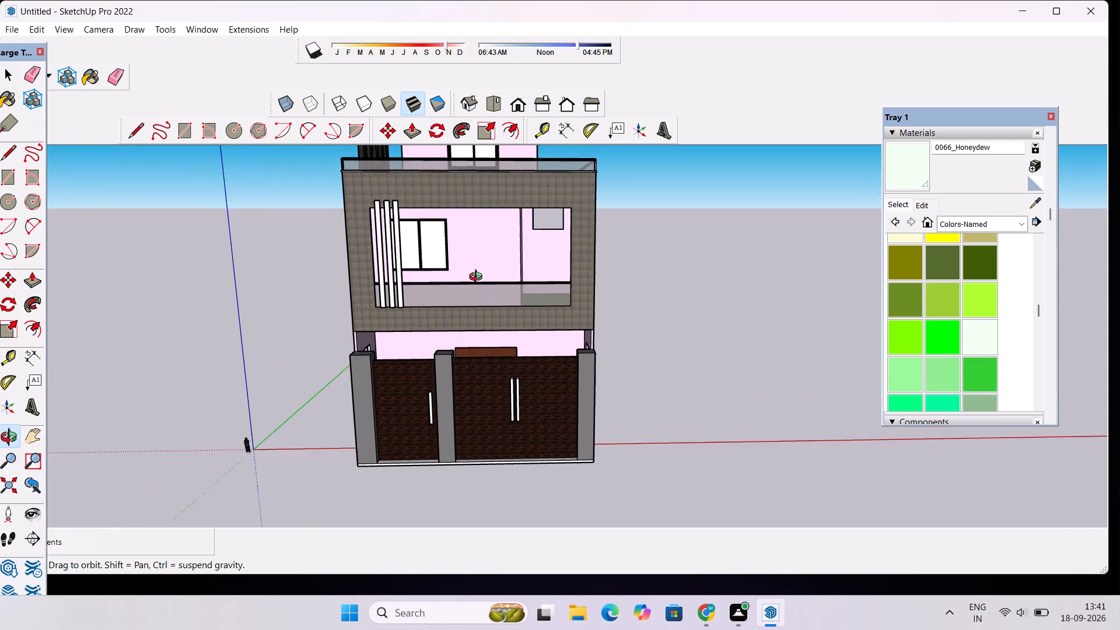
drag(478, 278, 485, 277)
scroll(496, 275, down, 3)
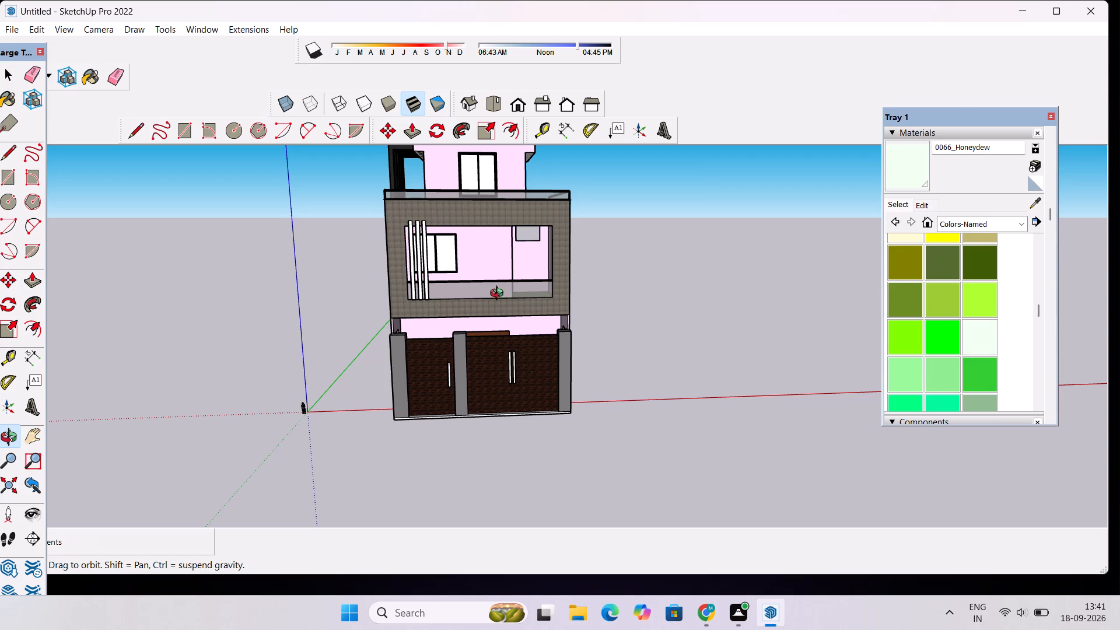
drag(463, 311, 423, 320)
scroll(459, 239, up, 3)
drag(477, 279, 485, 250)
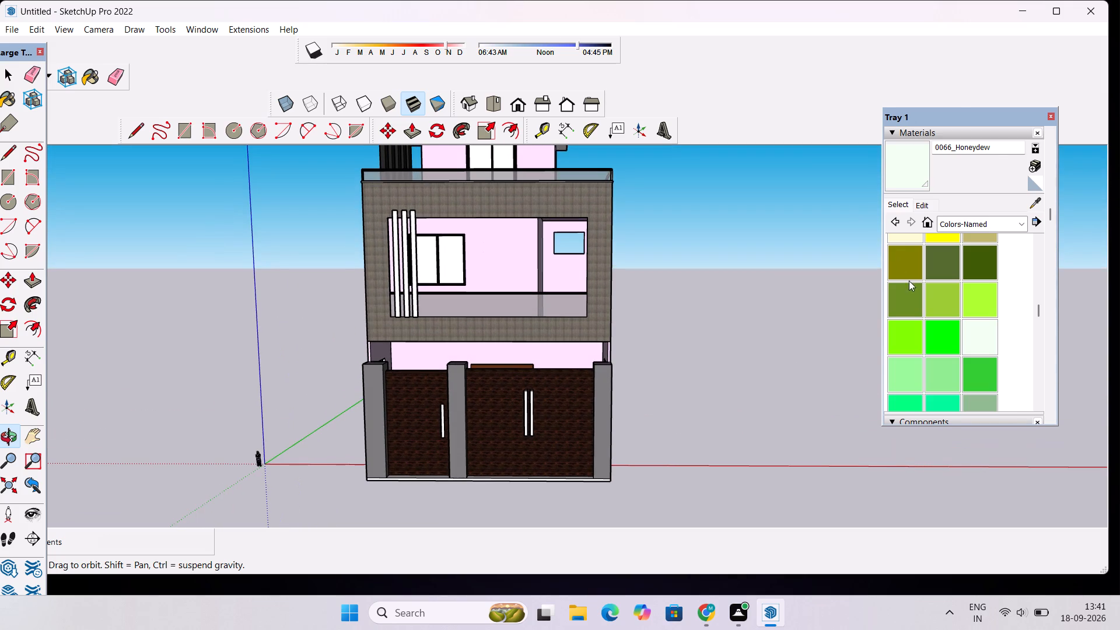
Paint the front faces of the three white vertical slats on the middle-floor balcony with 0136_Charcoal.
scroll(910, 282, up, 3)
scroll(910, 282, down, 12)
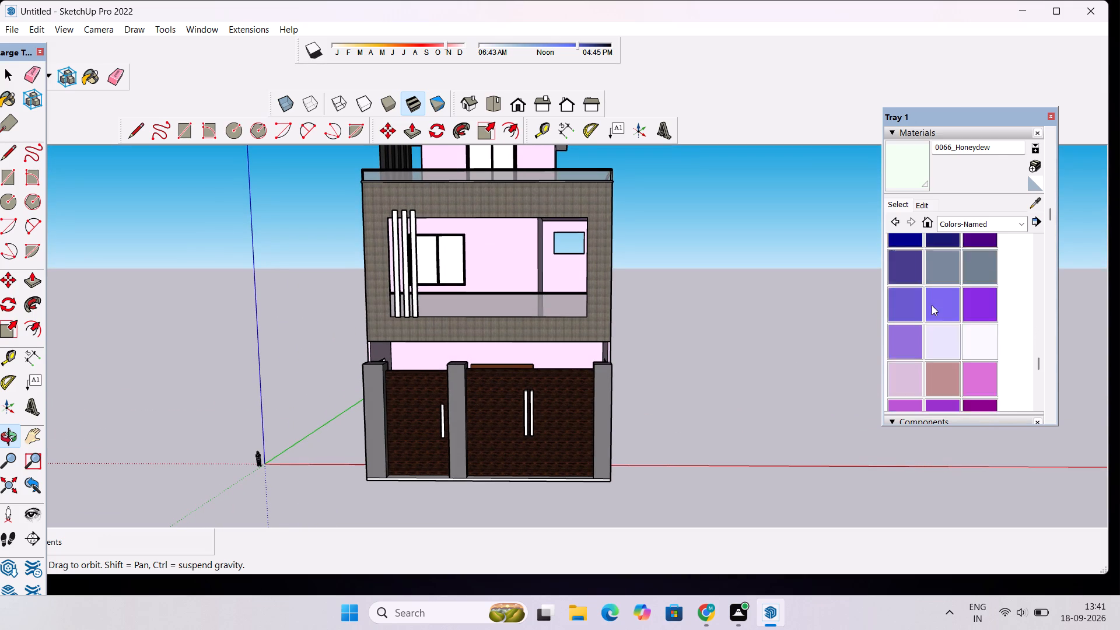
scroll(932, 305, down, 4)
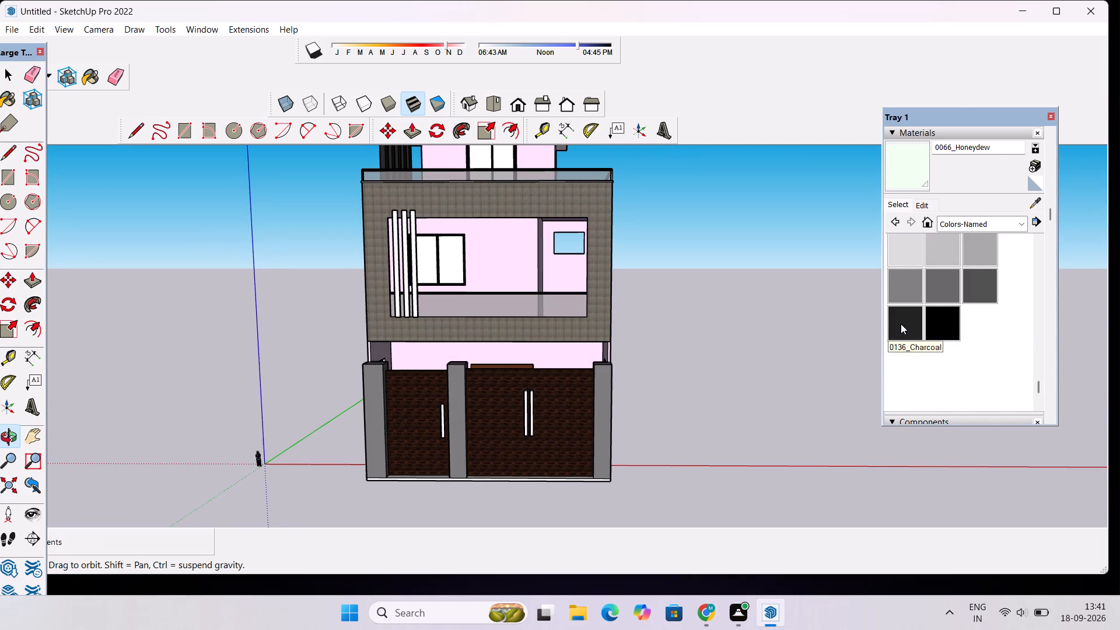
click(902, 324)
scroll(372, 236, up, 9)
scroll(426, 205, up, 4)
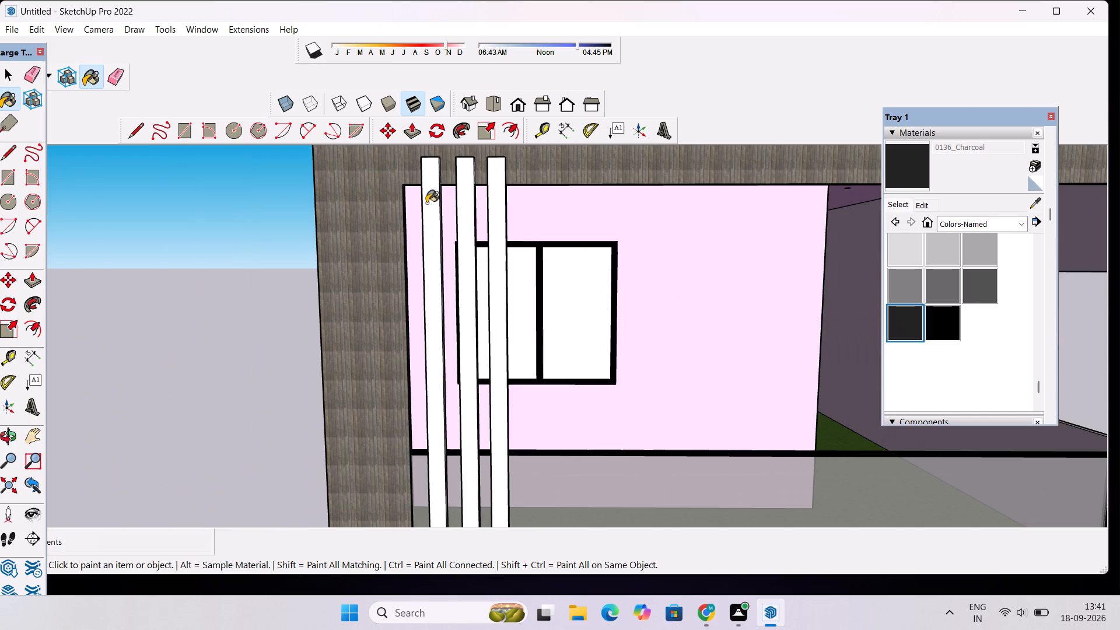
scroll(426, 203, up, 4)
click(441, 206)
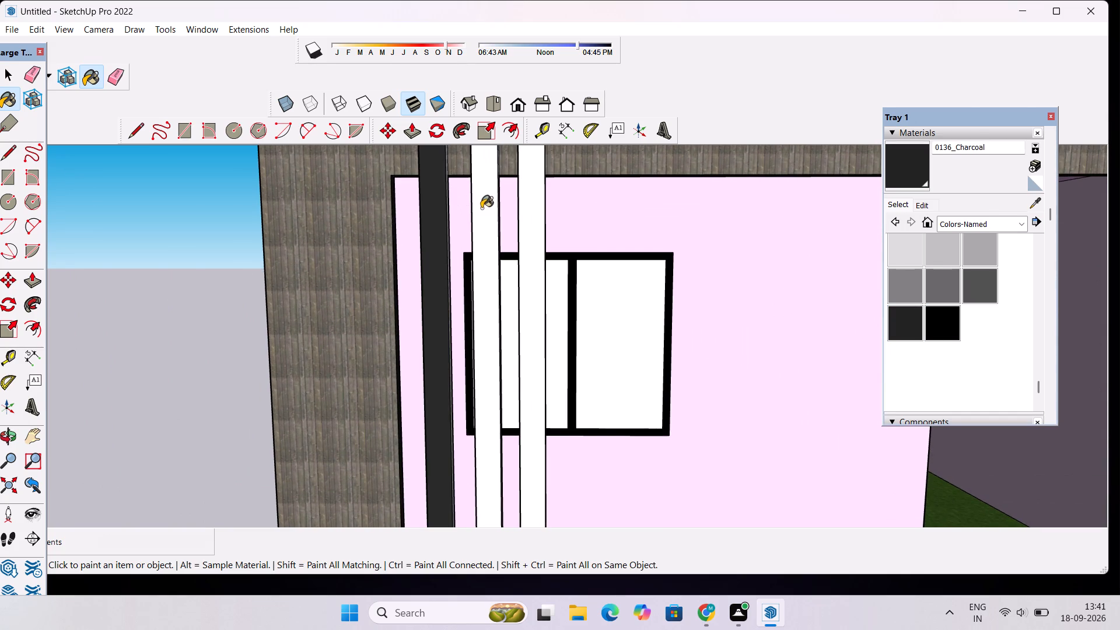
click(481, 208)
click(531, 210)
Paint the narrow side faces of the three vertical balcony slats with 0136_Charcoal as well.
scroll(453, 247, up, 7)
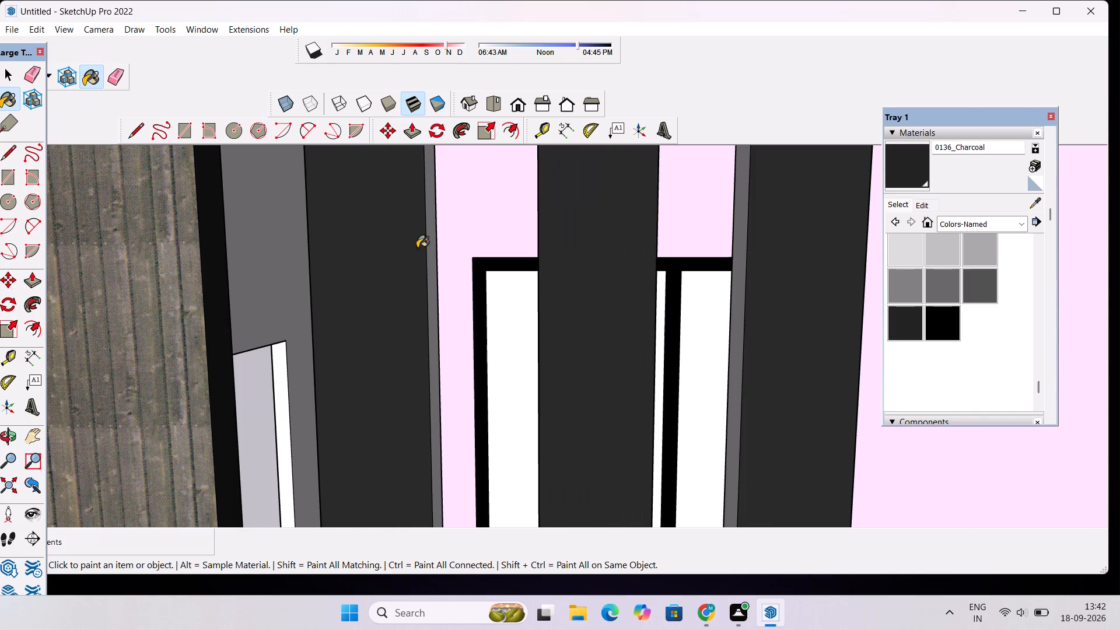
click(417, 248)
scroll(535, 236, up, 3)
scroll(558, 244, down, 2)
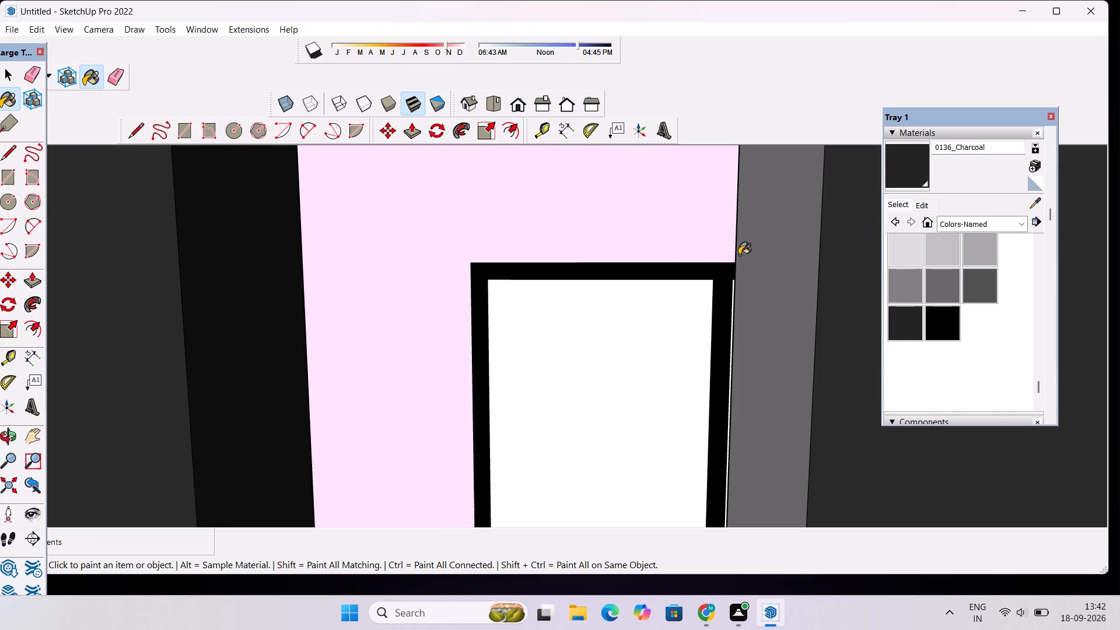
click(764, 268)
scroll(613, 240, down, 12)
scroll(573, 242, up, 7)
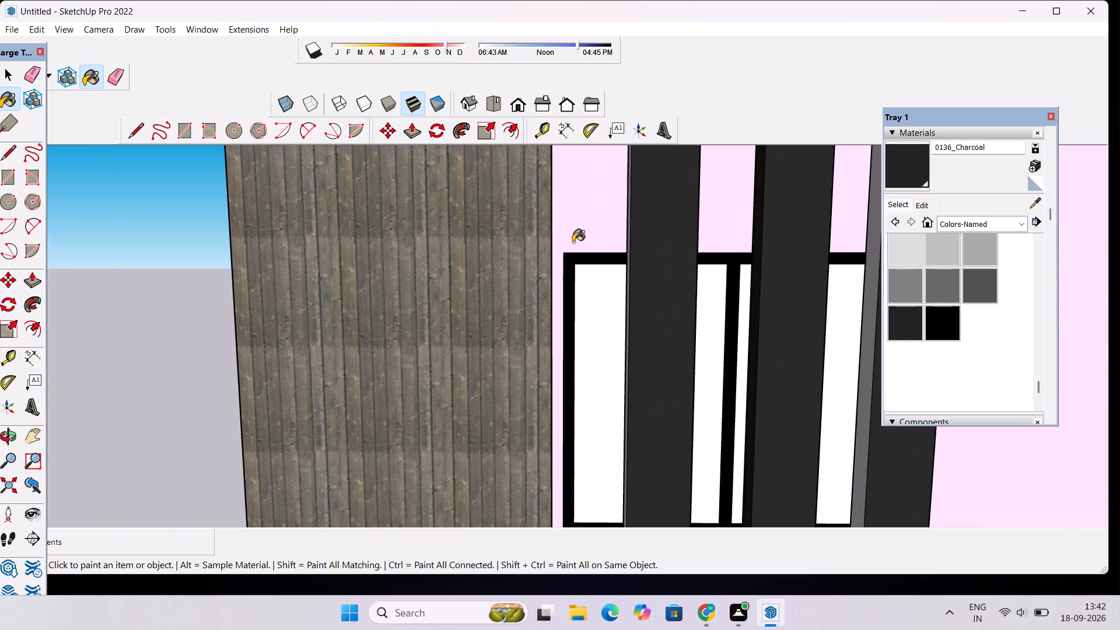
scroll(573, 242, up, 3)
click(783, 275)
scroll(398, 261, down, 17)
scroll(393, 264, up, 1)
scroll(393, 264, down, 4)
scroll(734, 265, up, 5)
scroll(737, 265, down, 2)
scroll(636, 279, up, 3)
scroll(611, 282, down, 2)
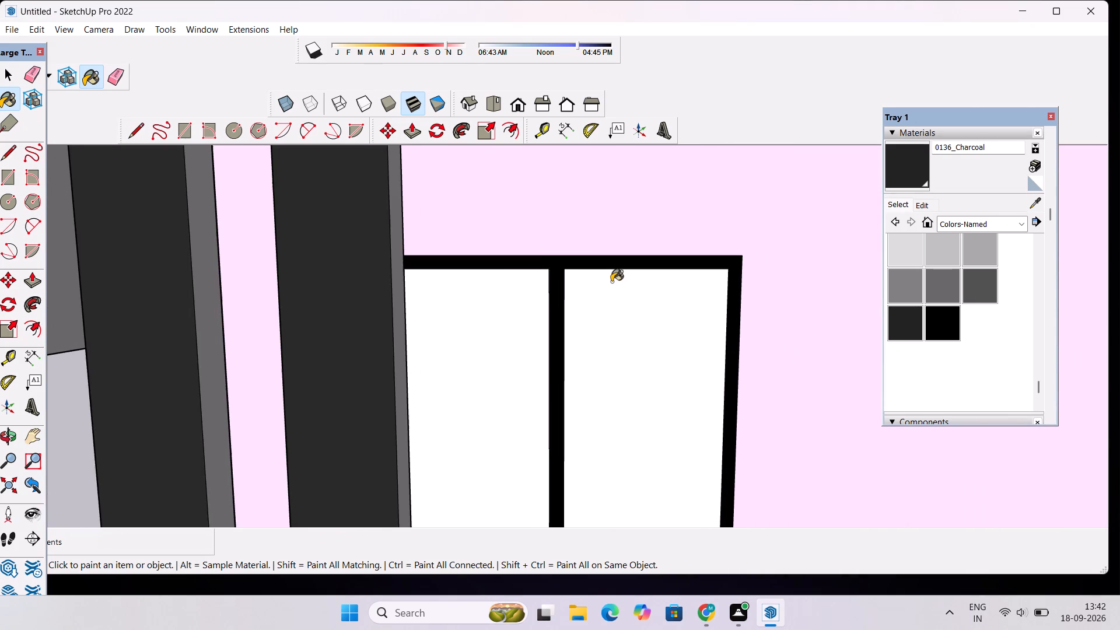
click(395, 278)
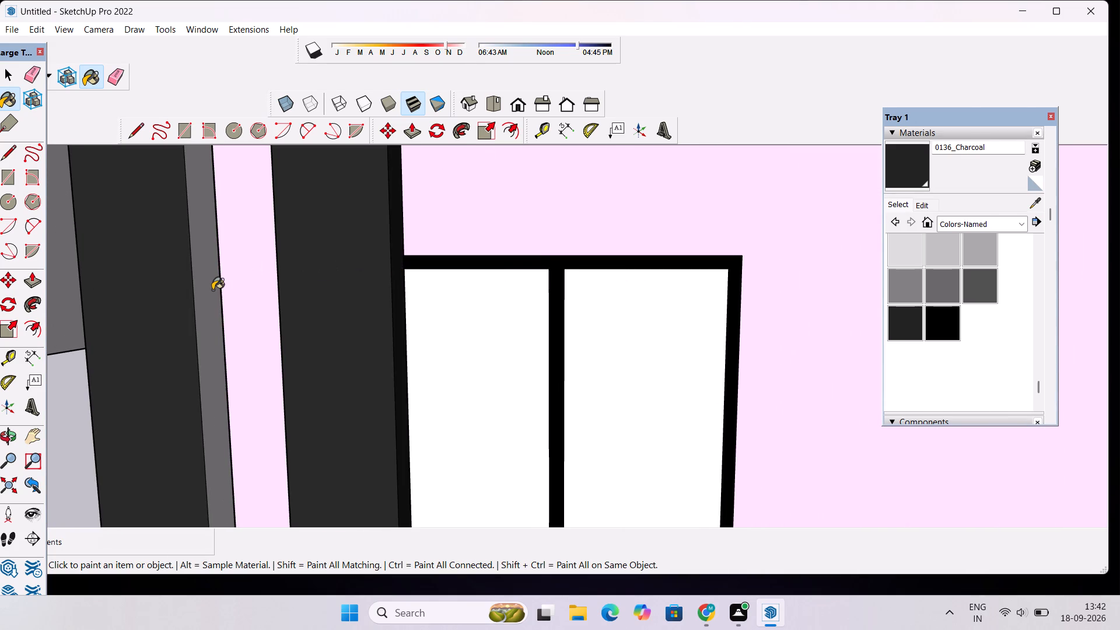
click(212, 290)
scroll(254, 272, down, 9)
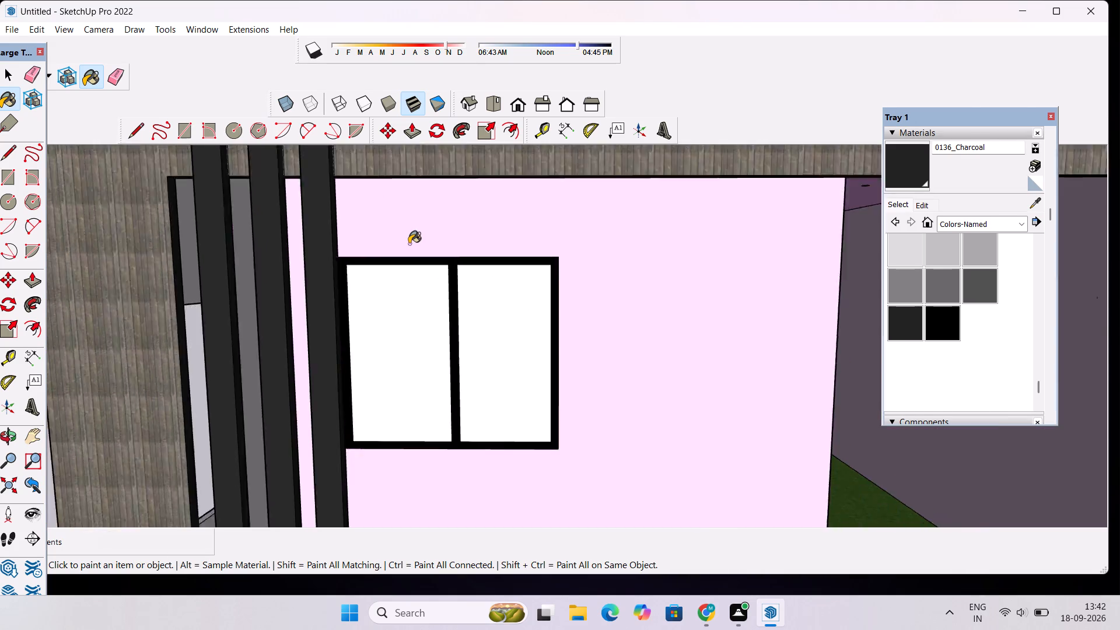
scroll(409, 244, down, 2)
scroll(415, 244, up, 1)
scroll(415, 244, down, 4)
scroll(274, 276, up, 16)
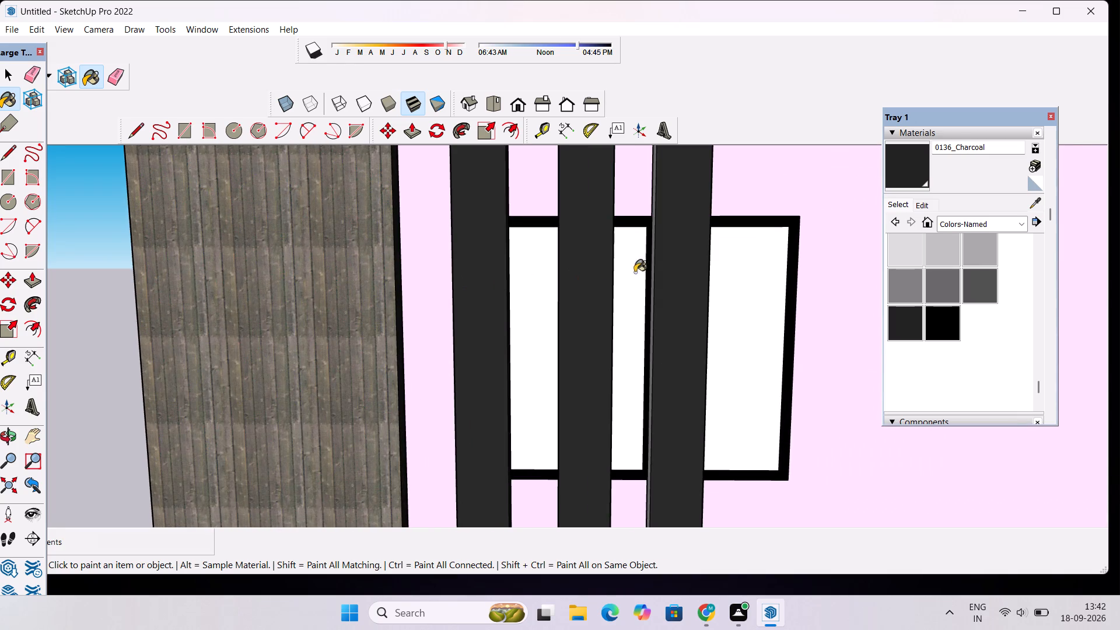
scroll(666, 272, up, 5)
scroll(681, 271, down, 2)
click(758, 257)
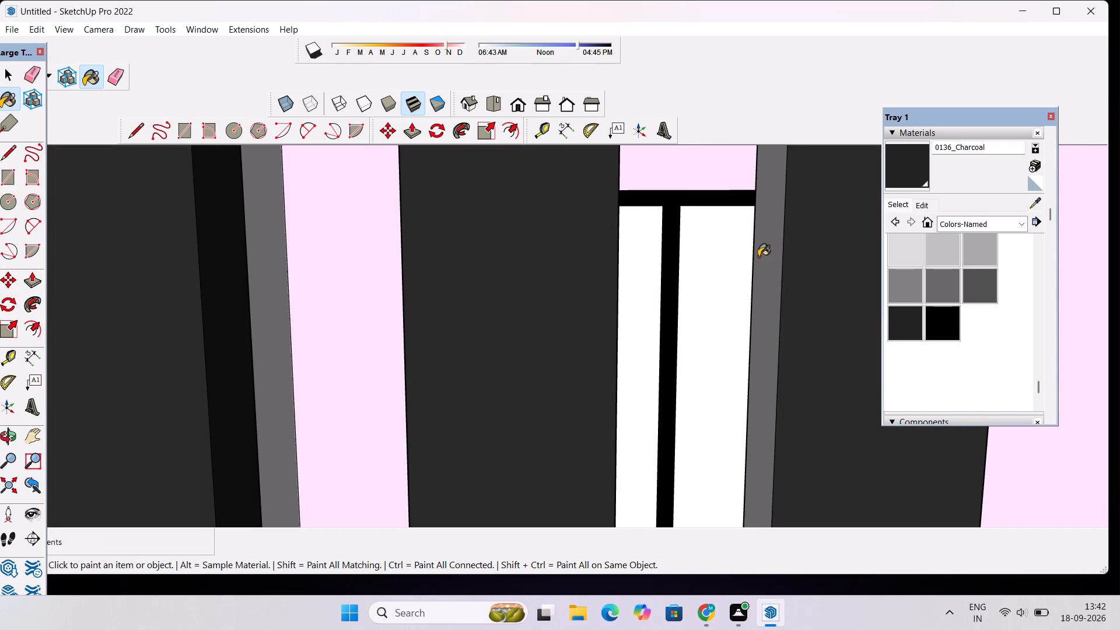
scroll(378, 268, down, 12)
scroll(569, 283, up, 4)
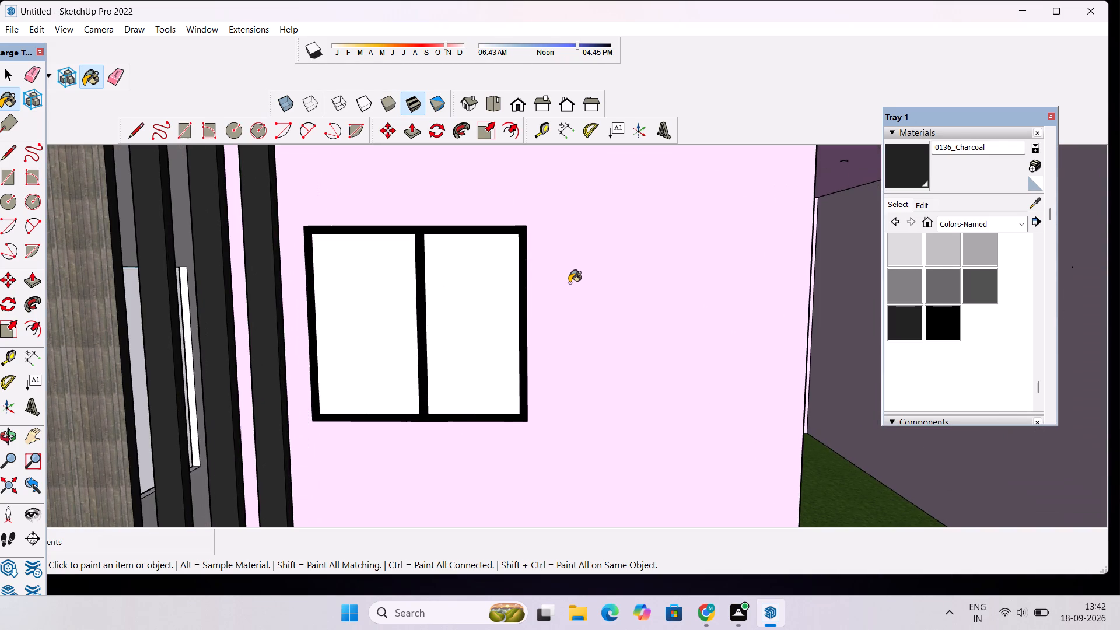
Edit the 0136_Charcoal material's color, lowering its brightness to the minimum so it is black.
key(o)
drag(569, 283, 471, 292)
scroll(466, 293, down, 4)
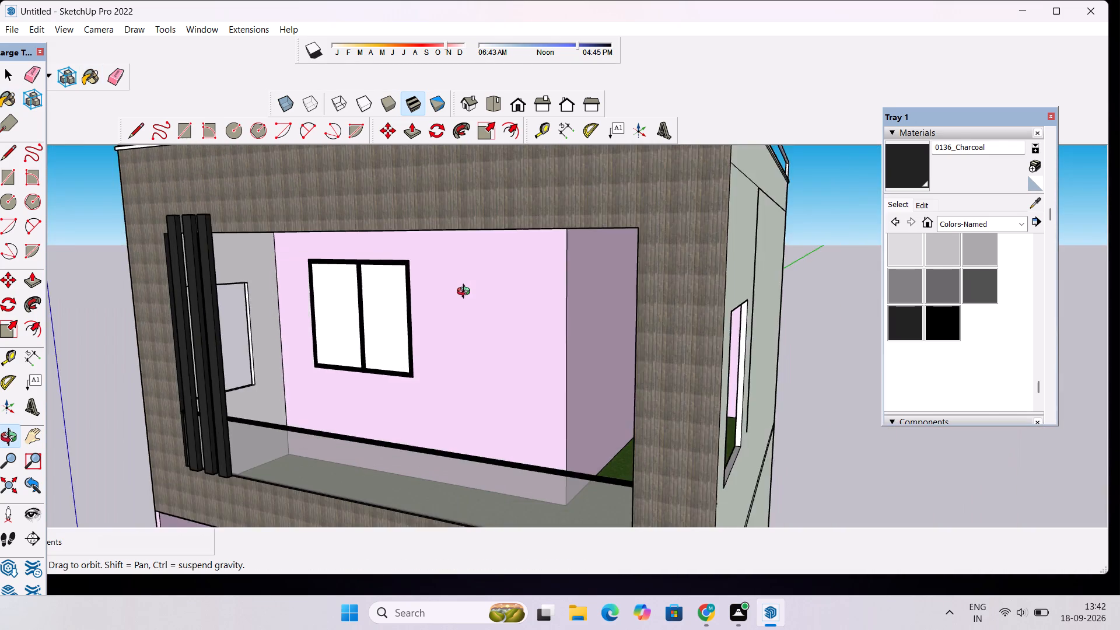
scroll(466, 293, down, 3)
drag(493, 307, 310, 331)
scroll(342, 283, up, 9)
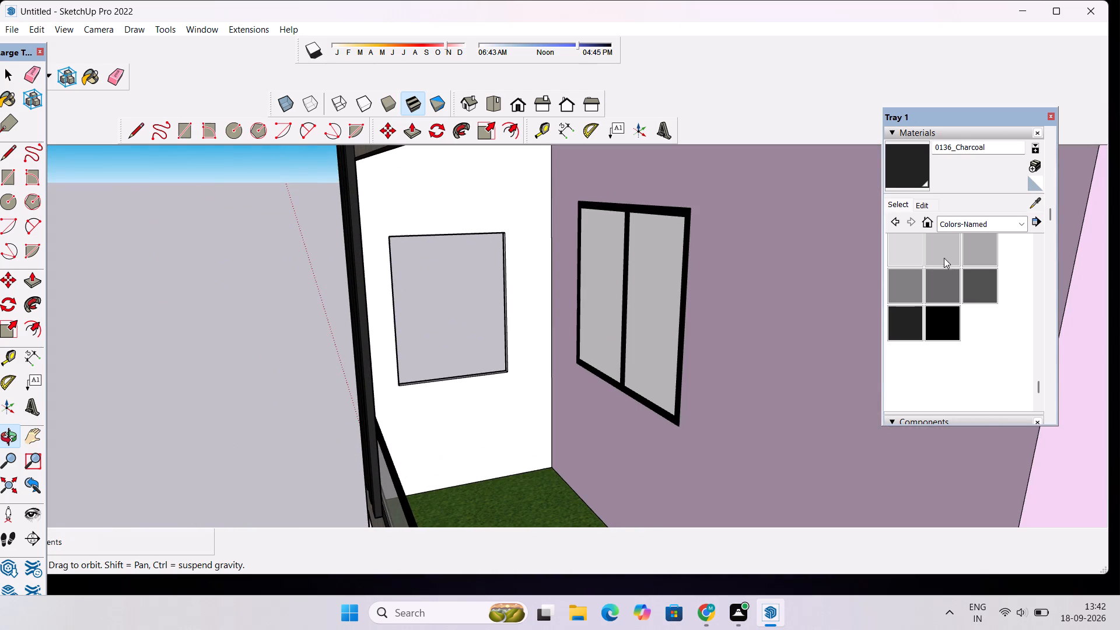
click(922, 207)
click(958, 300)
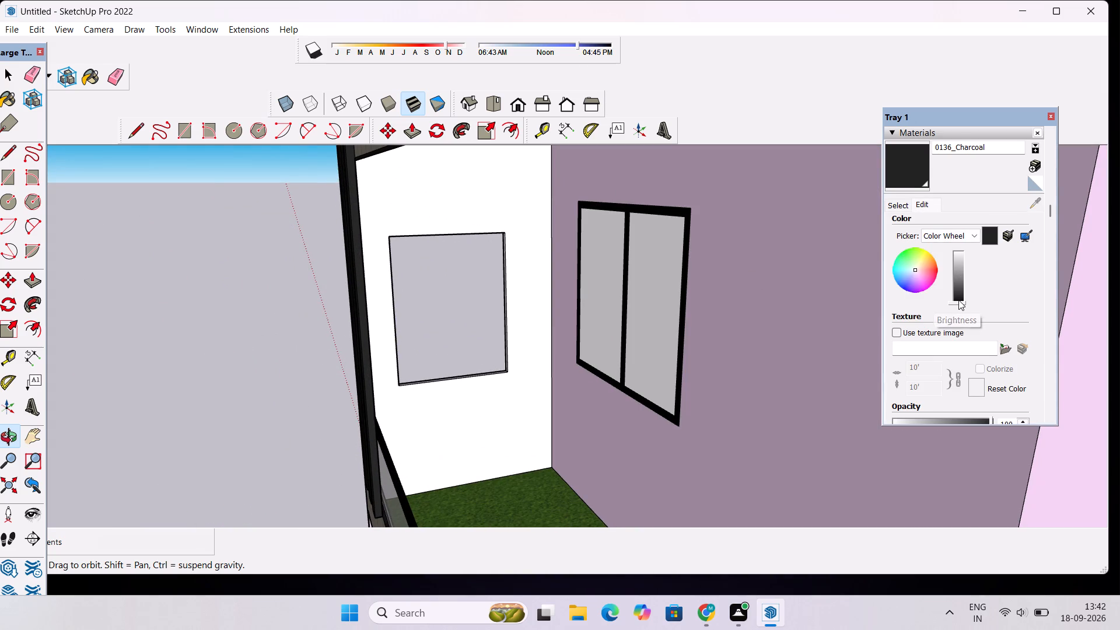
Paint the white inner side wall of the middle-floor balcony, around its window opening, with 0118_Thistle.
key(o)
scroll(626, 329, down, 6)
drag(467, 327, 558, 317)
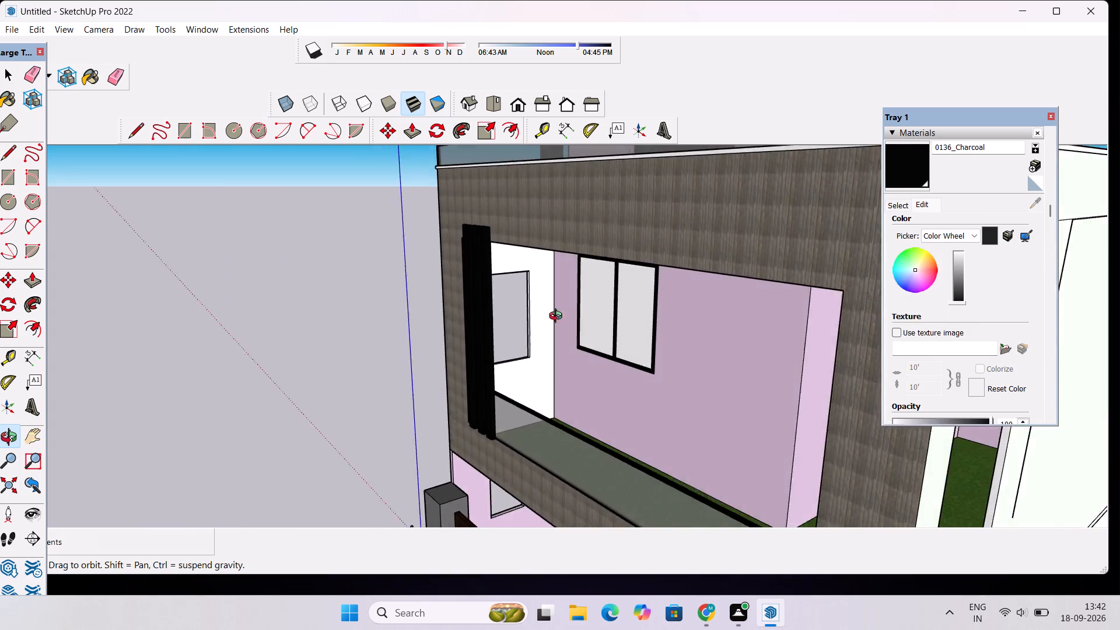
drag(558, 317, 632, 291)
scroll(636, 295, up, 5)
drag(657, 297, 535, 308)
scroll(520, 309, down, 3)
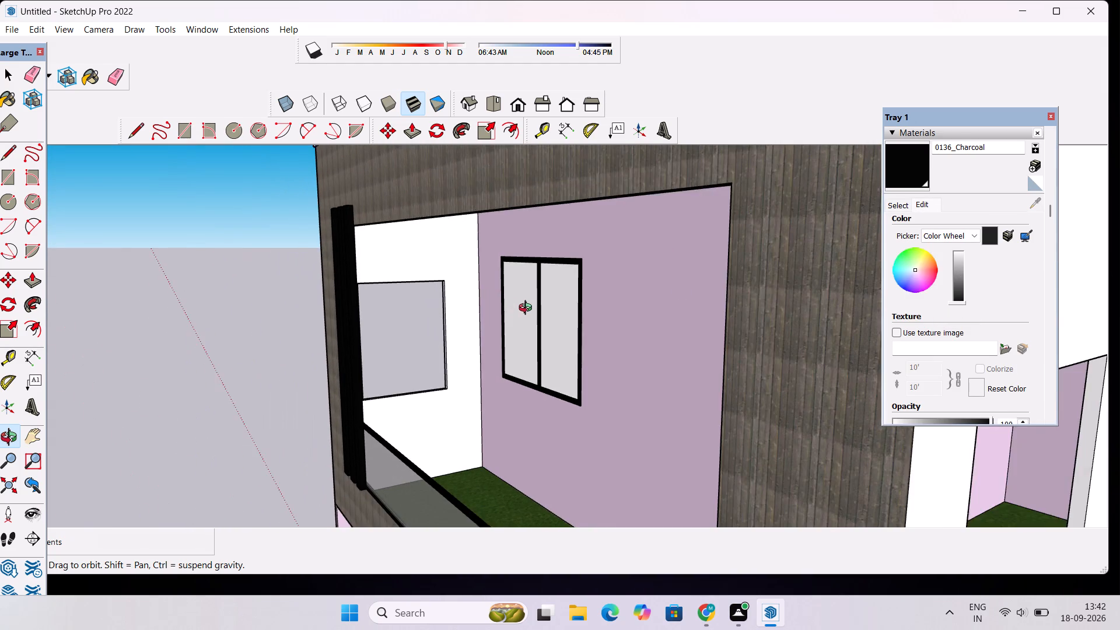
click(905, 205)
scroll(957, 270, up, 4)
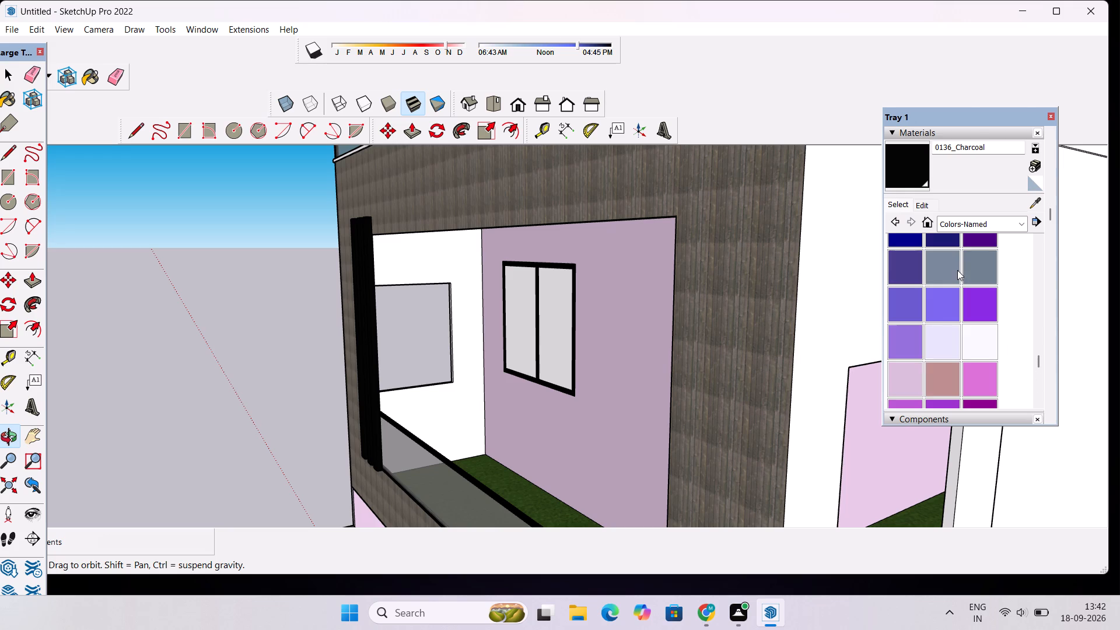
click(902, 374)
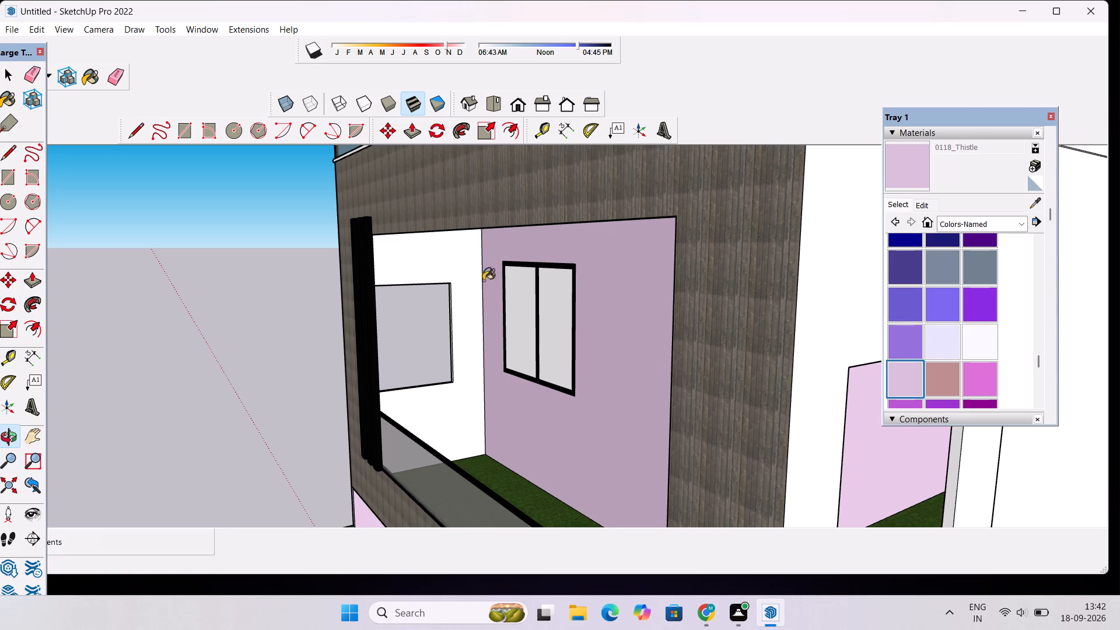
click(462, 269)
Paint the white panes of the top-floor window and the middle-floor balcony window with Translucent Glass Gray.
scroll(520, 263, down, 8)
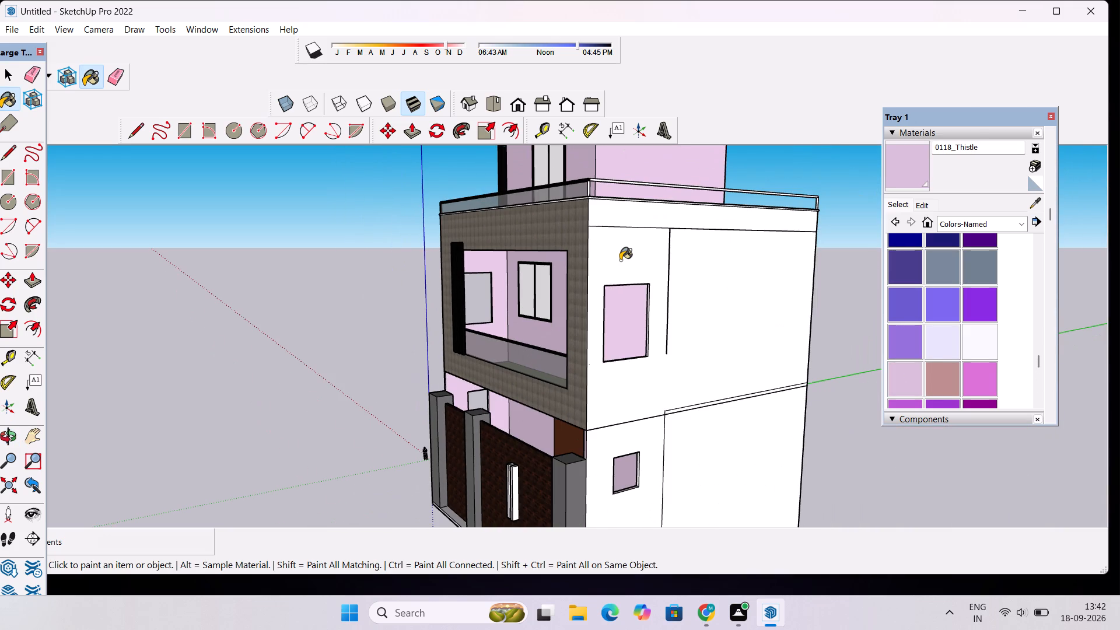
key(o)
drag(552, 300, 658, 325)
scroll(658, 325, down, 5)
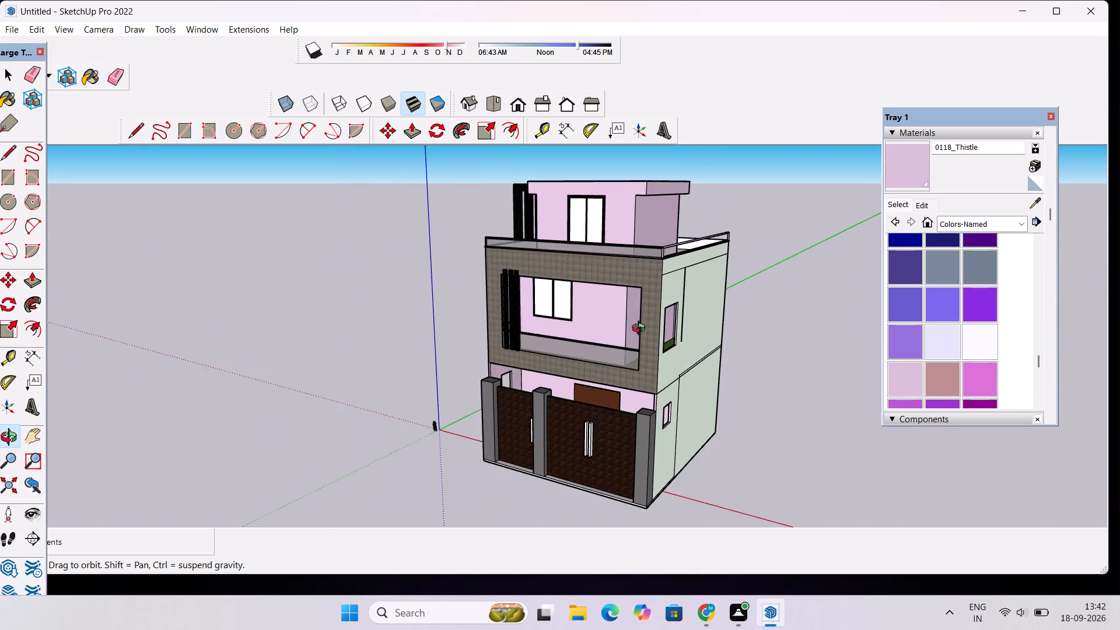
drag(626, 331, 720, 321)
scroll(620, 300, up, 3)
drag(631, 315, 674, 315)
click(982, 219)
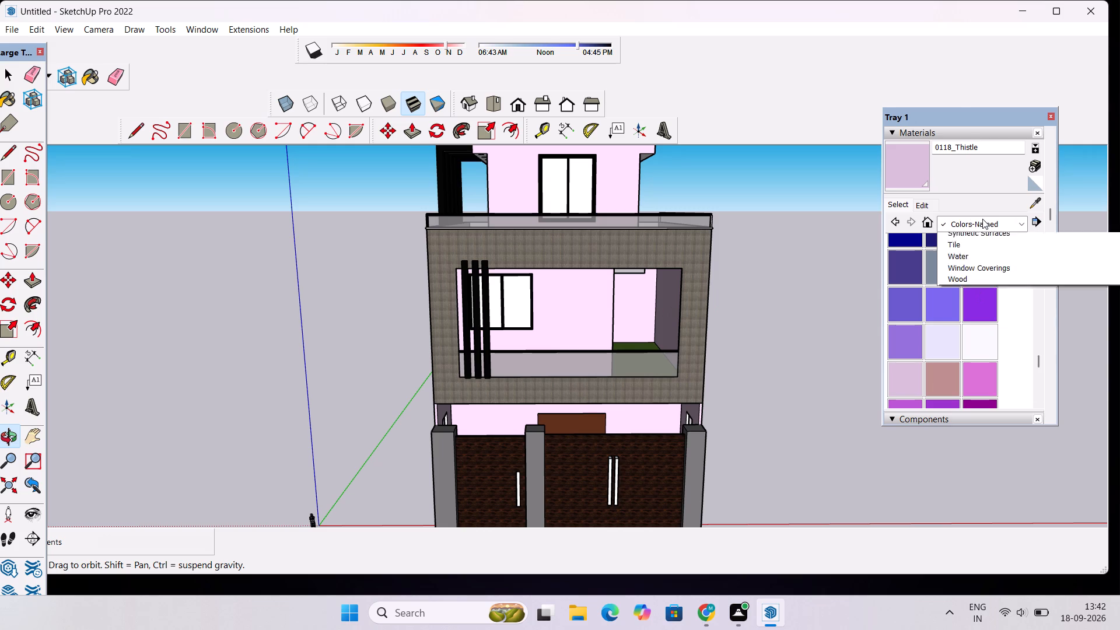
click(977, 295)
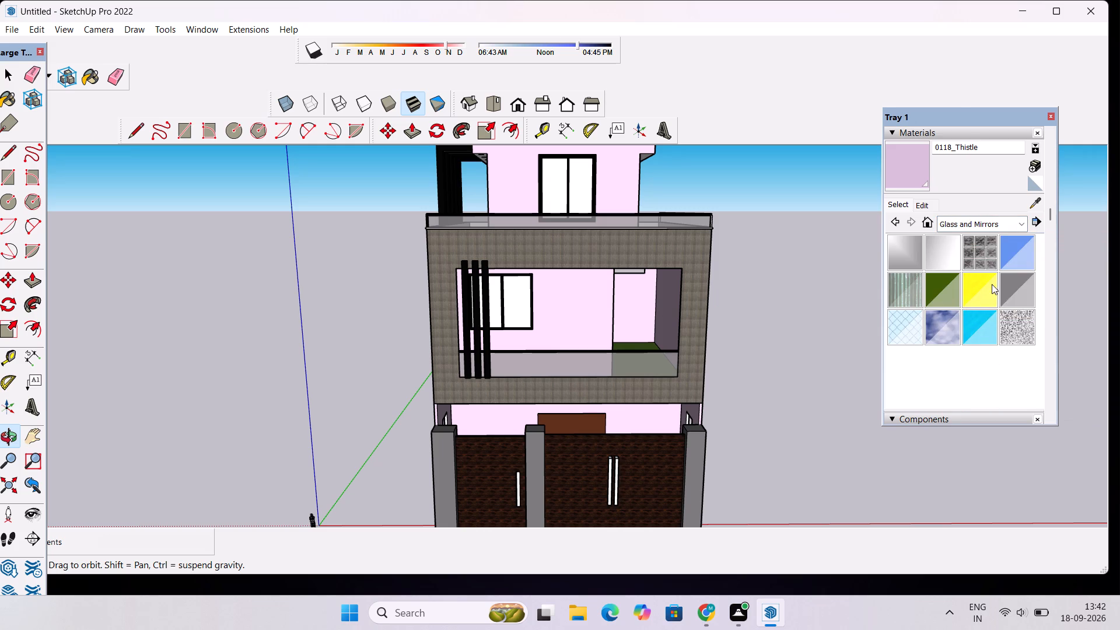
click(1020, 297)
scroll(569, 180, up, 4)
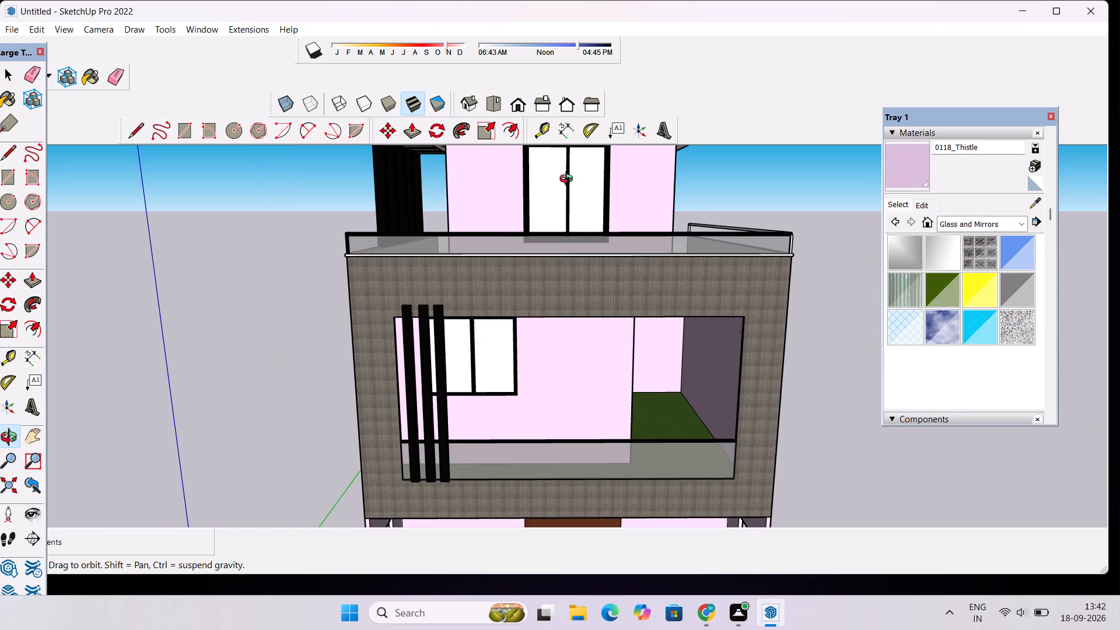
scroll(1010, 284, up, 1)
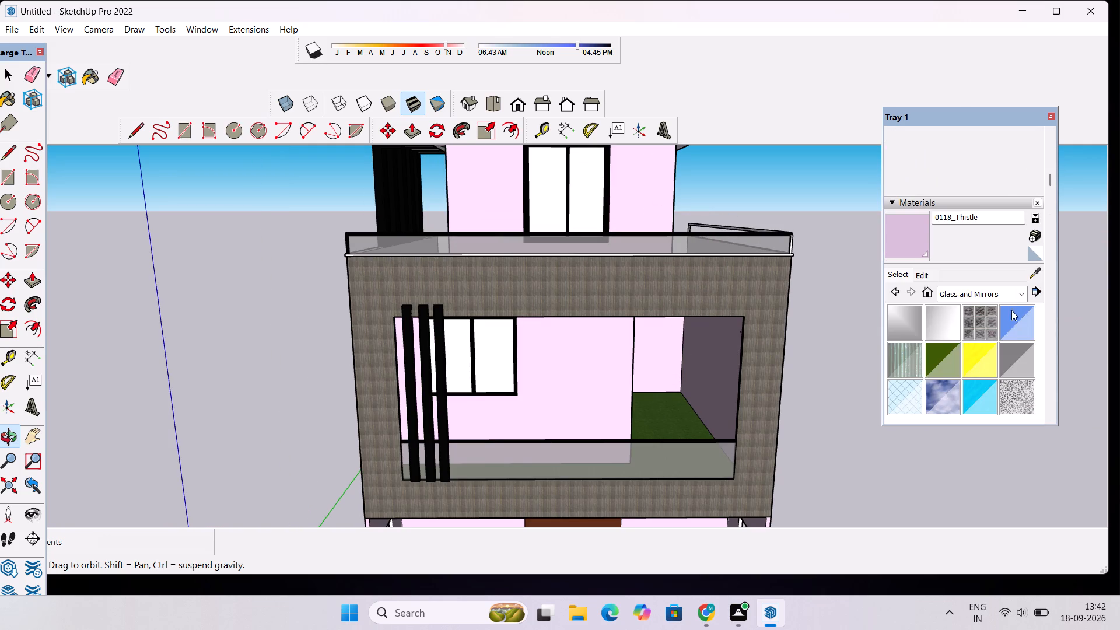
click(1009, 358)
click(547, 187)
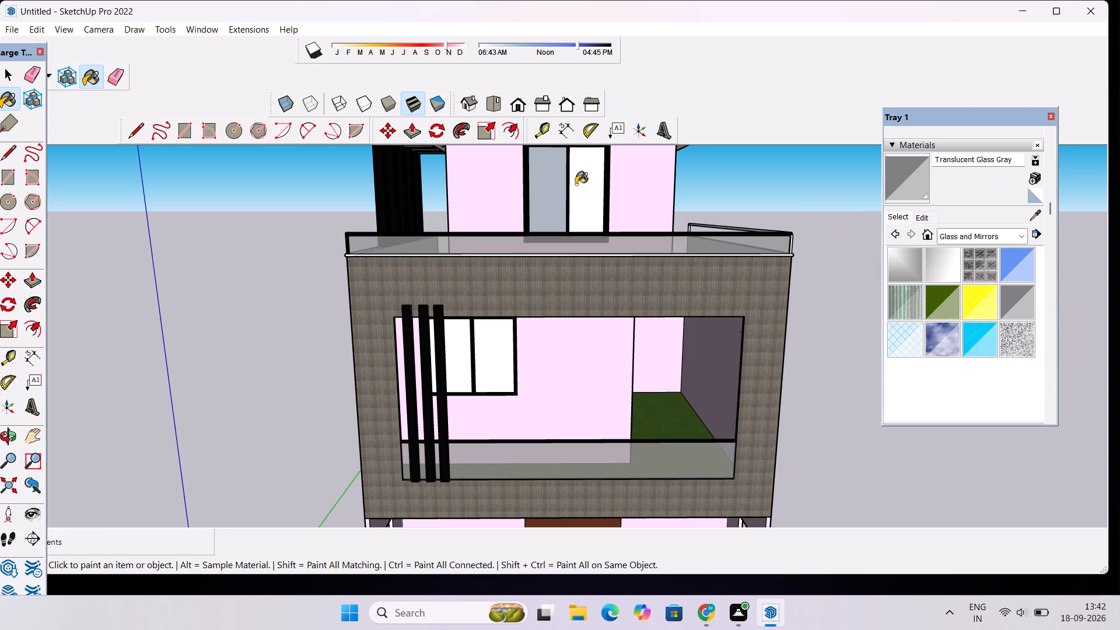
click(576, 184)
click(489, 339)
click(463, 344)
Examine the whole front facade, the roof terrace and the top floor from above and below.
scroll(442, 198, down, 10)
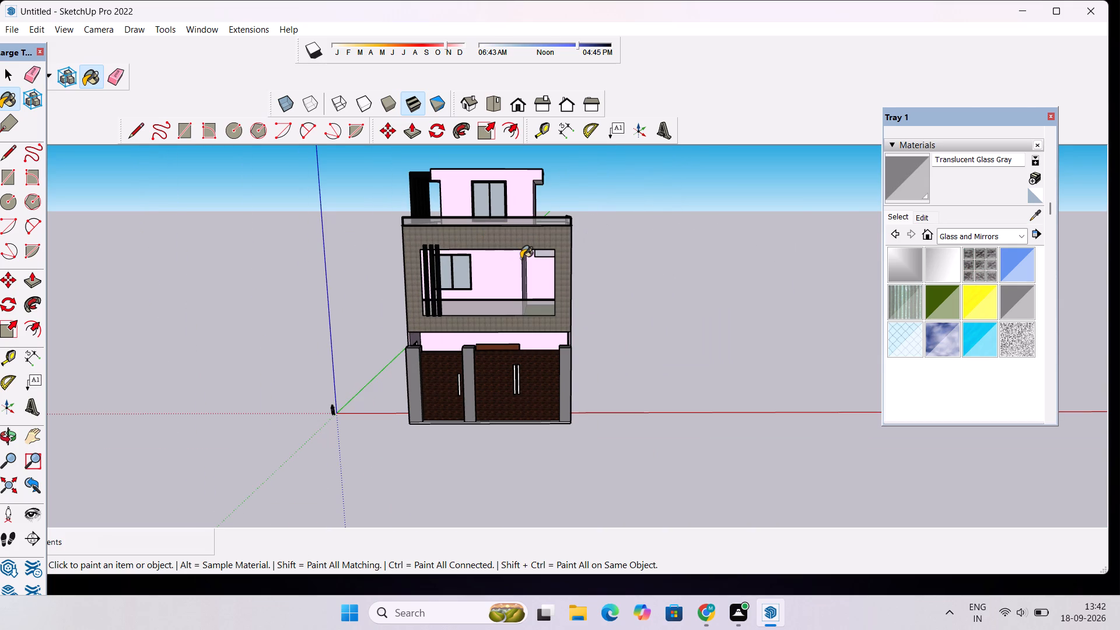
key(o)
drag(541, 206, 535, 276)
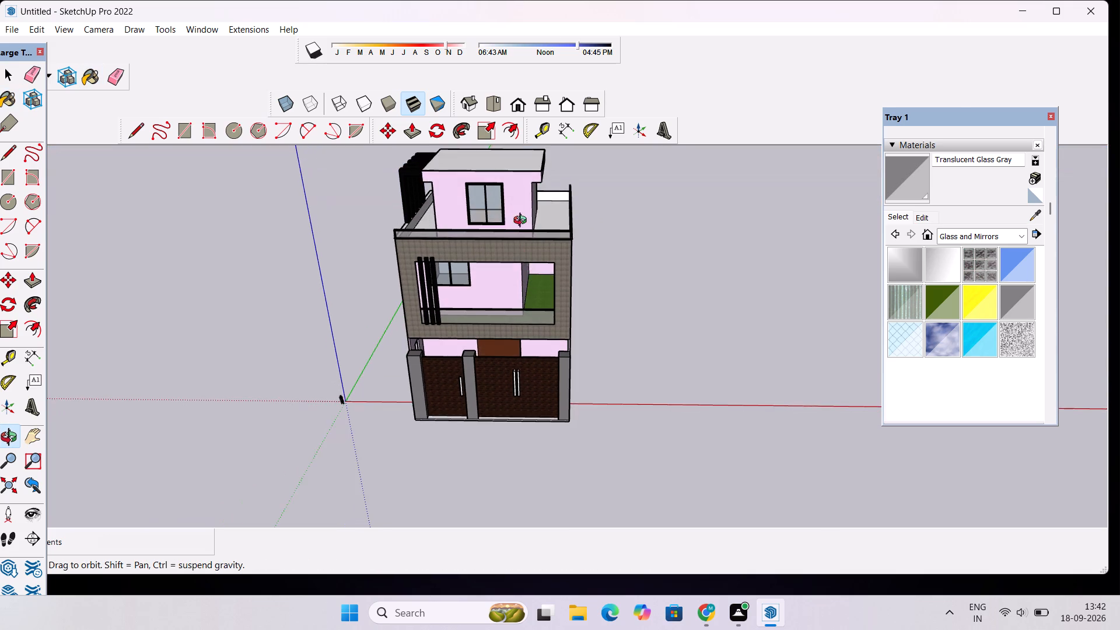
scroll(523, 222, up, 4)
scroll(518, 150, up, 4)
scroll(495, 237, down, 5)
drag(468, 262, 543, 123)
scroll(523, 150, up, 4)
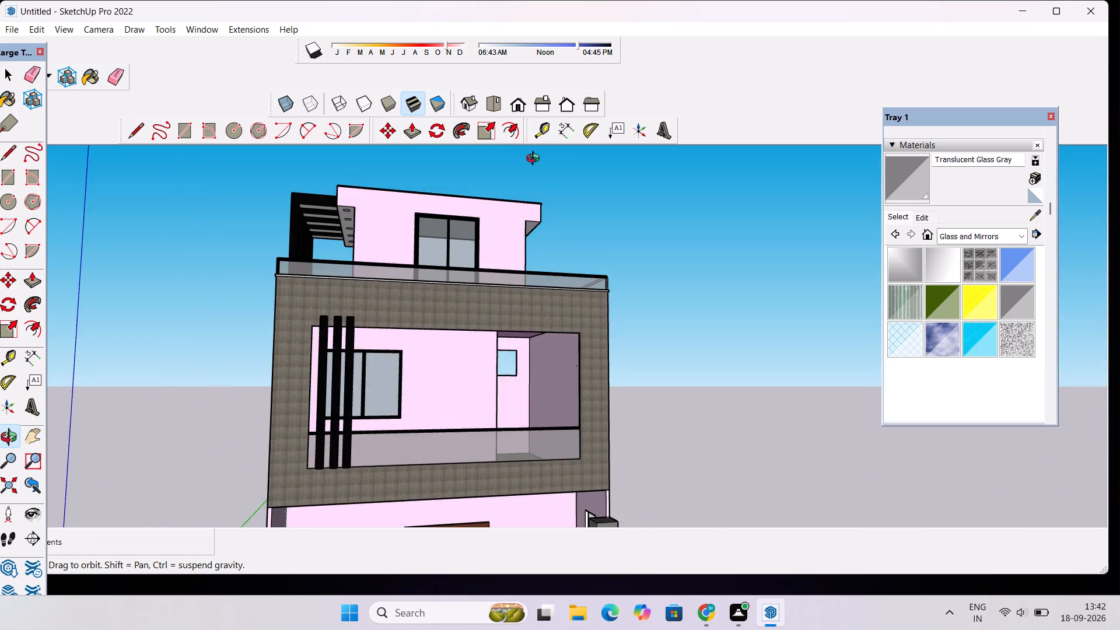
drag(548, 191, 477, 211)
scroll(481, 186, down, 9)
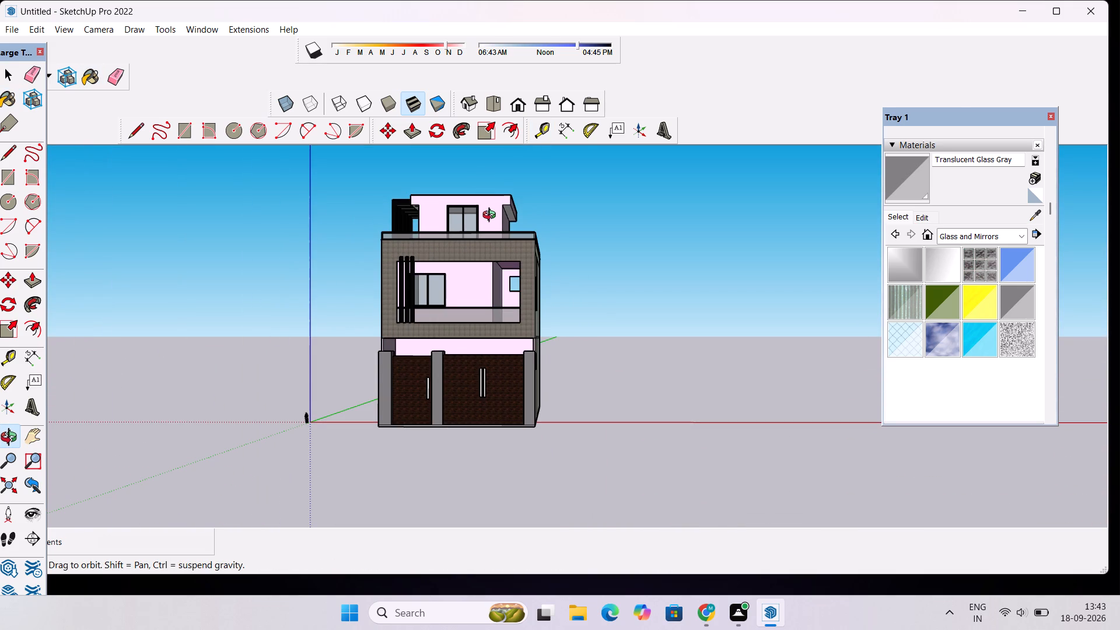
drag(492, 216, 487, 247)
Paint the white base strip and right corner post of the roof terrace's front glass railing with 0137_Black.
scroll(543, 246, up, 13)
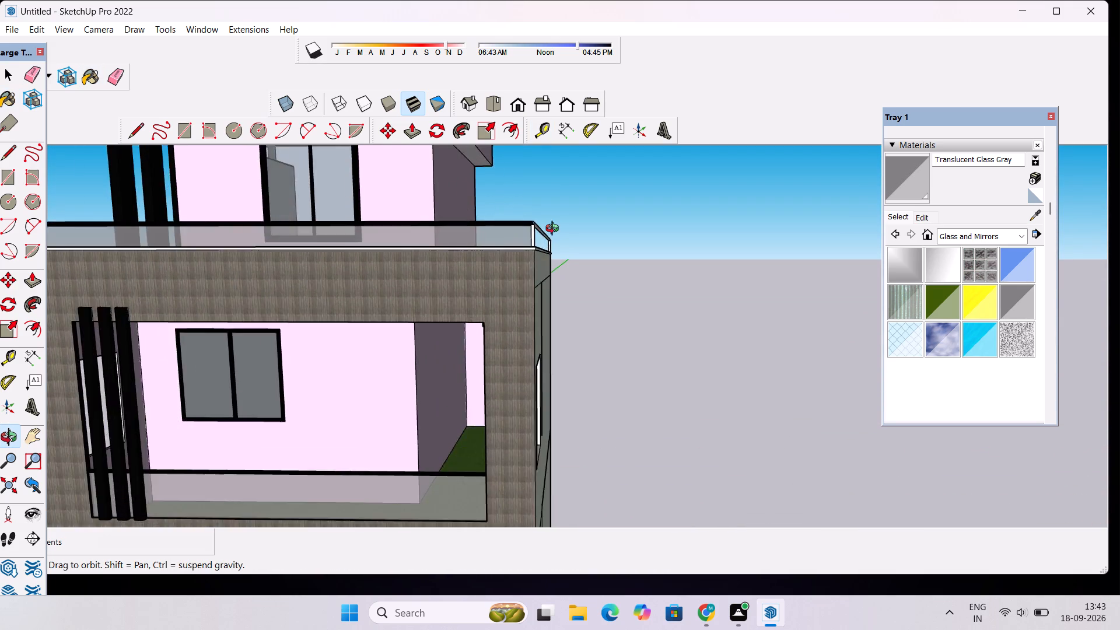
scroll(555, 230, up, 7)
scroll(526, 239, down, 3)
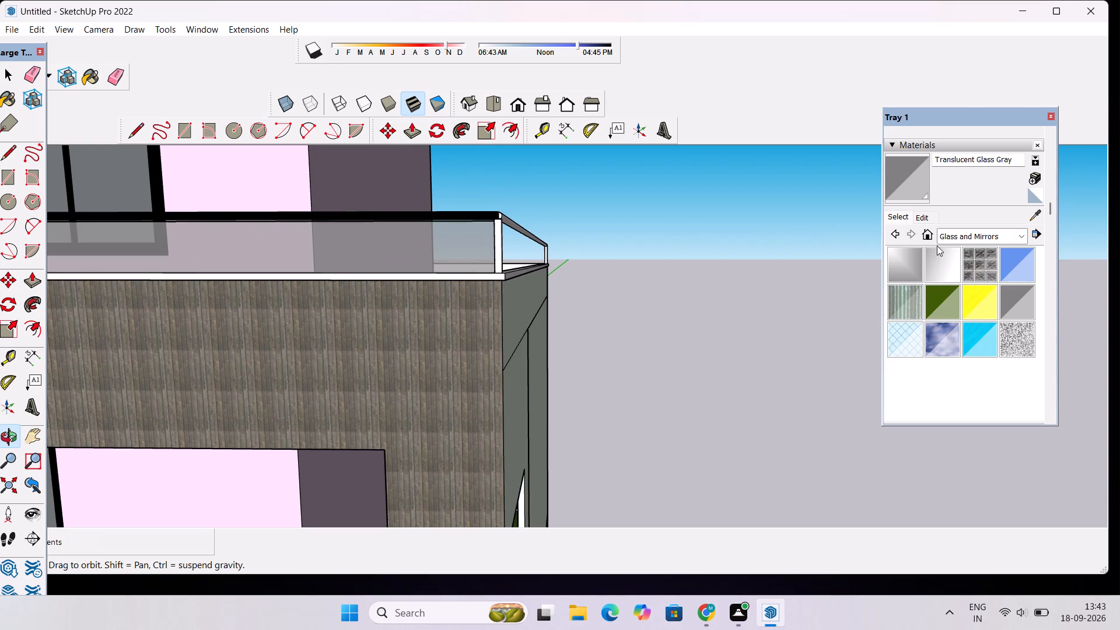
click(951, 237)
click(964, 292)
scroll(964, 292, down, 5)
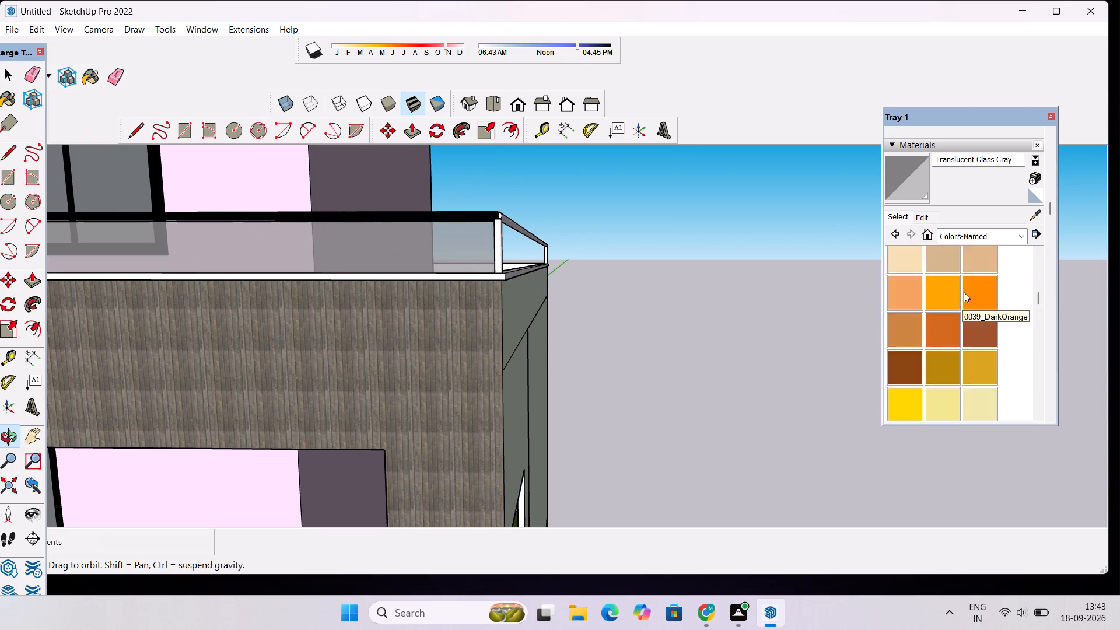
scroll(964, 292, down, 20)
scroll(964, 292, down, 1)
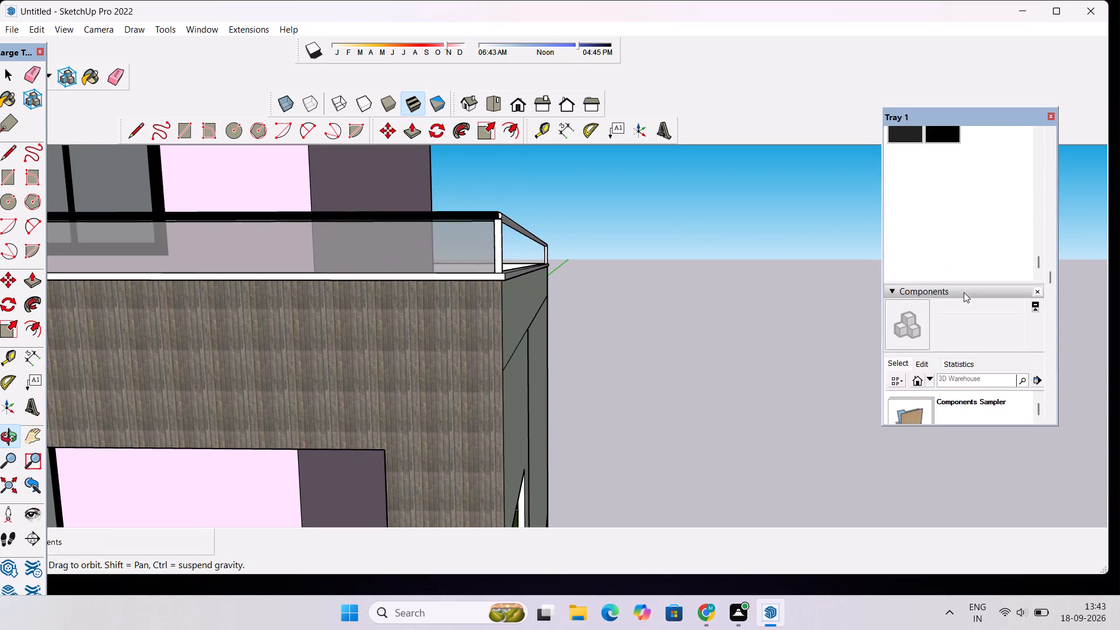
scroll(962, 288, up, 2)
click(945, 265)
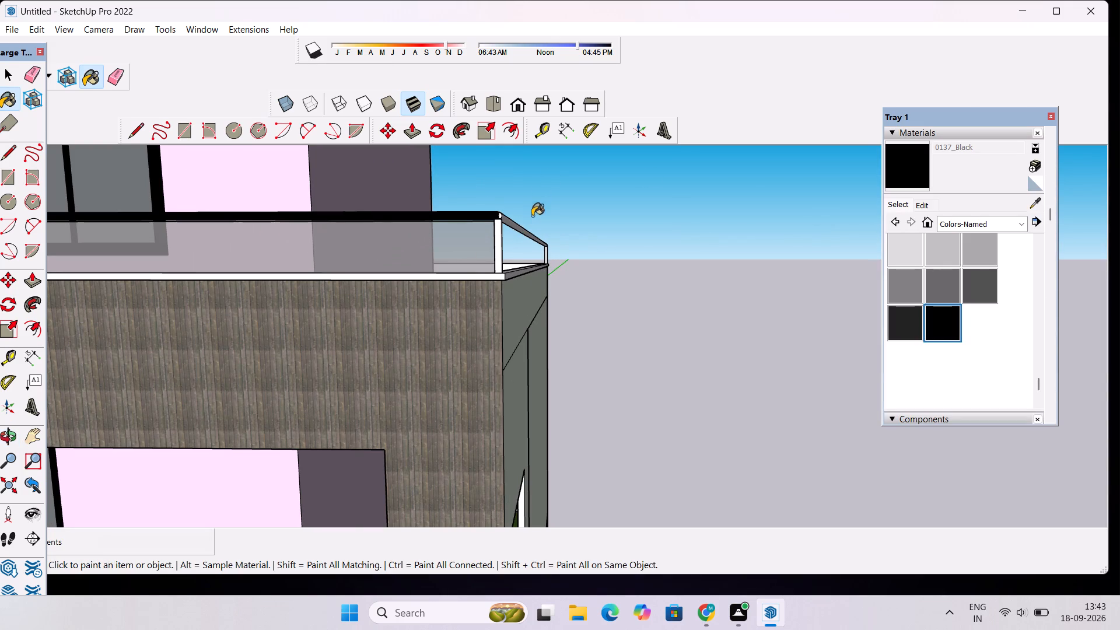
scroll(507, 260, up, 5)
scroll(503, 269, down, 4)
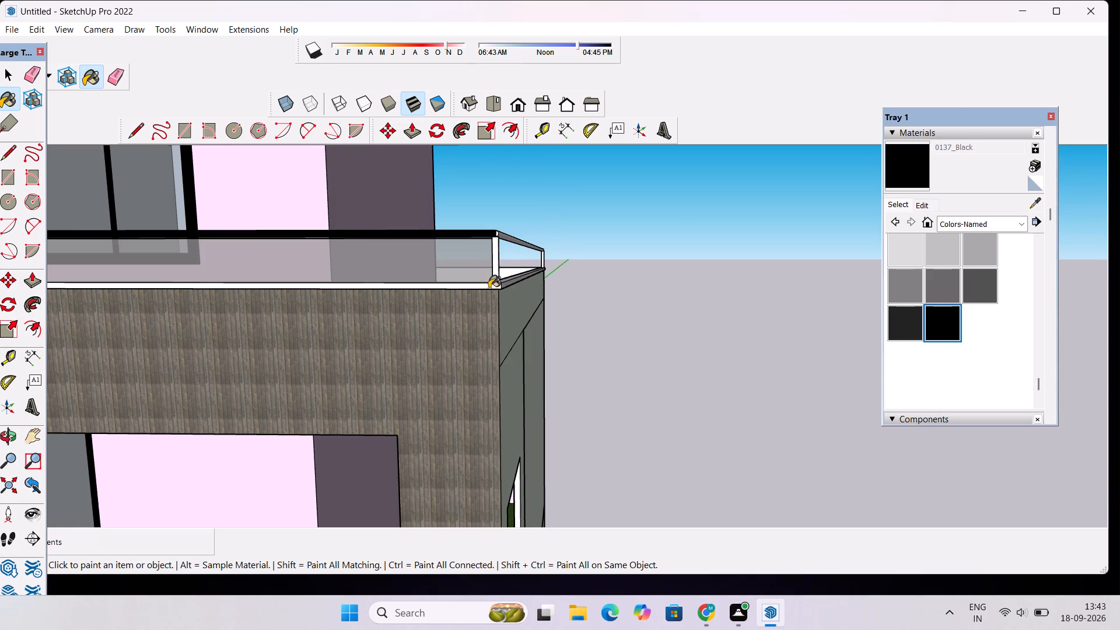
scroll(489, 288, up, 5)
click(489, 284)
scroll(501, 267, up, 4)
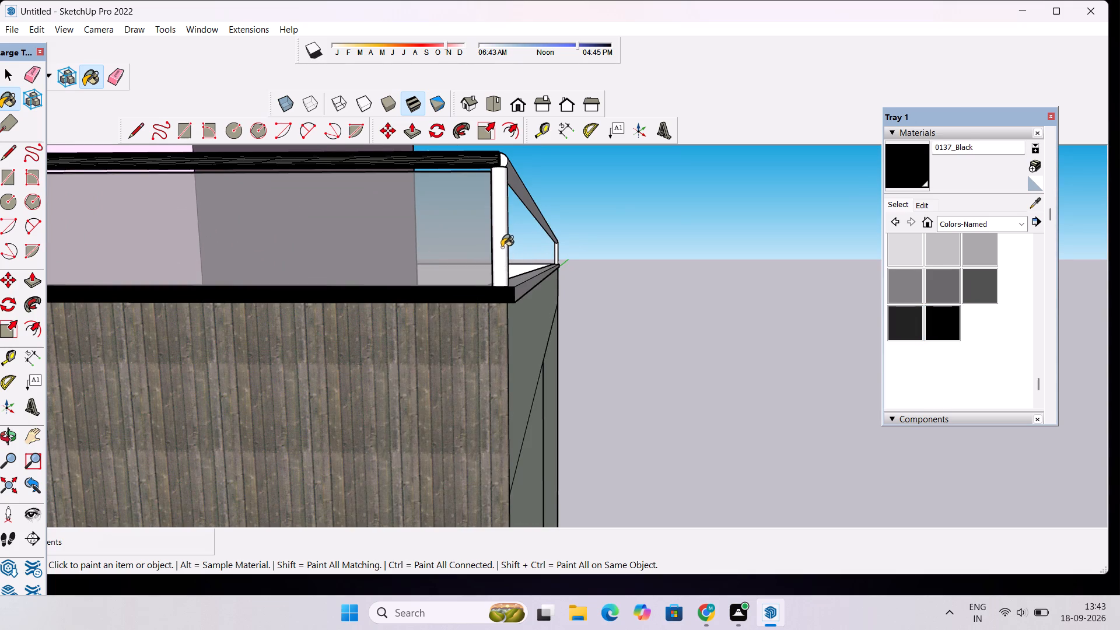
click(502, 247)
Paint the first few facets of the terrace railing's round left corner post with 0137_Black.
scroll(547, 221, down, 16)
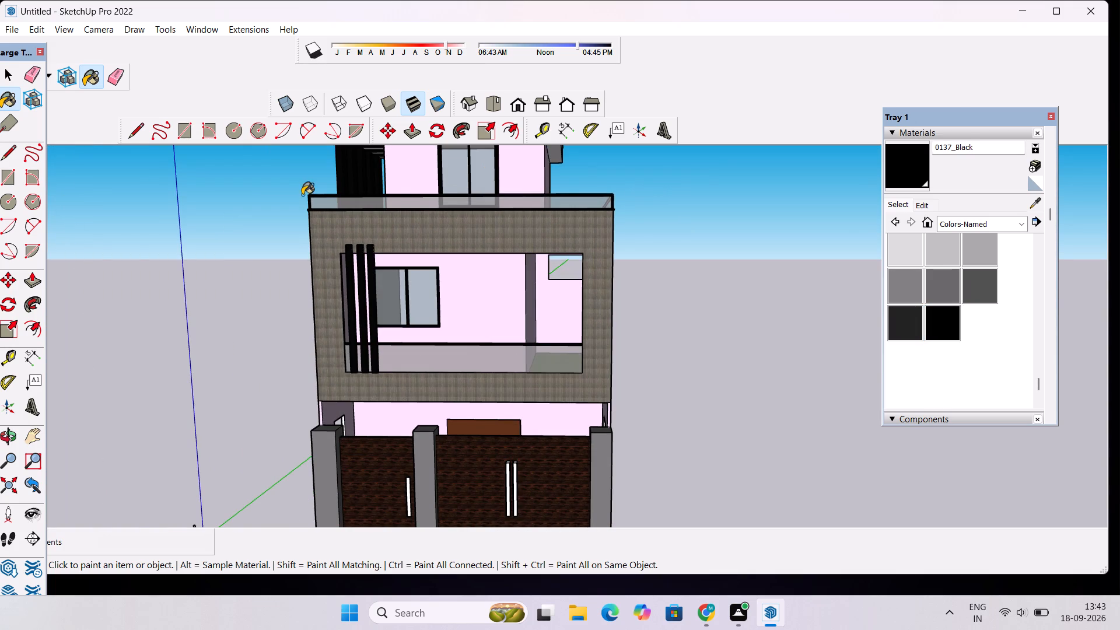
scroll(300, 195, up, 10)
scroll(330, 183, up, 15)
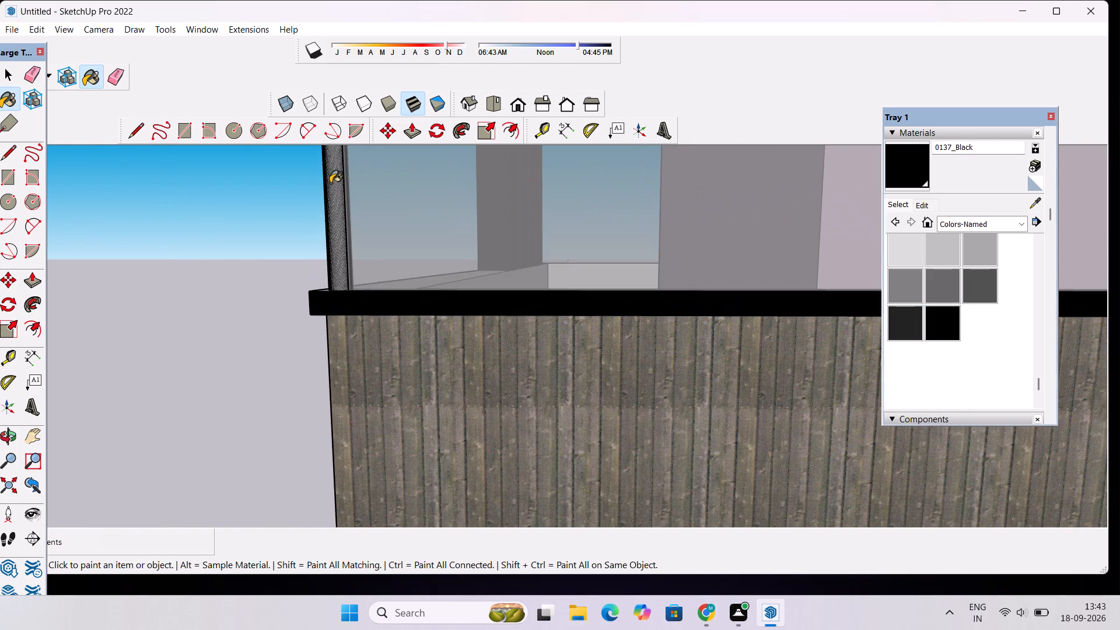
scroll(330, 183, up, 5)
click(335, 216)
click(334, 195)
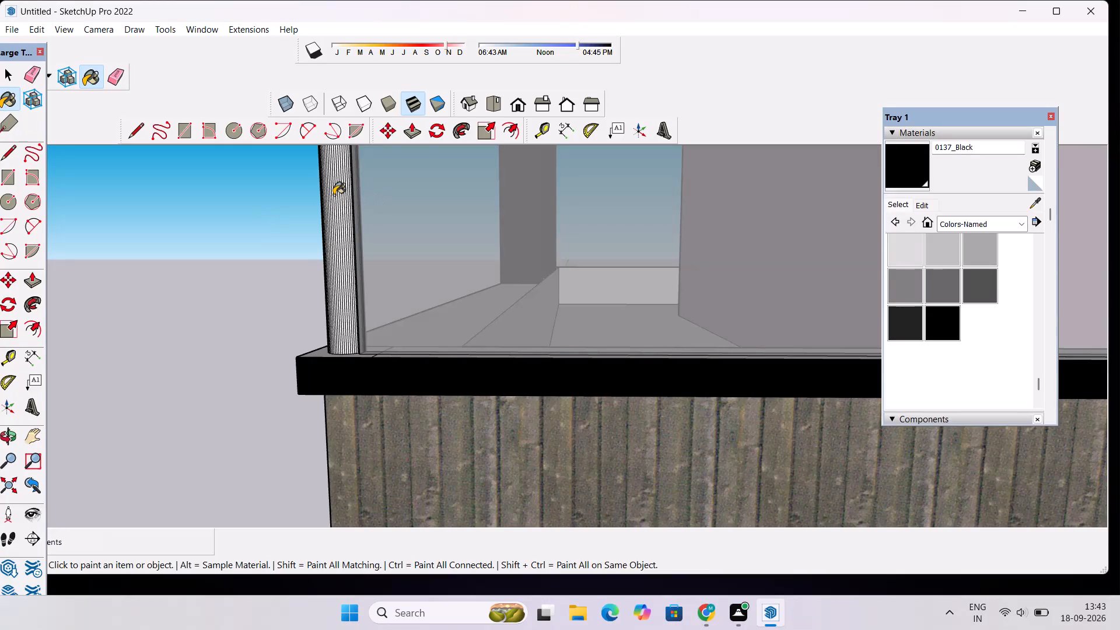
scroll(334, 195, up, 12)
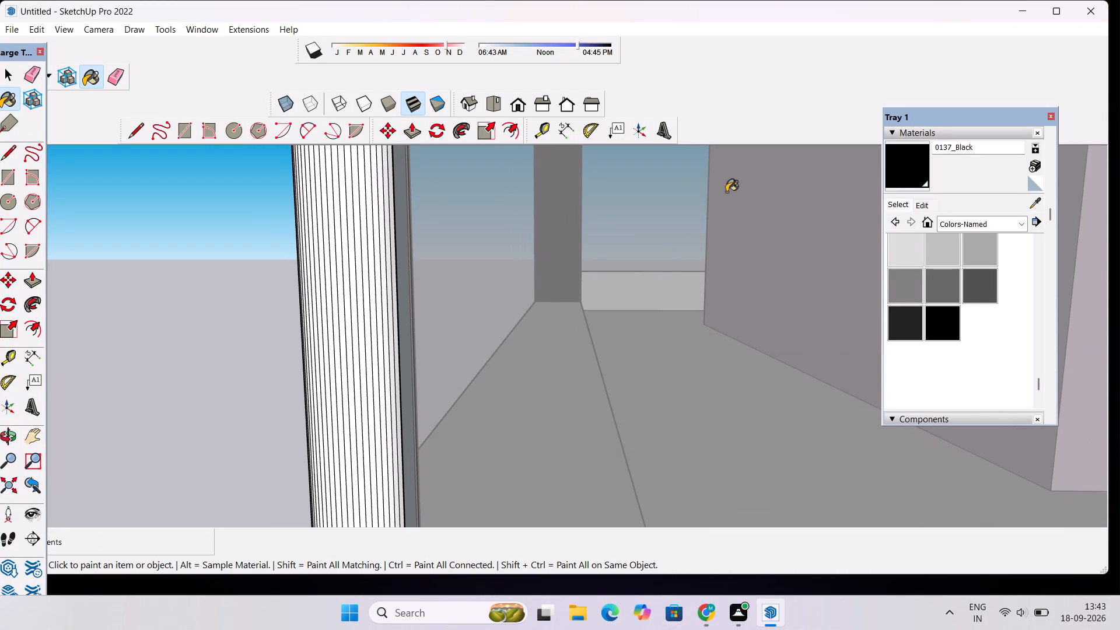
click(913, 163)
click(377, 223)
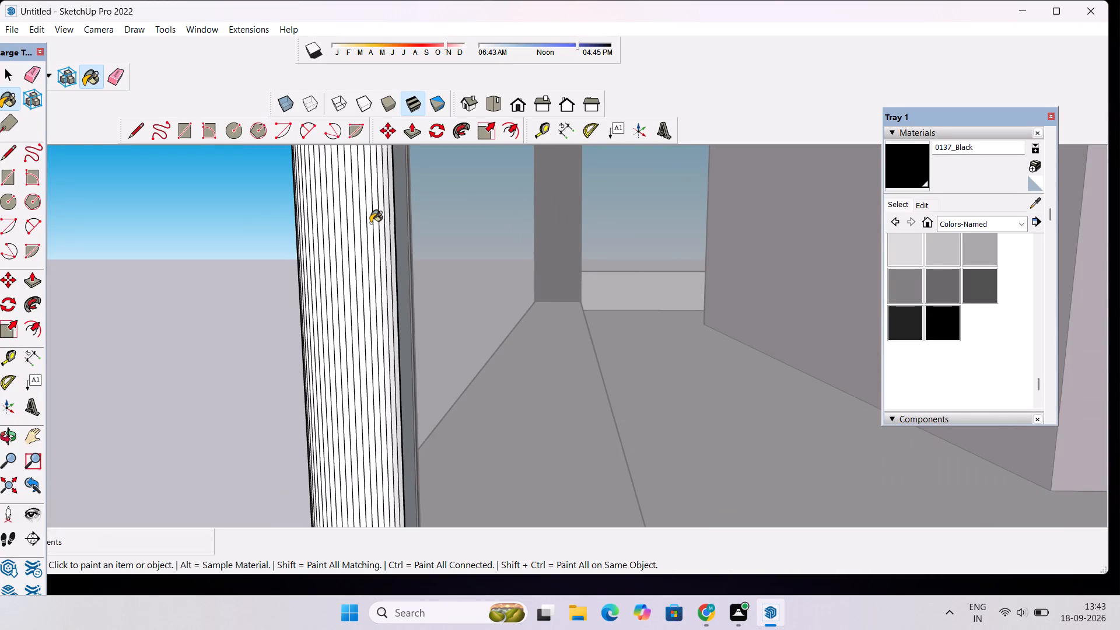
click(370, 222)
click(338, 220)
drag(338, 220, 365, 219)
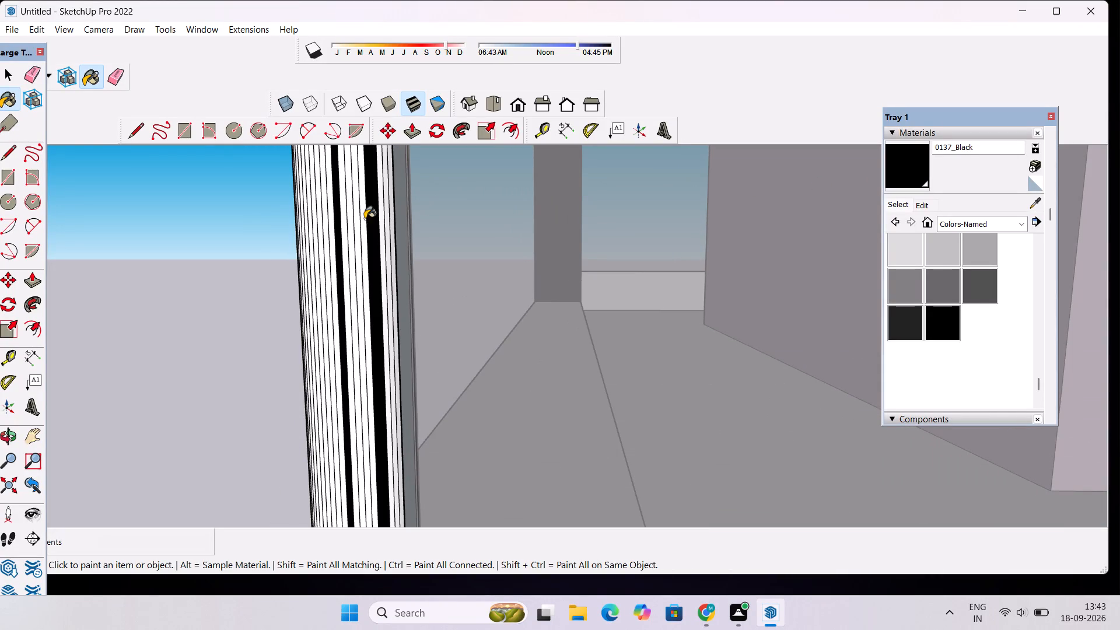
drag(365, 219, 389, 219)
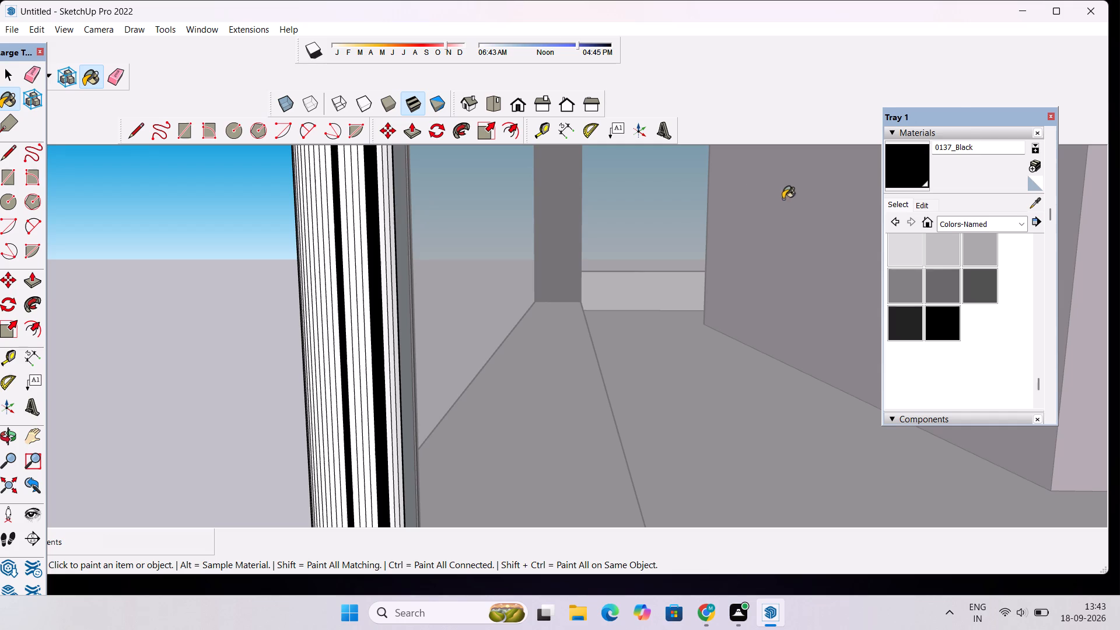
Paint the white facets along the outer side of the railing's left corner post with 0137_Black.
scroll(181, 311, down, 3)
scroll(173, 268, up, 6)
scroll(174, 268, down, 3)
scroll(234, 266, down, 2)
scroll(236, 266, up, 3)
scroll(271, 262, down, 2)
click(407, 241)
click(405, 225)
click(407, 218)
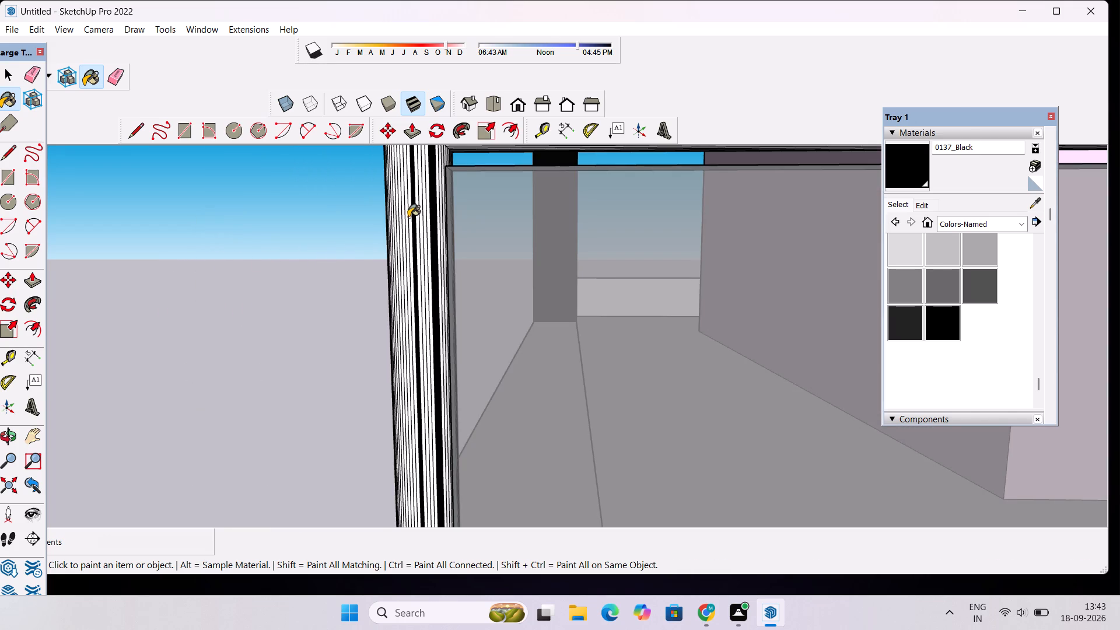
scroll(408, 217, up, 14)
click(386, 203)
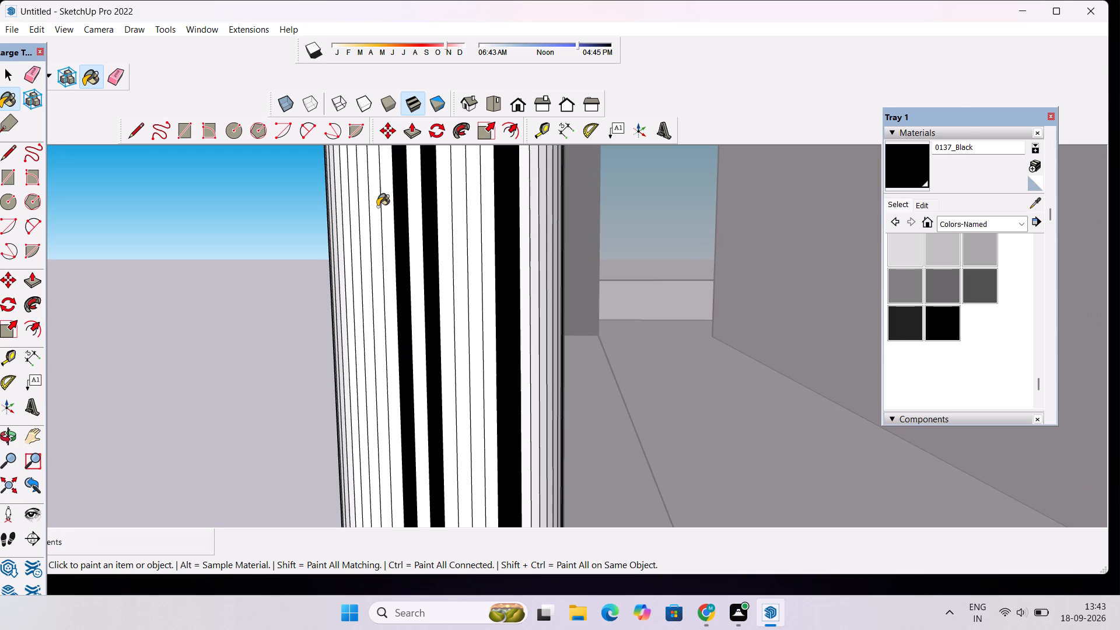
click(373, 211)
double_click(361, 213)
click(352, 218)
click(341, 223)
double_click(338, 226)
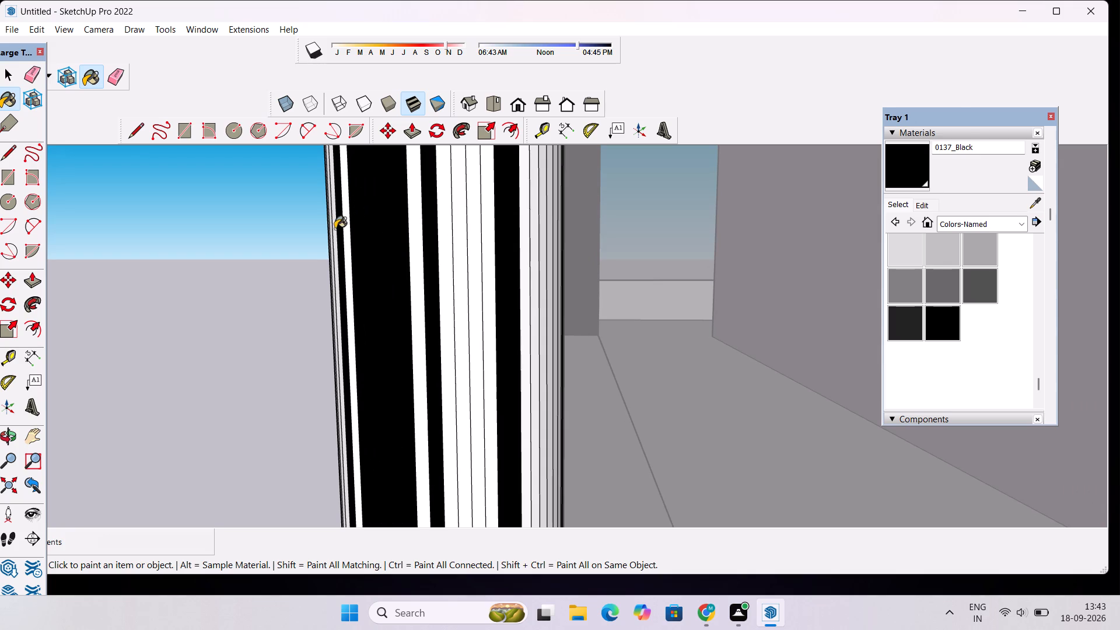
click(343, 237)
click(346, 236)
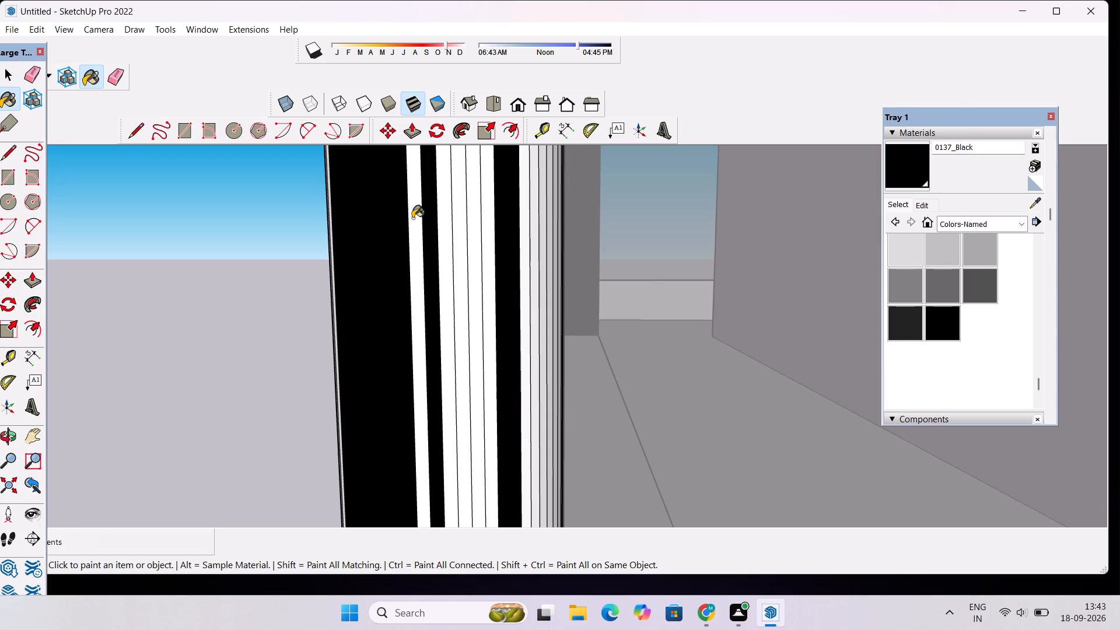
Paint the remaining white facets on the middle and glass side of the left corner post with 0137_Black.
click(412, 218)
click(435, 206)
click(453, 197)
click(446, 203)
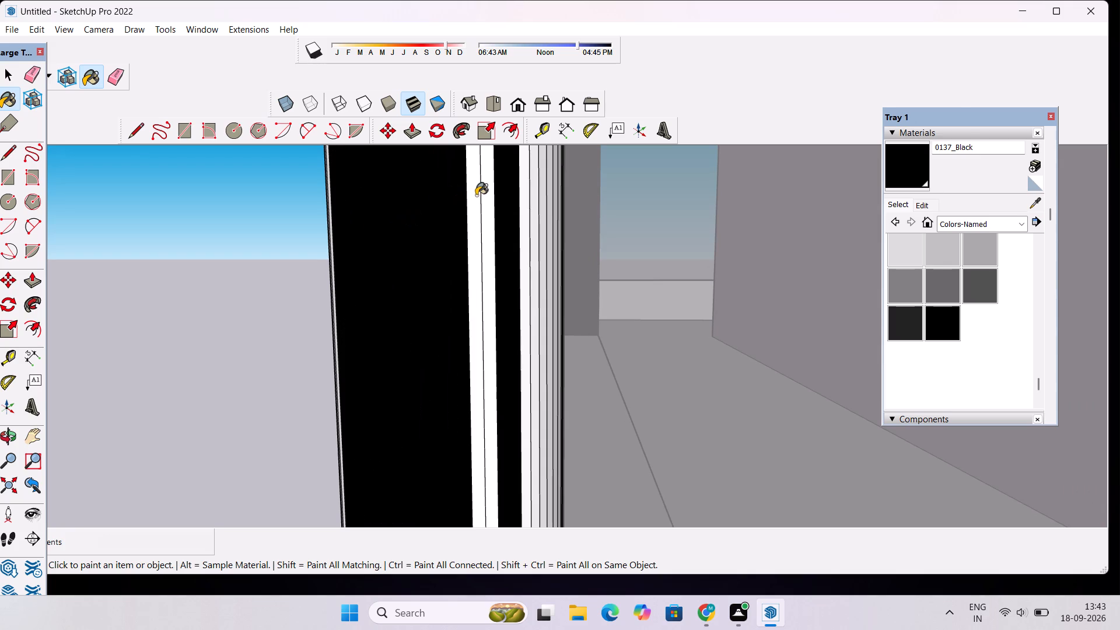
click(476, 195)
click(501, 191)
click(481, 202)
click(488, 206)
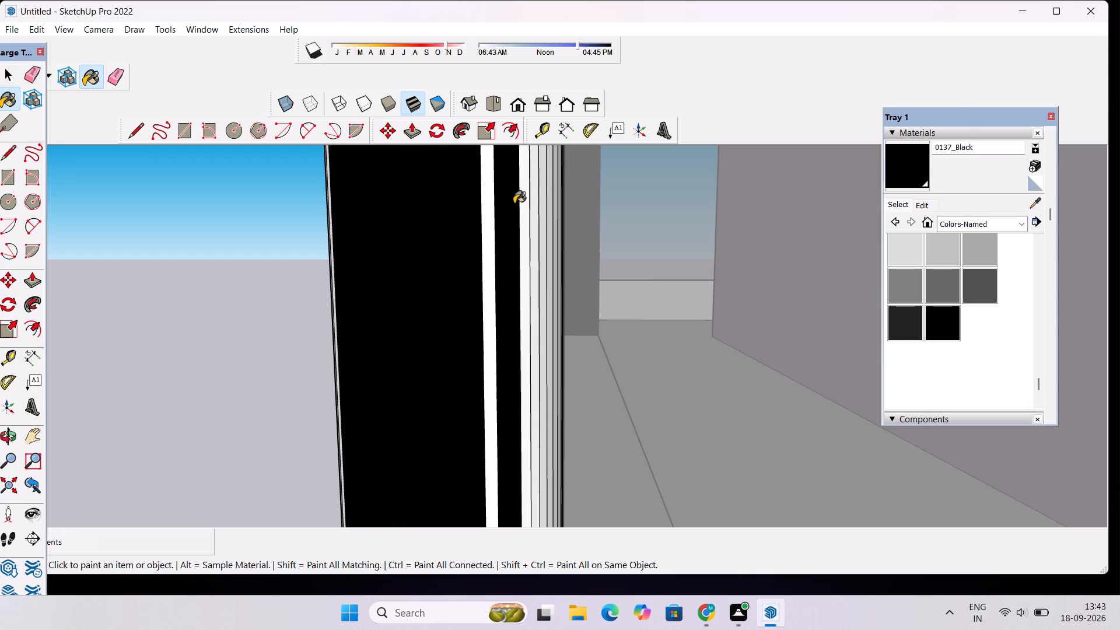
click(525, 196)
click(533, 188)
click(544, 181)
double_click(549, 173)
double_click(559, 167)
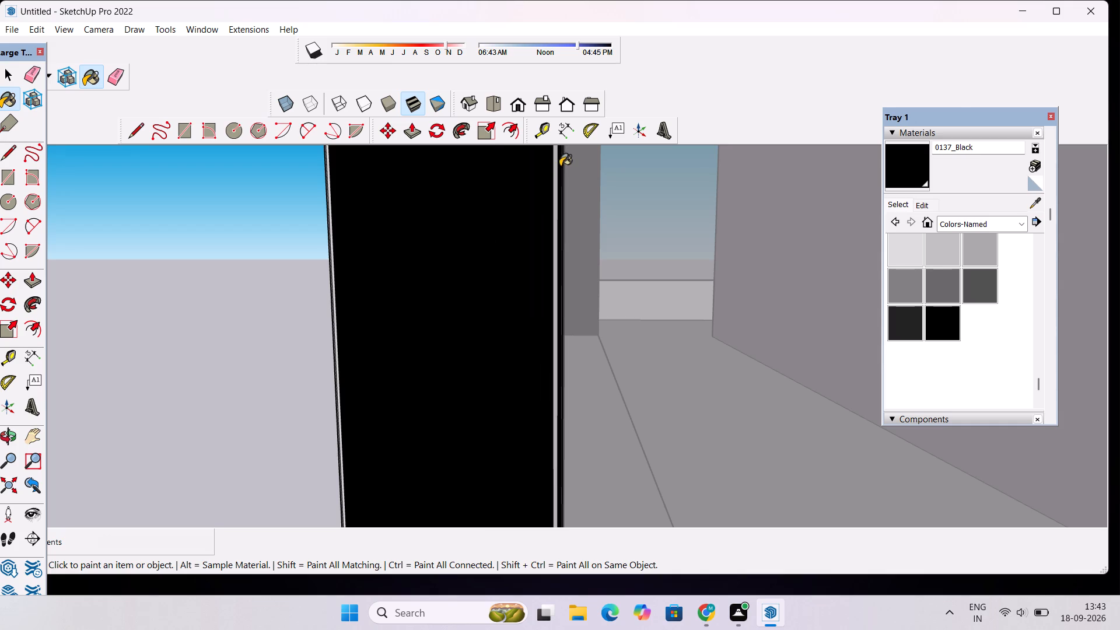
click(544, 179)
drag(566, 167, 556, 188)
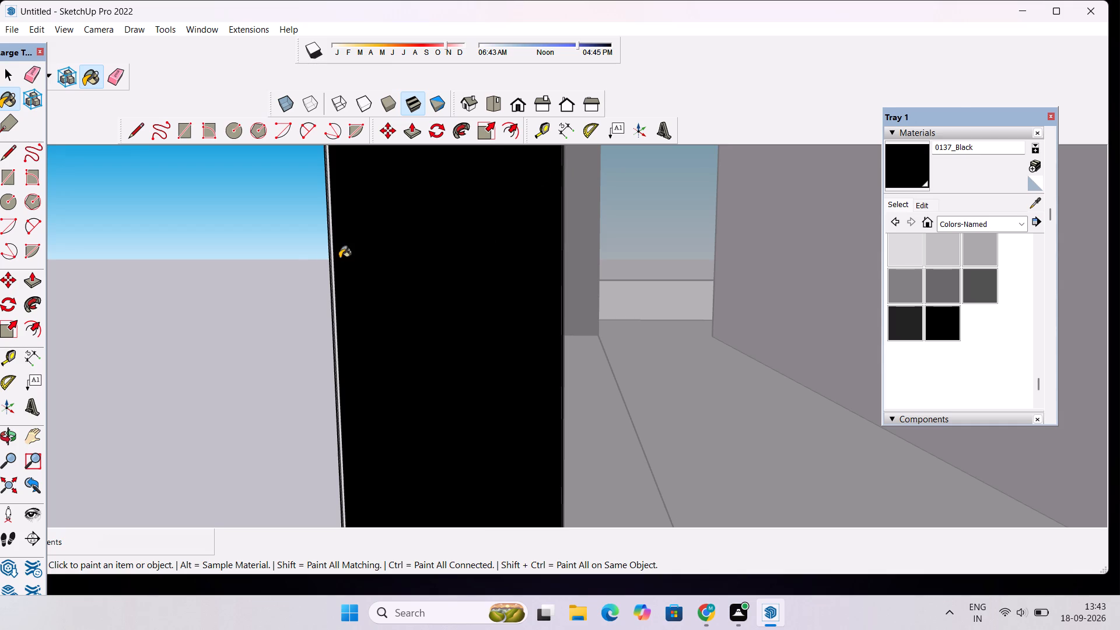
Paint the white facets on the upper half of the terrace railing's round front handrail with 0137_Black.
scroll(308, 262, up, 5)
scroll(308, 262, down, 6)
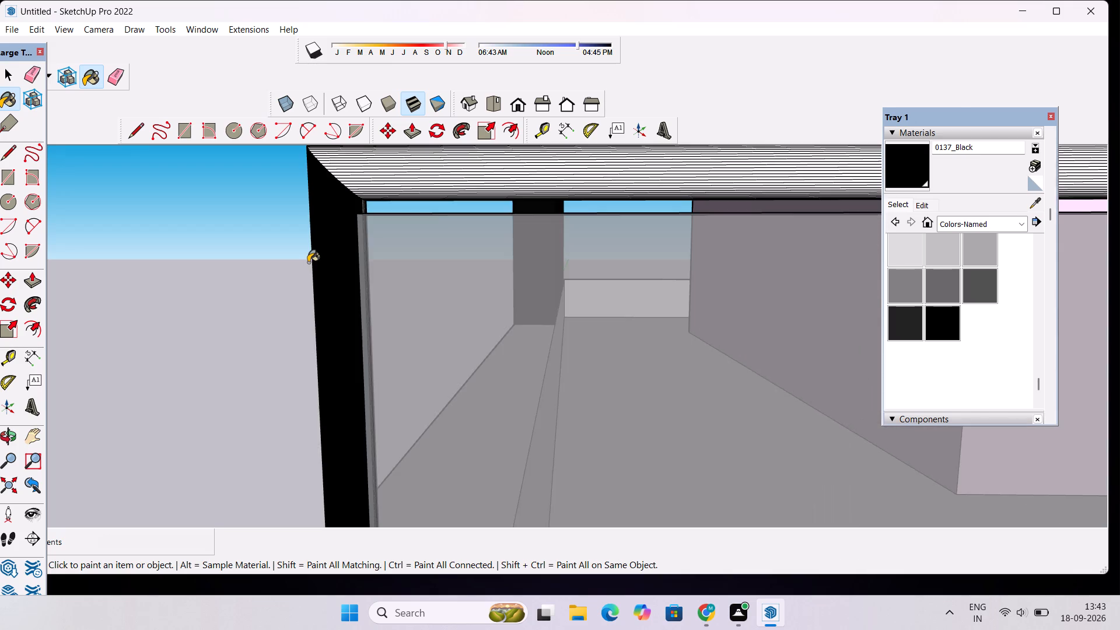
scroll(308, 262, up, 5)
scroll(308, 262, down, 12)
scroll(308, 261, up, 1)
scroll(308, 261, down, 8)
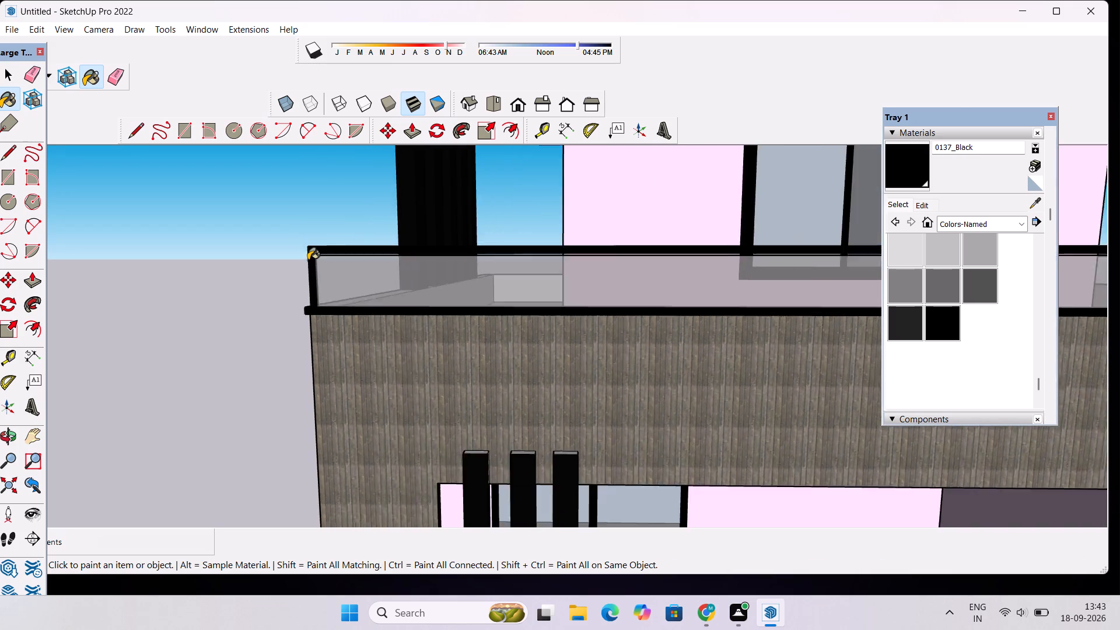
scroll(308, 260, down, 2)
scroll(310, 258, up, 12)
scroll(458, 244, down, 4)
scroll(486, 272, up, 3)
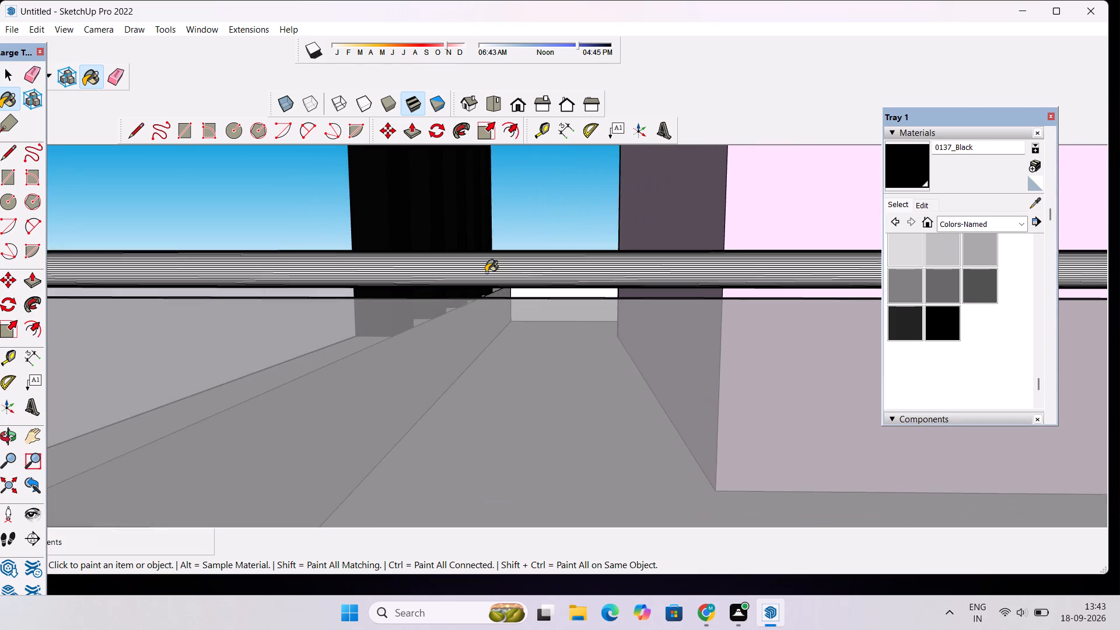
scroll(486, 272, up, 1)
double_click(486, 273)
click(489, 264)
scroll(489, 262, up, 13)
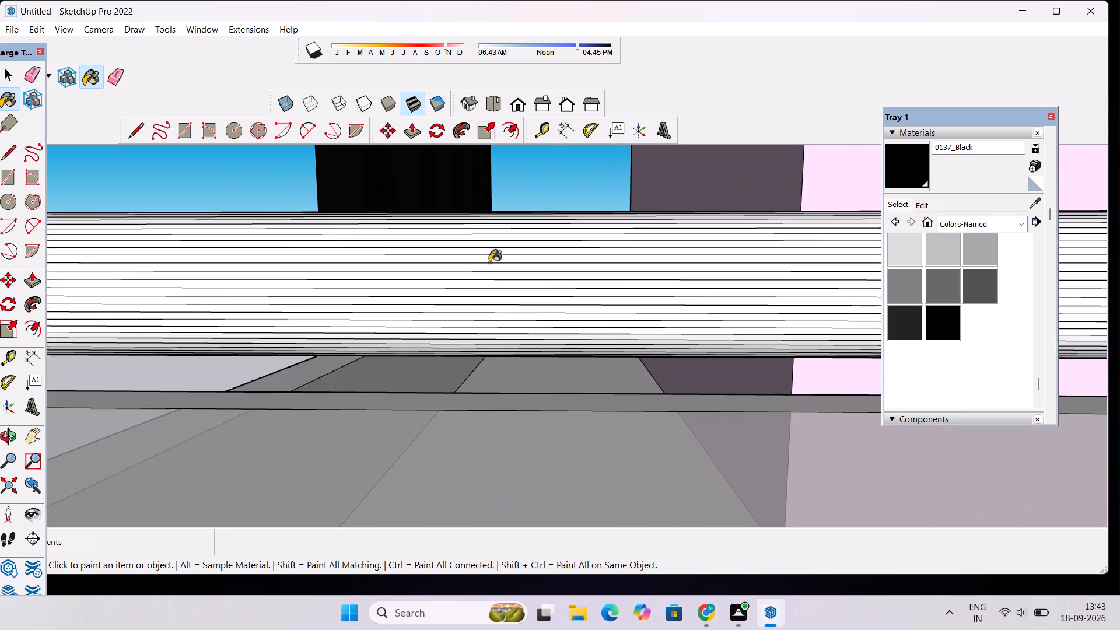
scroll(489, 262, up, 4)
double_click(489, 272)
double_click(490, 260)
double_click(492, 251)
double_click(495, 244)
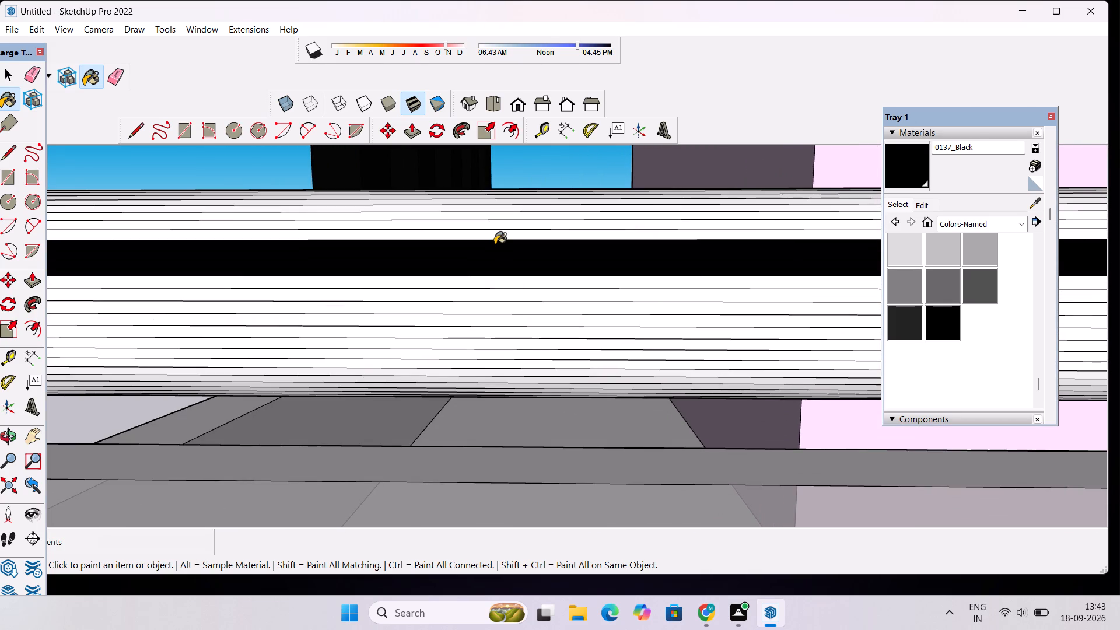
click(497, 239)
click(499, 231)
click(503, 220)
click(509, 206)
click(505, 233)
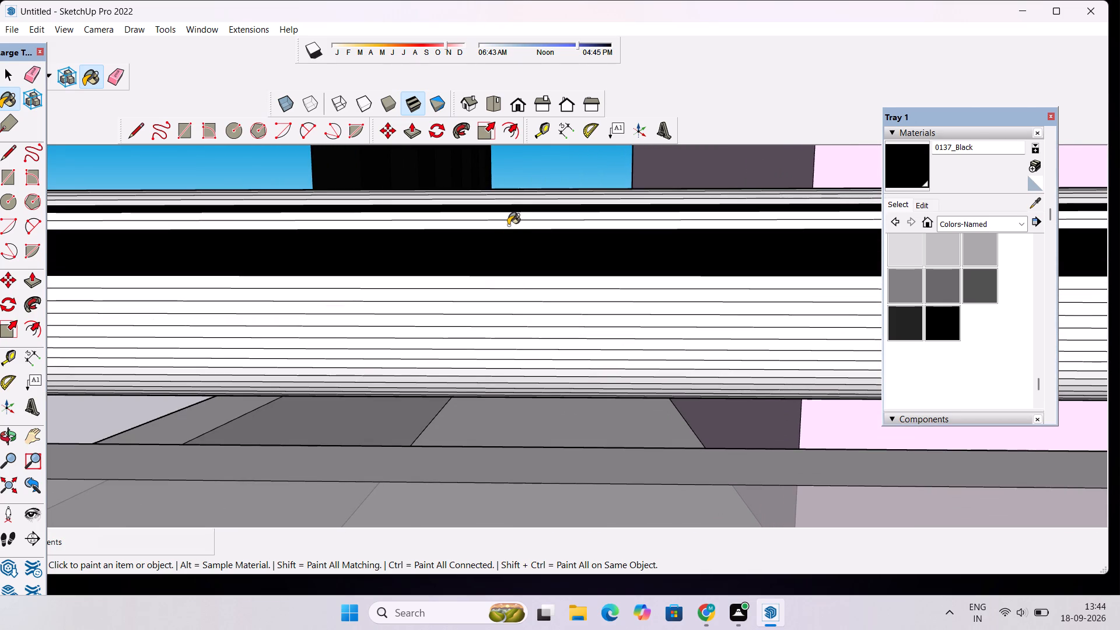
click(508, 225)
click(511, 216)
click(514, 199)
click(516, 192)
scroll(512, 204, up, 4)
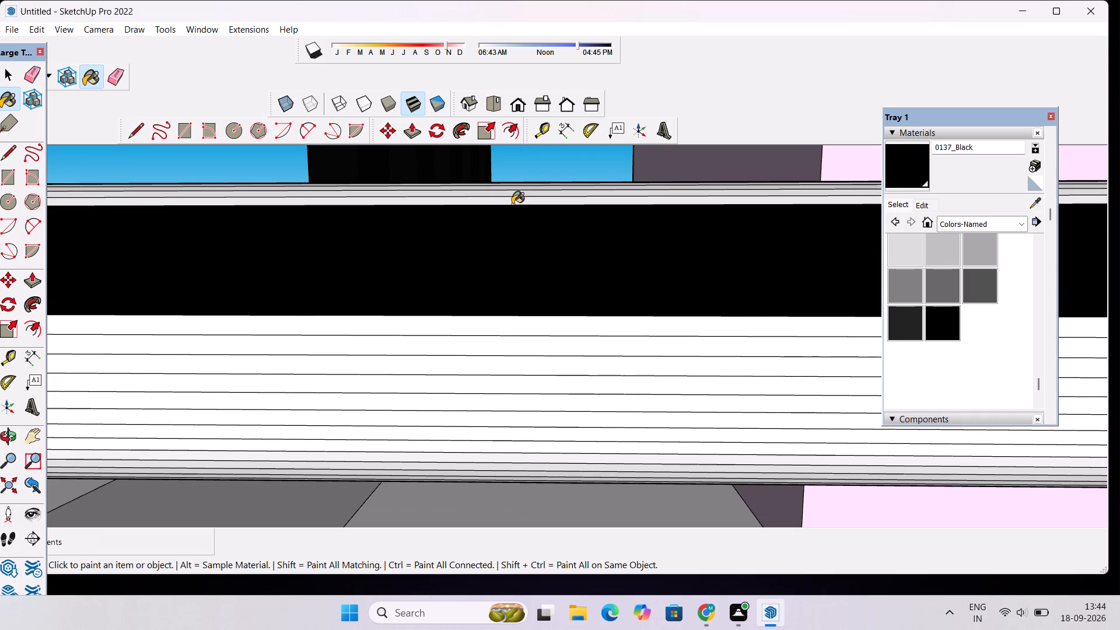
click(512, 200)
click(512, 192)
click(514, 179)
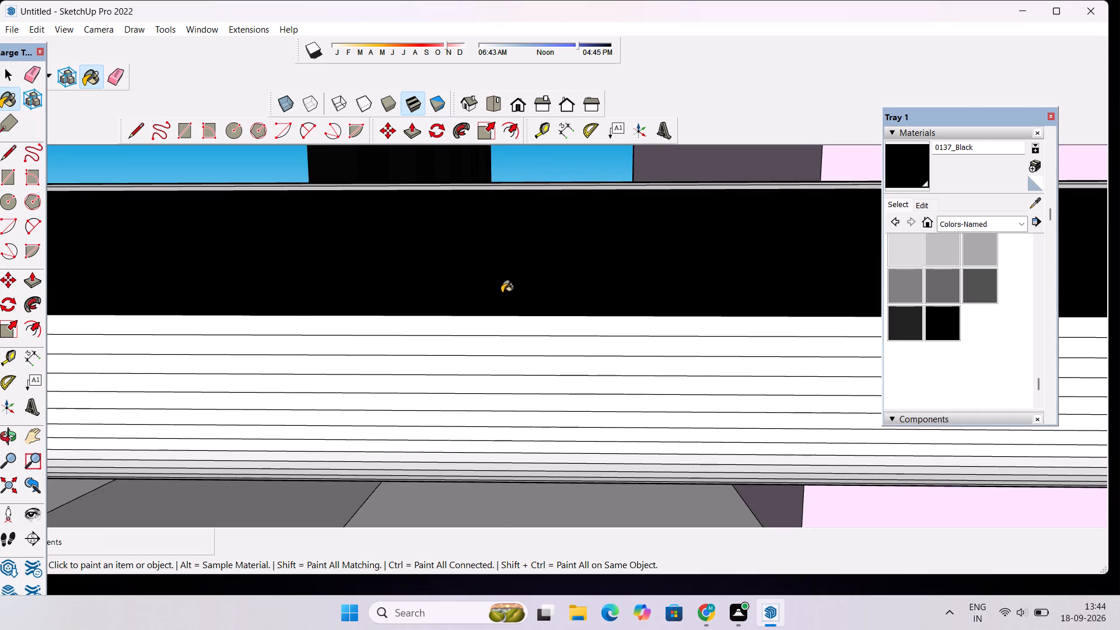
Paint the white facets around the middle of the terrace railing's round front handrail with 0137_Black.
click(499, 318)
scroll(450, 239, down, 4)
scroll(467, 320, up, 3)
click(481, 300)
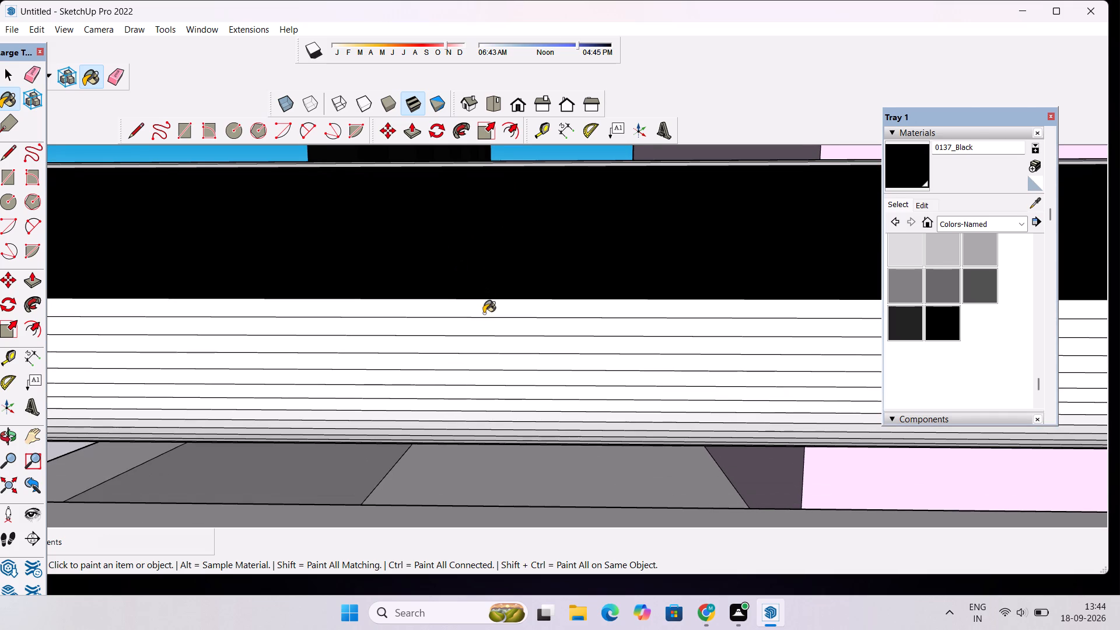
click(484, 313)
click(484, 323)
click(484, 332)
click(485, 344)
drag(486, 362, 488, 373)
click(488, 373)
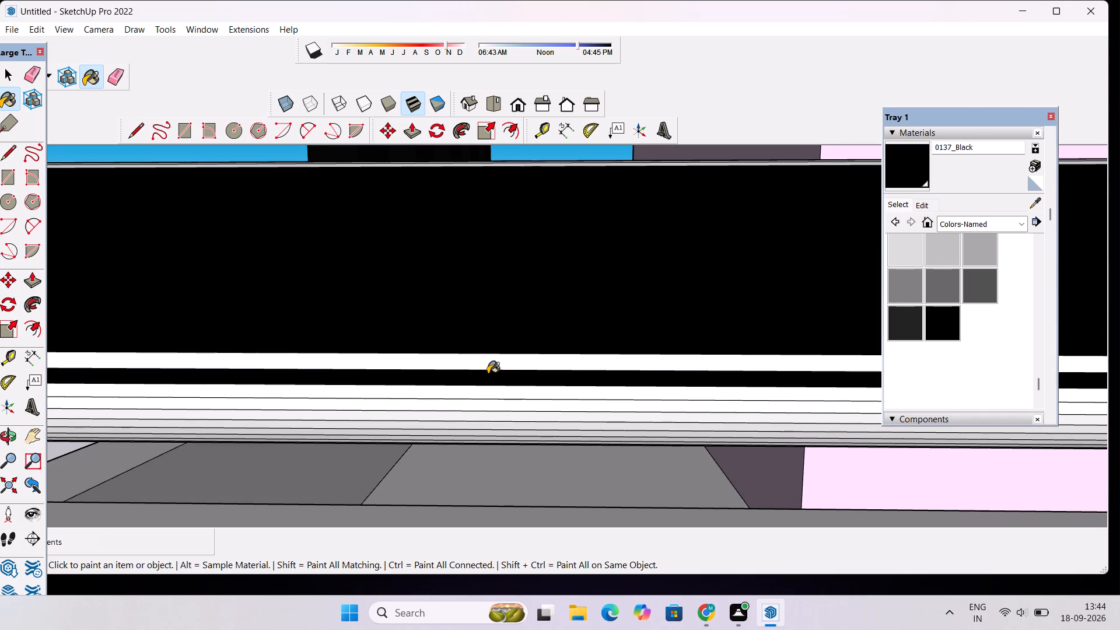
Paint the remaining white facets along the lower half of the round front handrail with 0137_Black.
click(491, 362)
click(492, 377)
click(492, 388)
click(492, 405)
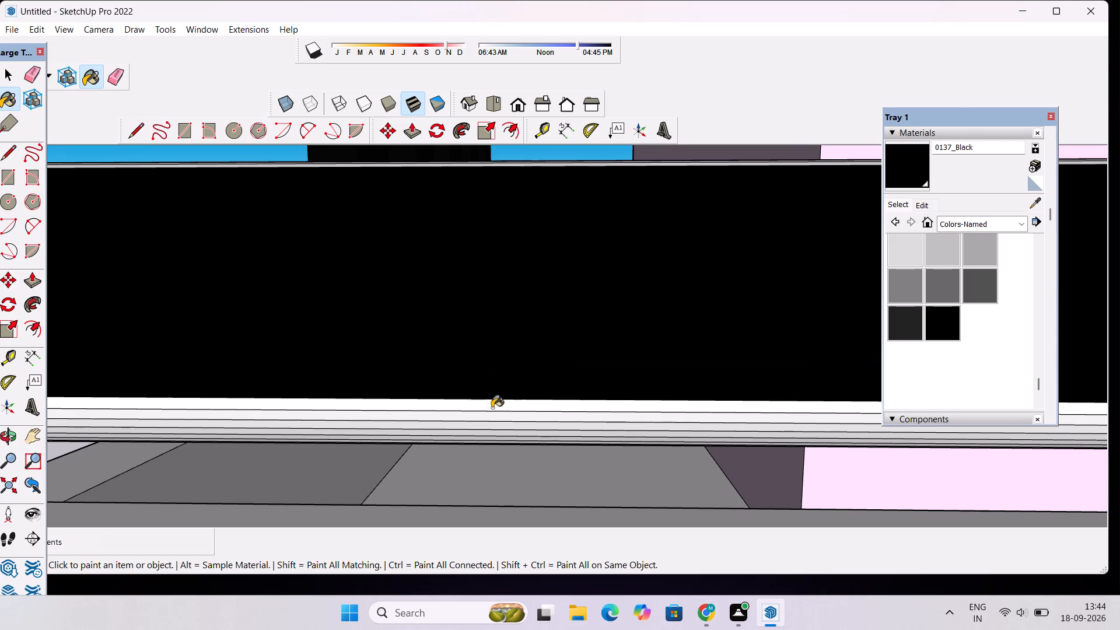
click(492, 414)
click(492, 423)
click(495, 434)
click(501, 443)
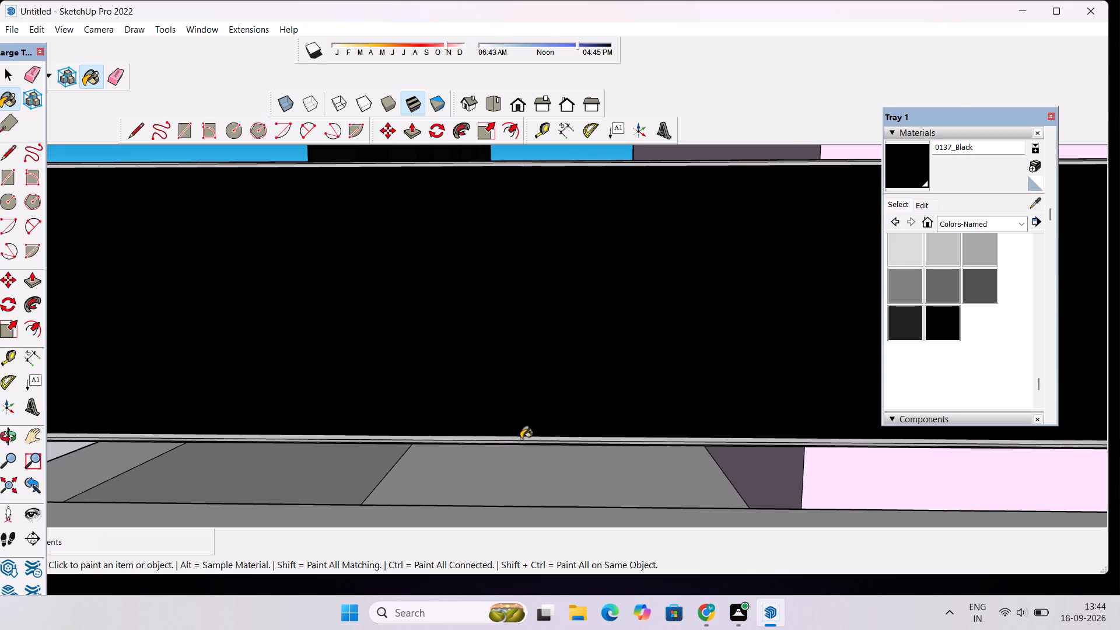
Paint the thin unpainted facets on the underside of the front handrail with 0137_Black.
scroll(526, 435, up, 1)
scroll(524, 367, down, 5)
scroll(527, 423, up, 5)
scroll(529, 407, down, 3)
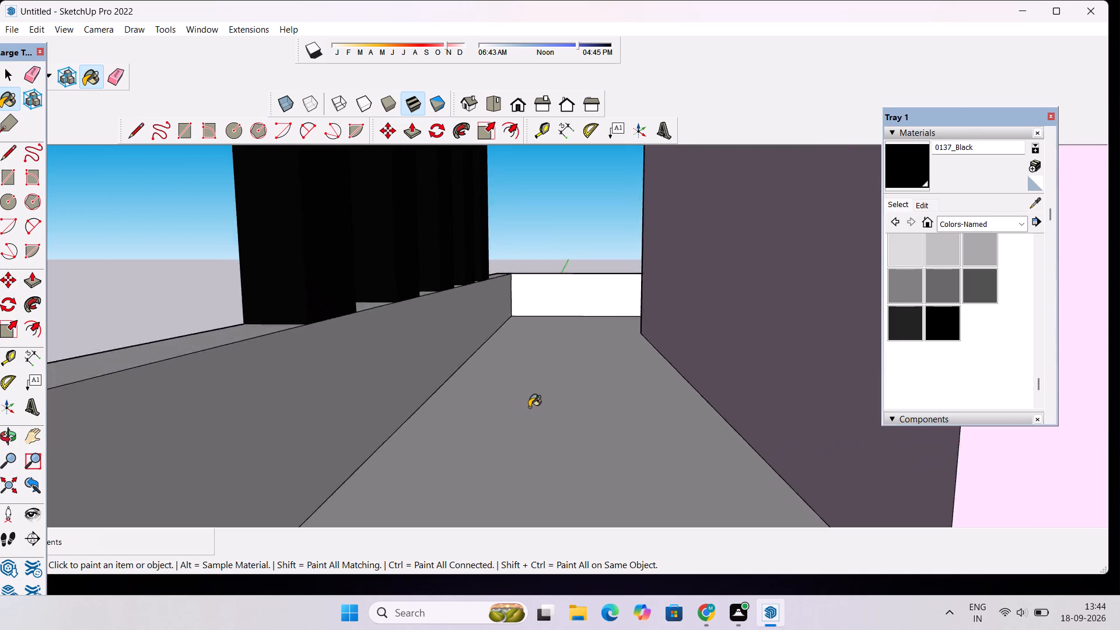
scroll(529, 407, down, 2)
click(551, 191)
click(554, 204)
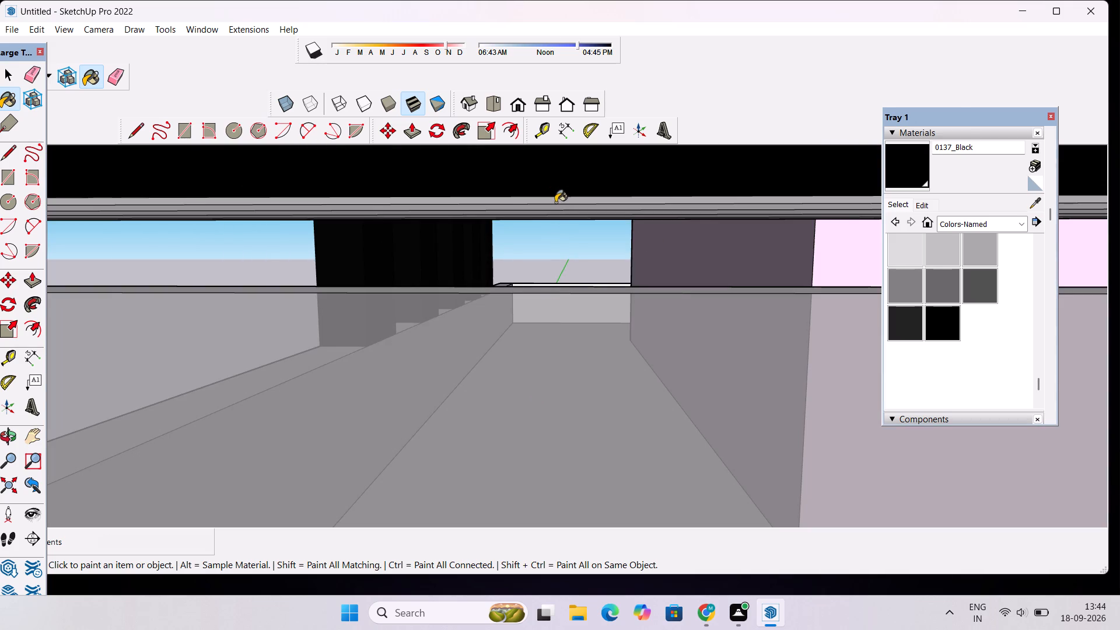
click(558, 198)
click(558, 206)
double_click(561, 216)
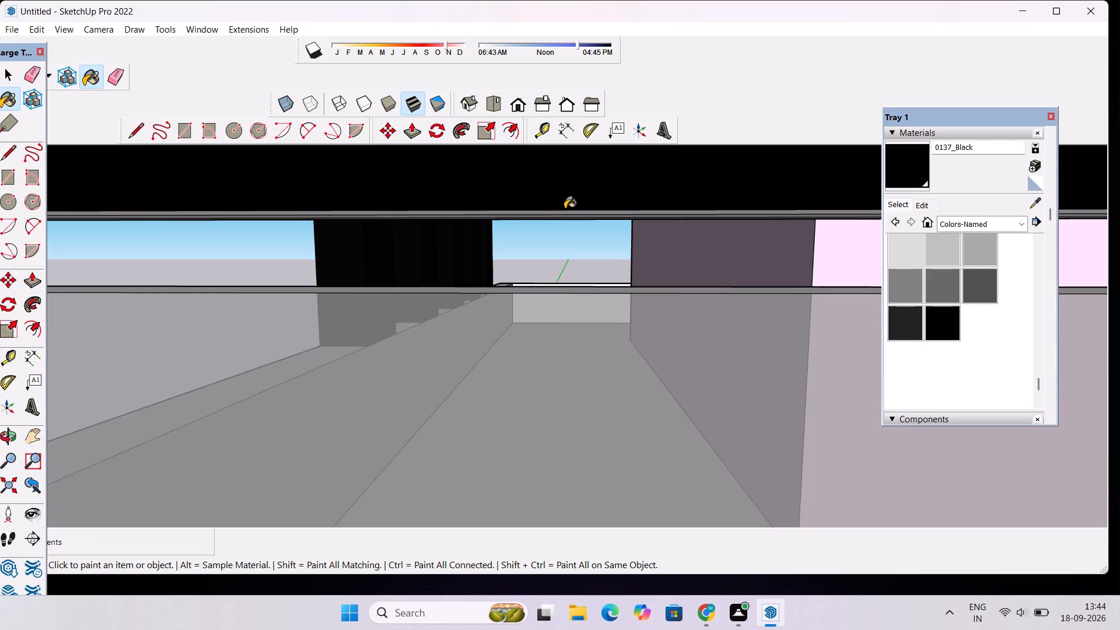
click(565, 209)
scroll(566, 236, down, 14)
scroll(584, 232, up, 5)
scroll(436, 247, down, 4)
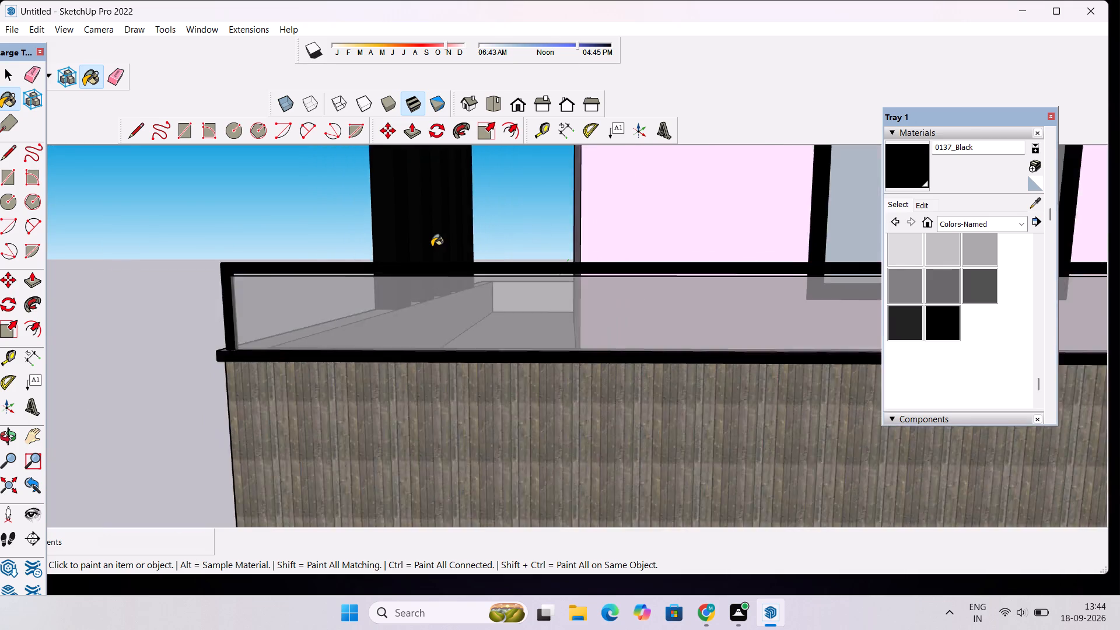
scroll(432, 247, down, 5)
Paint the white handrail and far corner post of the terrace's right side railing with 0137_Black.
key(o)
drag(527, 289, 305, 271)
scroll(294, 260, down, 6)
scroll(294, 260, up, 1)
scroll(294, 257, down, 5)
drag(487, 253, 361, 337)
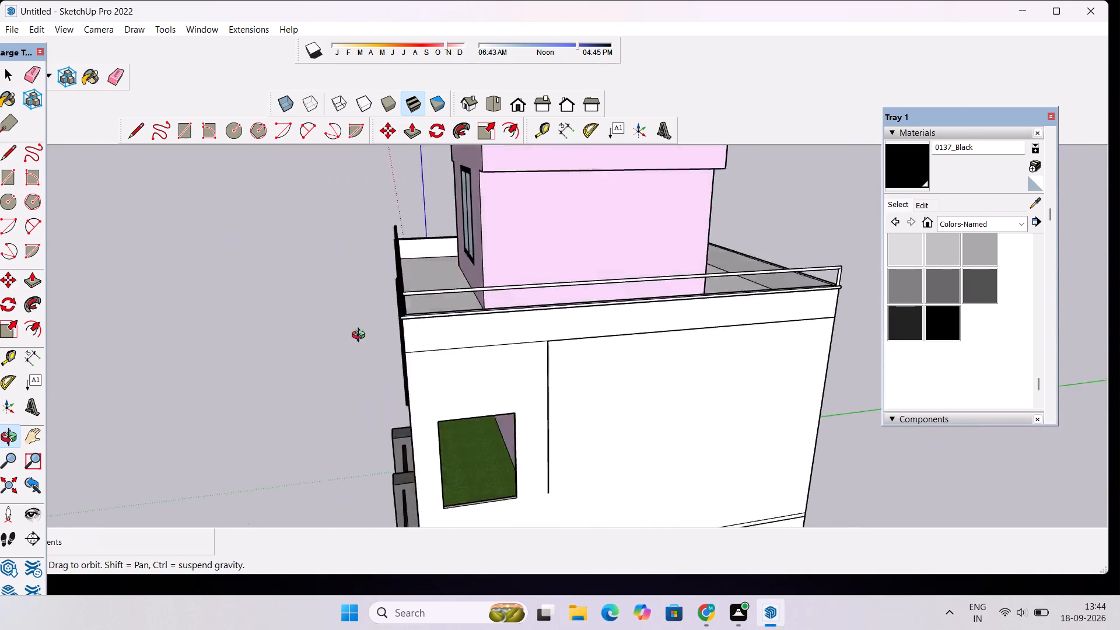
drag(361, 337, 484, 401)
click(911, 166)
scroll(803, 284, up, 5)
click(779, 250)
scroll(787, 251, down, 5)
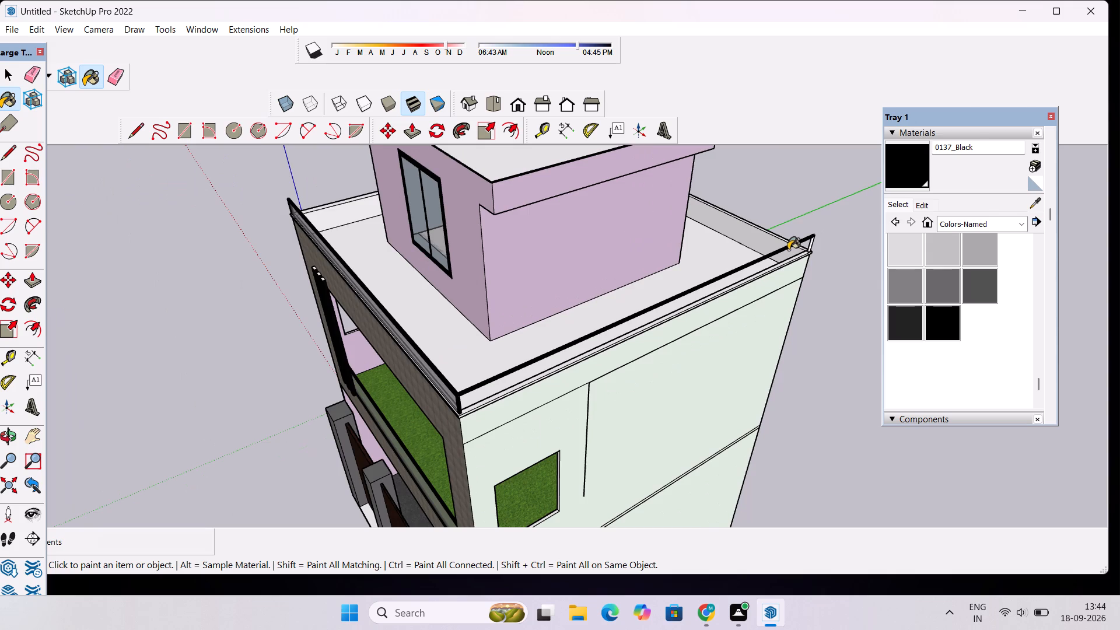
scroll(795, 244, up, 13)
click(809, 225)
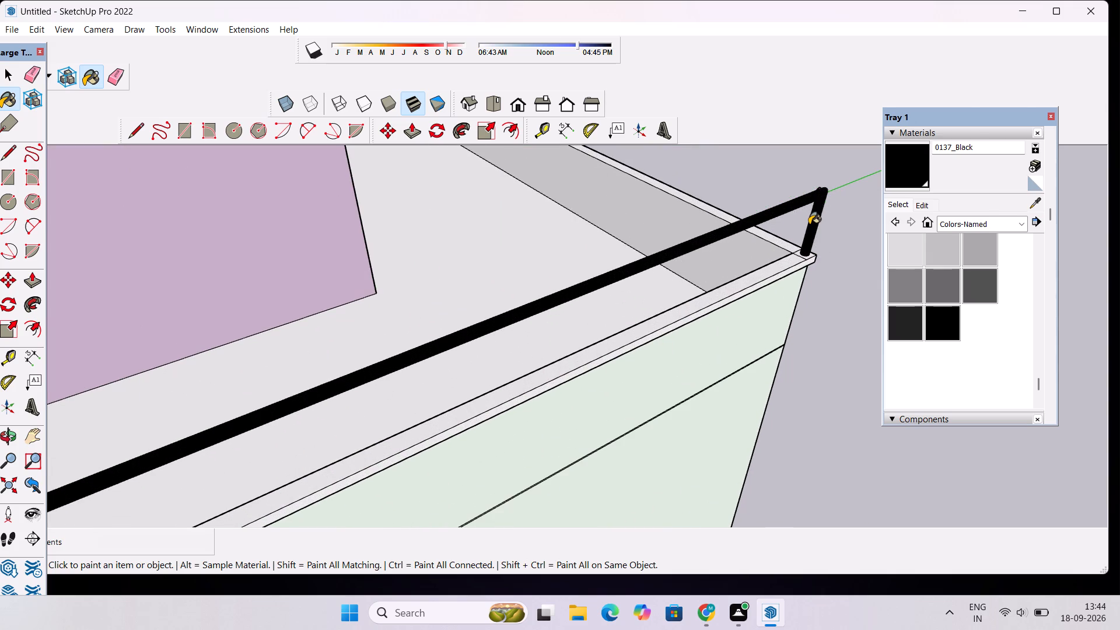
scroll(809, 225, down, 8)
scroll(809, 225, up, 1)
scroll(809, 225, down, 3)
Erase the vertical edge beside the upper window on the house's right side wall.
key(o)
scroll(615, 281, down, 7)
drag(397, 323, 622, 257)
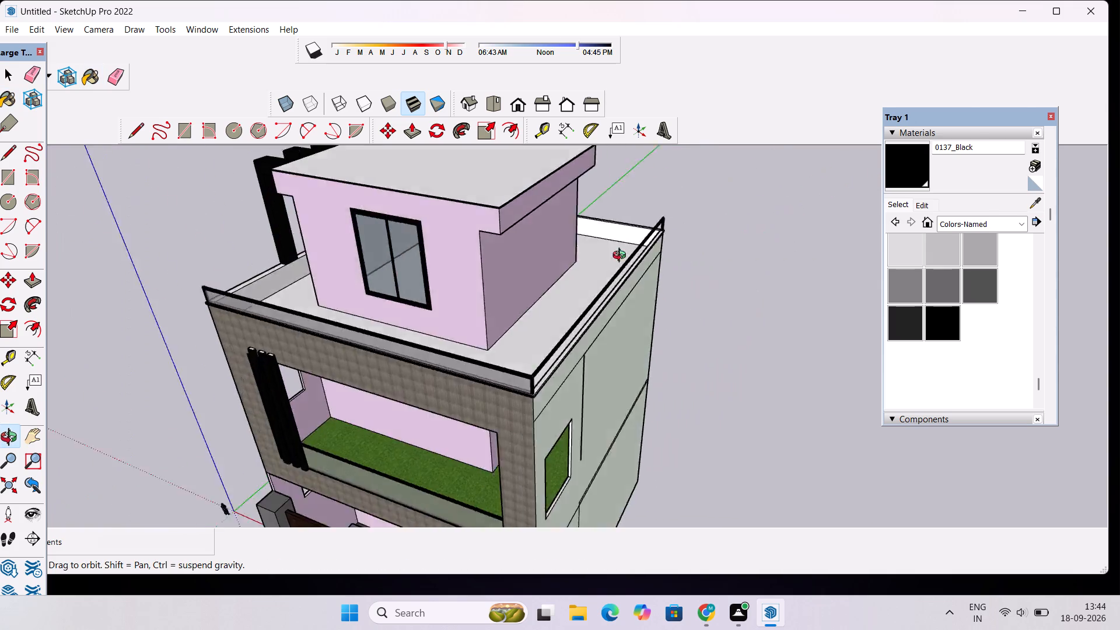
drag(622, 257, 625, 254)
scroll(626, 250, down, 6)
scroll(631, 324, up, 6)
drag(463, 362, 576, 274)
drag(666, 297, 400, 299)
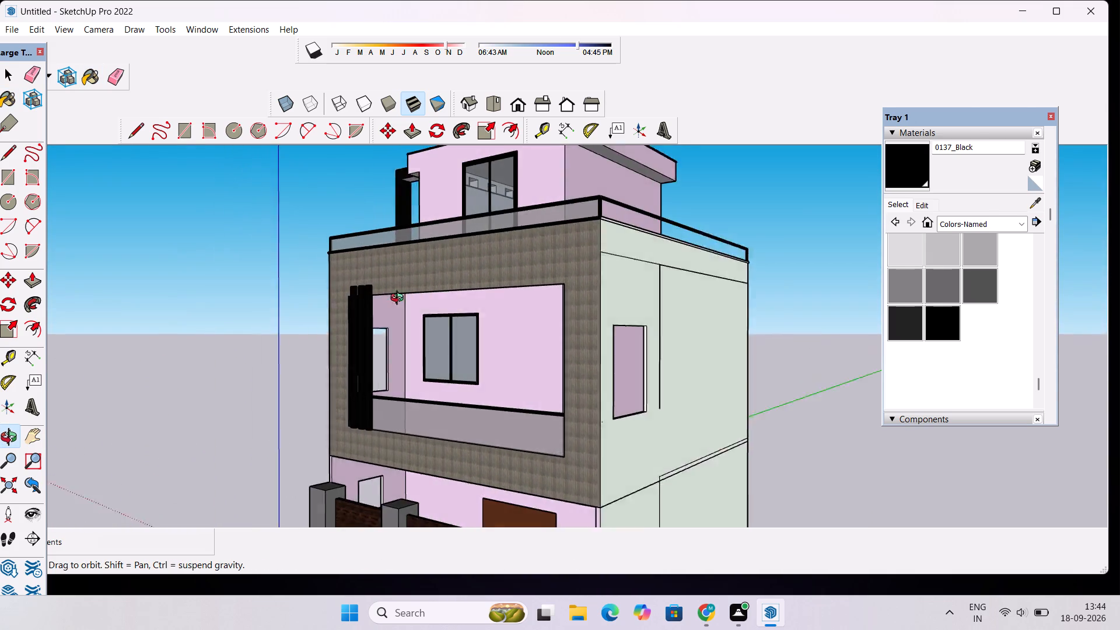
drag(400, 299, 343, 299)
key(e)
drag(682, 301, 635, 321)
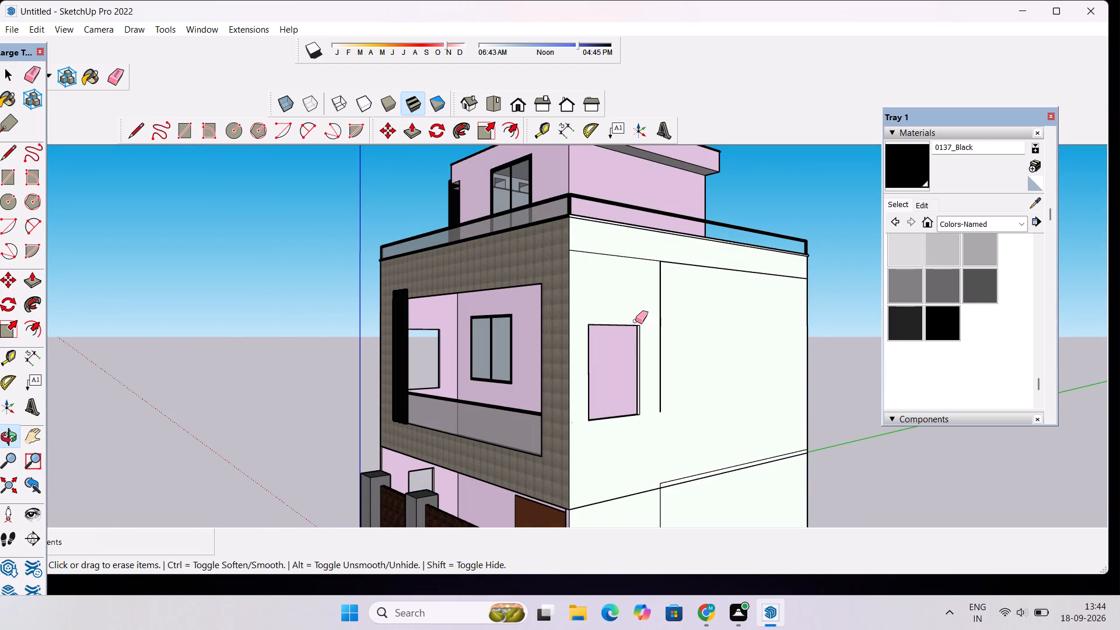
click(660, 306)
drag(662, 324, 661, 404)
Examine the house's front facade, from the roof terrace down to the gate.
key(o)
drag(410, 373, 719, 355)
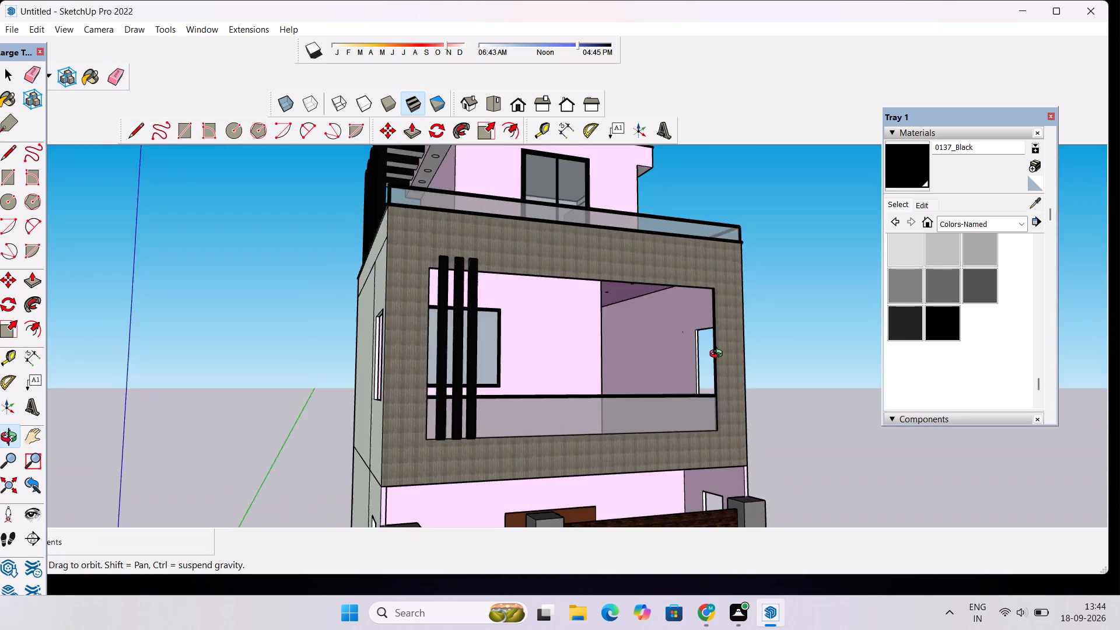
drag(719, 355, 720, 362)
scroll(715, 335, down, 6)
drag(715, 335, 625, 359)
scroll(625, 359, up, 4)
scroll(625, 359, down, 5)
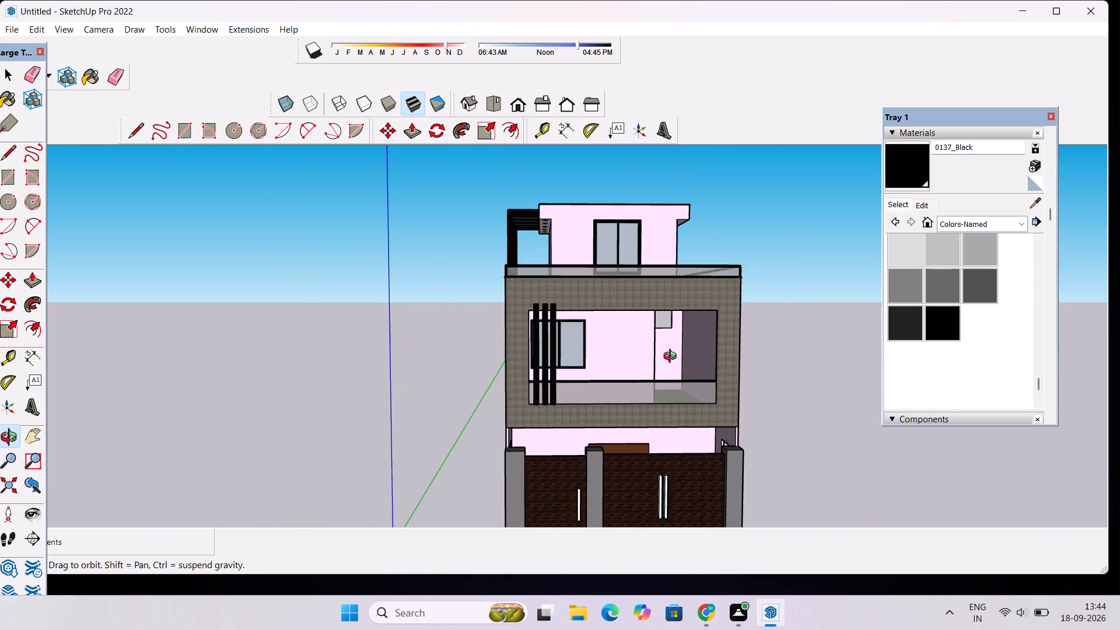
drag(673, 358, 666, 358)
scroll(666, 358, down, 1)
shift+drag(664, 358, 519, 302)
scroll(519, 302, down, 4)
scroll(464, 341, up, 5)
drag(464, 341, 474, 360)
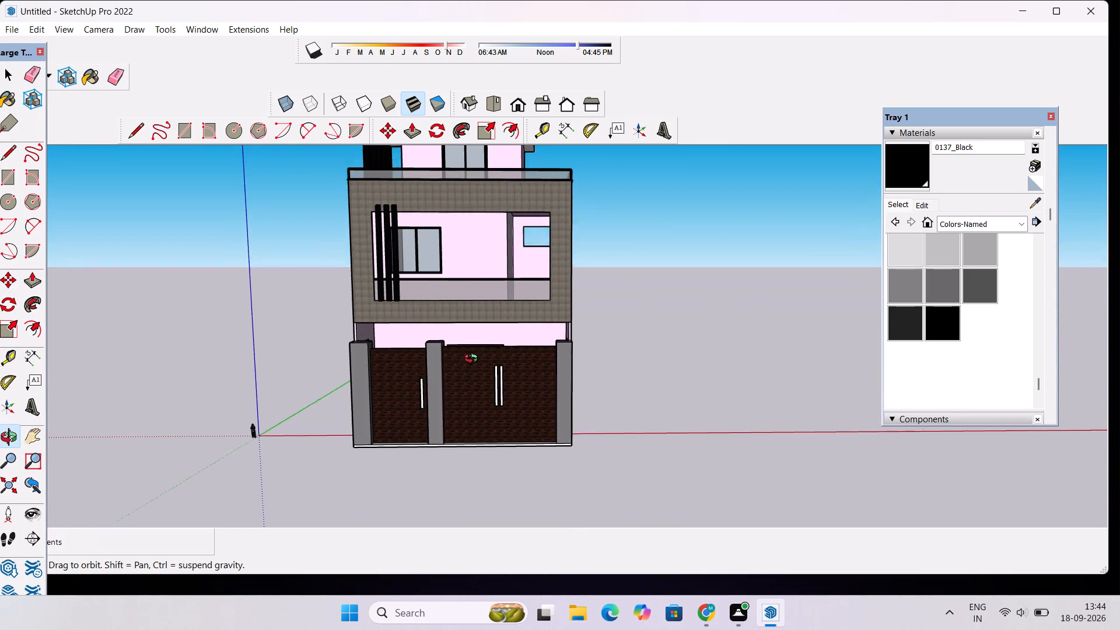
drag(474, 360, 474, 360)
scroll(477, 316, up, 3)
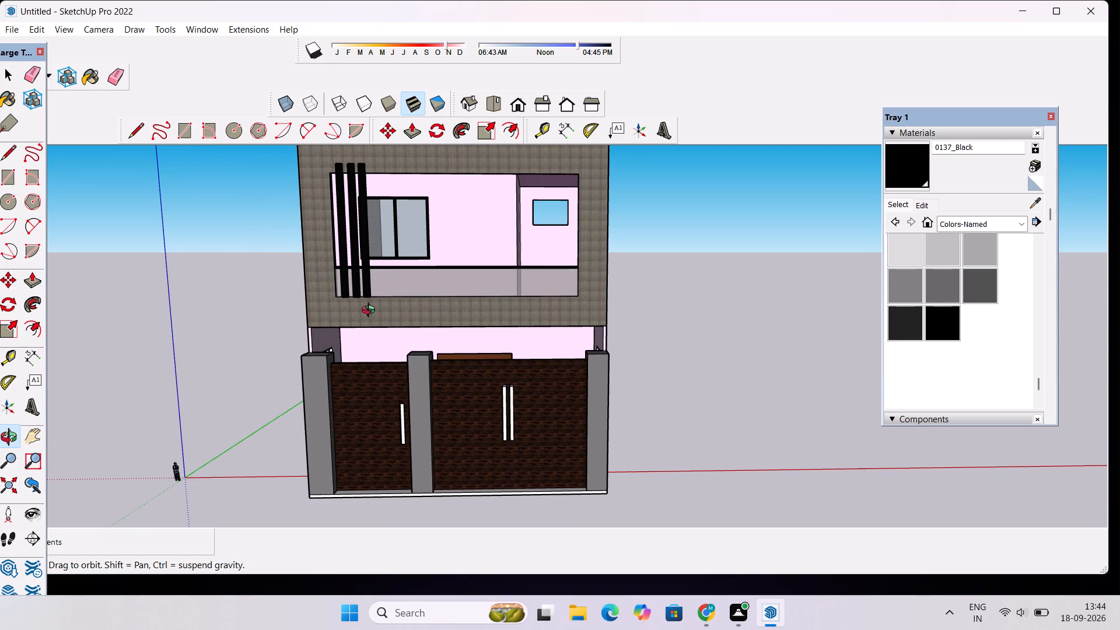
scroll(385, 291, down, 6)
scroll(372, 330, up, 3)
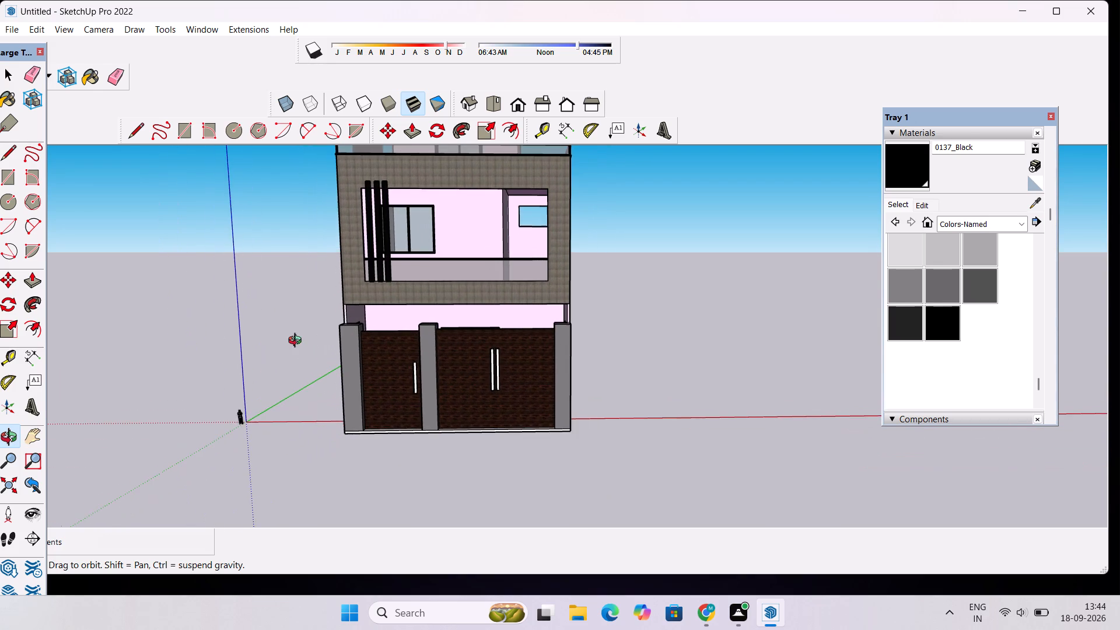
Erase the vertical and floor-level dividing edges on the house's left side wall.
drag(324, 337, 371, 353)
drag(302, 321, 436, 320)
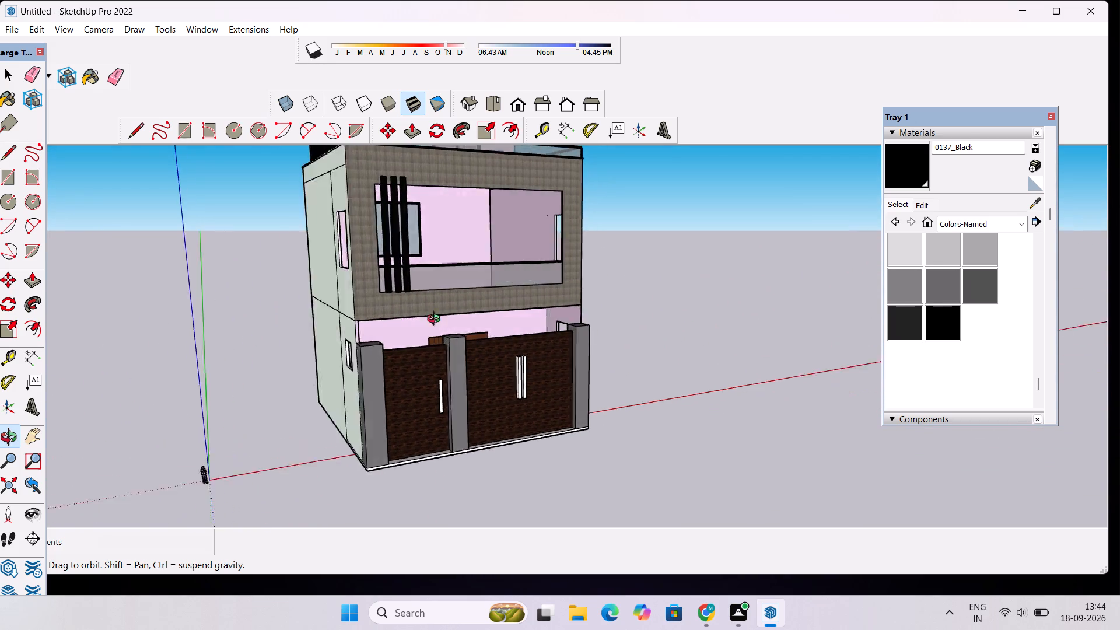
drag(436, 320, 558, 352)
key(e)
drag(406, 244, 406, 245)
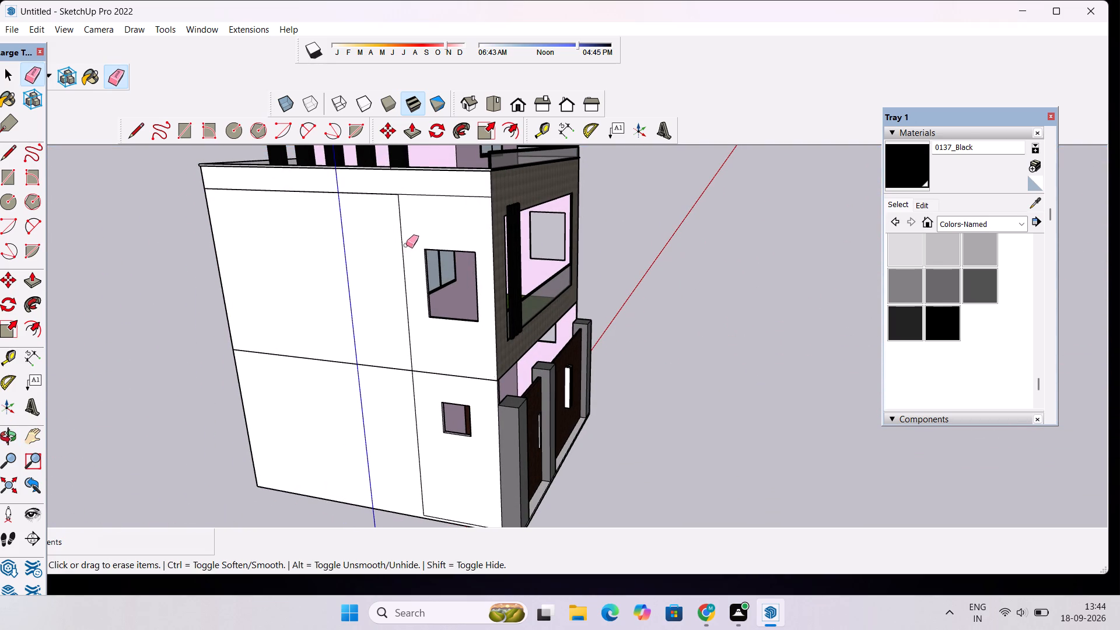
drag(406, 245, 412, 376)
drag(419, 355, 402, 294)
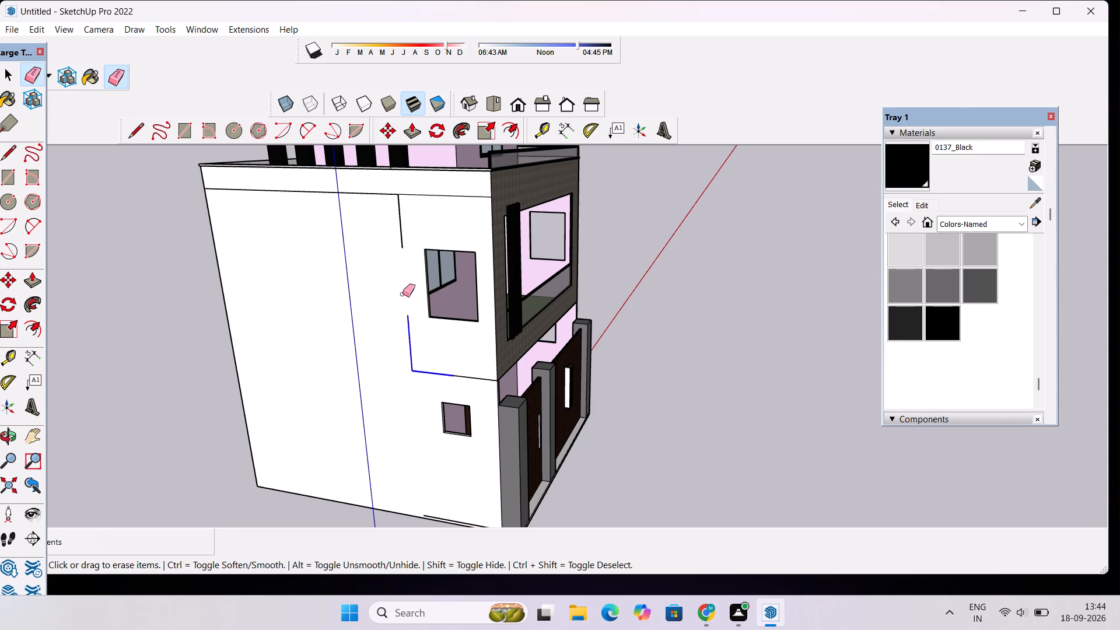
drag(402, 294, 389, 257)
drag(405, 325, 440, 364)
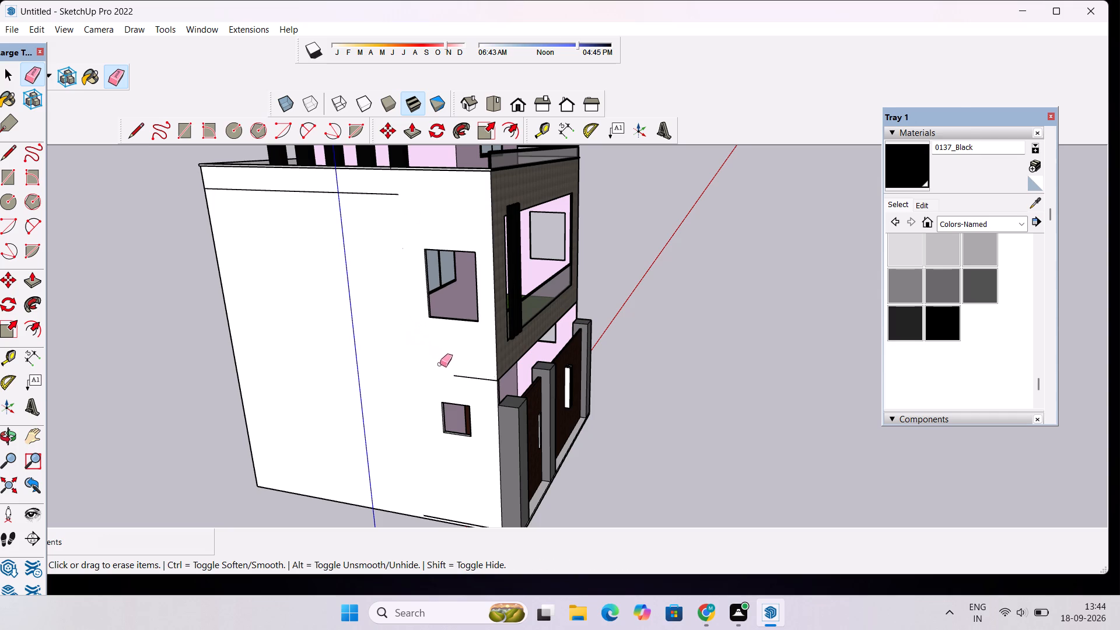
drag(440, 364, 474, 363)
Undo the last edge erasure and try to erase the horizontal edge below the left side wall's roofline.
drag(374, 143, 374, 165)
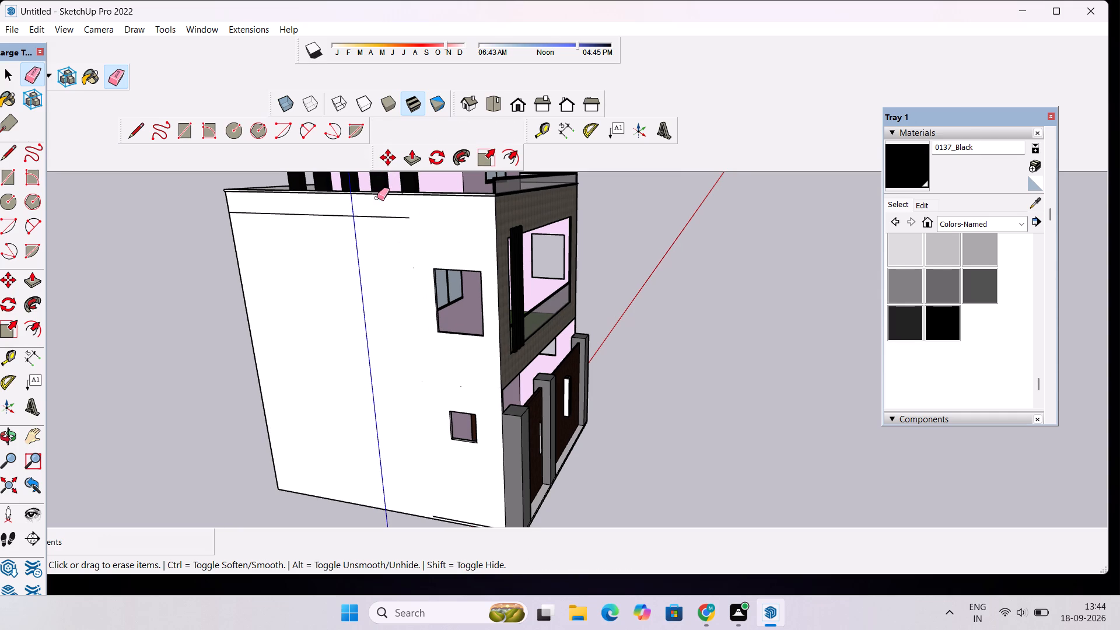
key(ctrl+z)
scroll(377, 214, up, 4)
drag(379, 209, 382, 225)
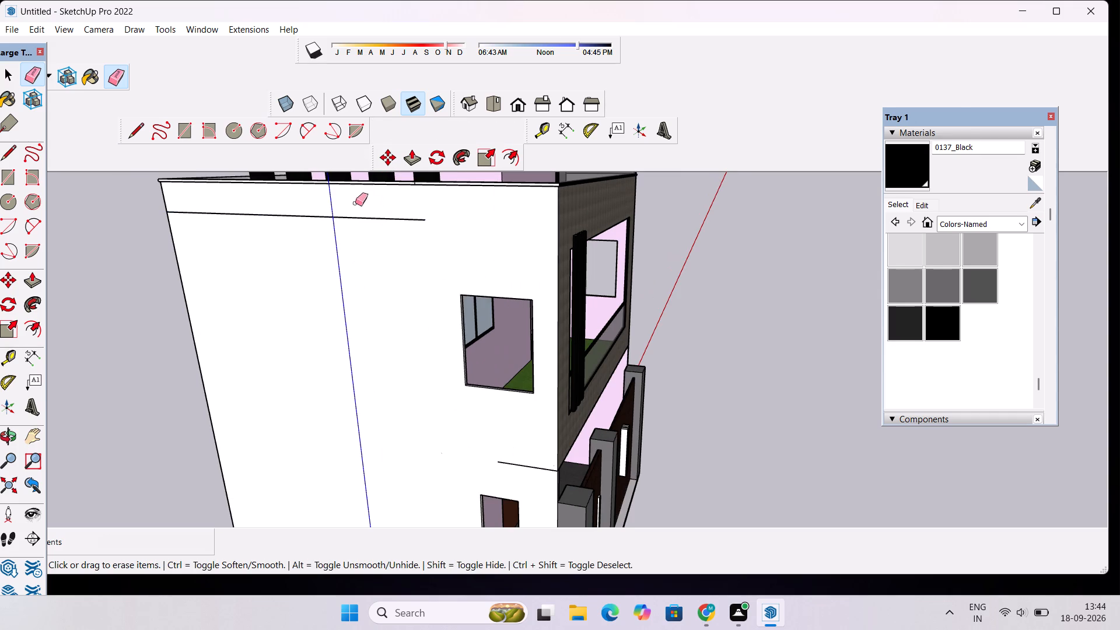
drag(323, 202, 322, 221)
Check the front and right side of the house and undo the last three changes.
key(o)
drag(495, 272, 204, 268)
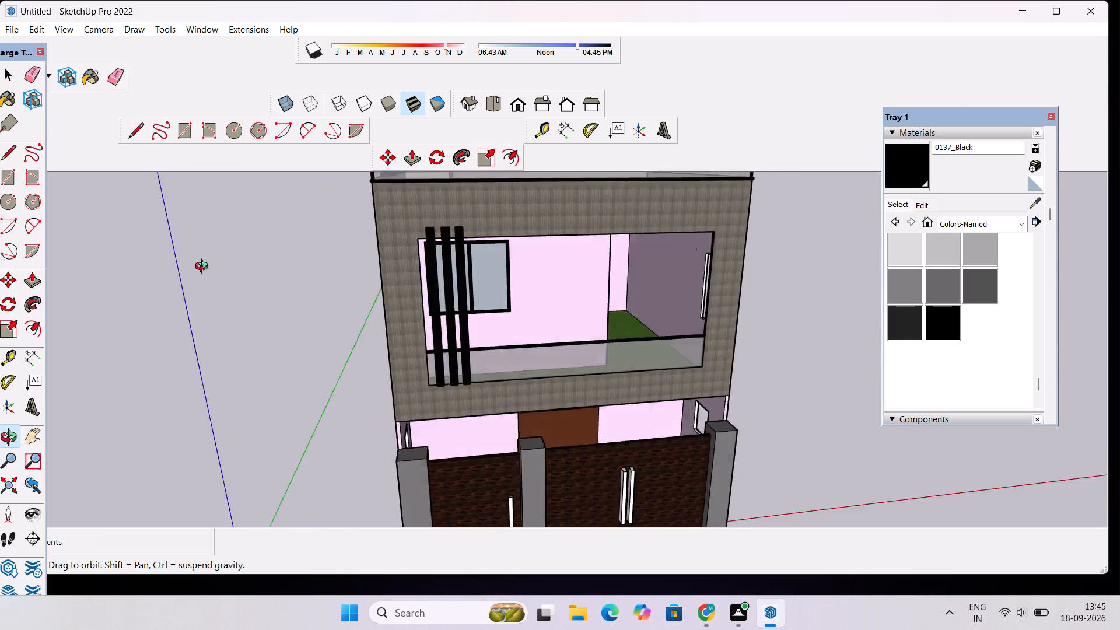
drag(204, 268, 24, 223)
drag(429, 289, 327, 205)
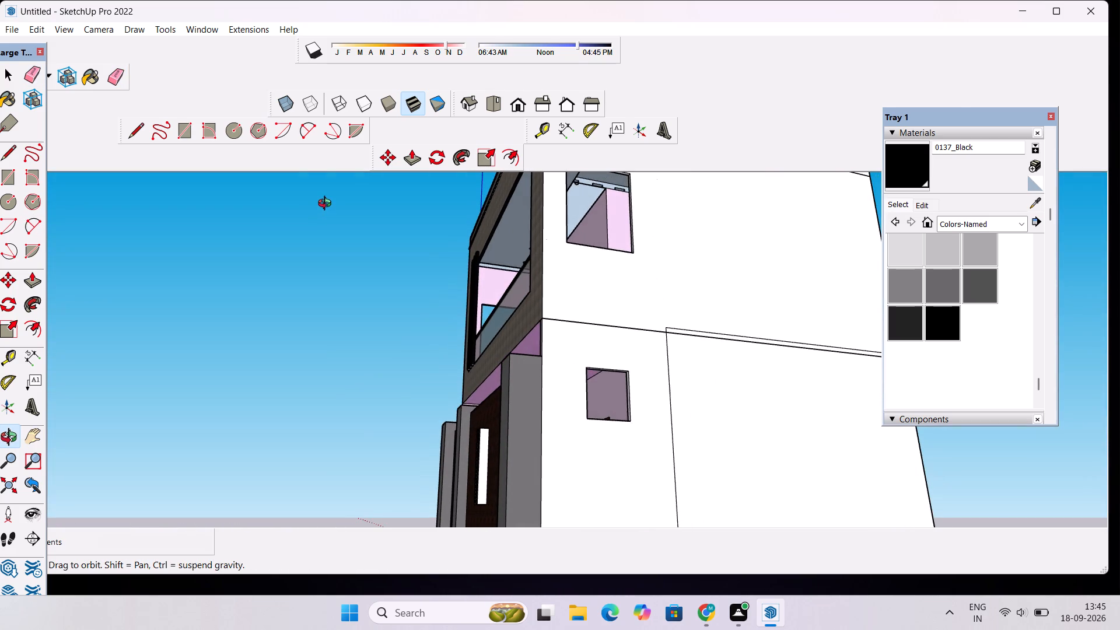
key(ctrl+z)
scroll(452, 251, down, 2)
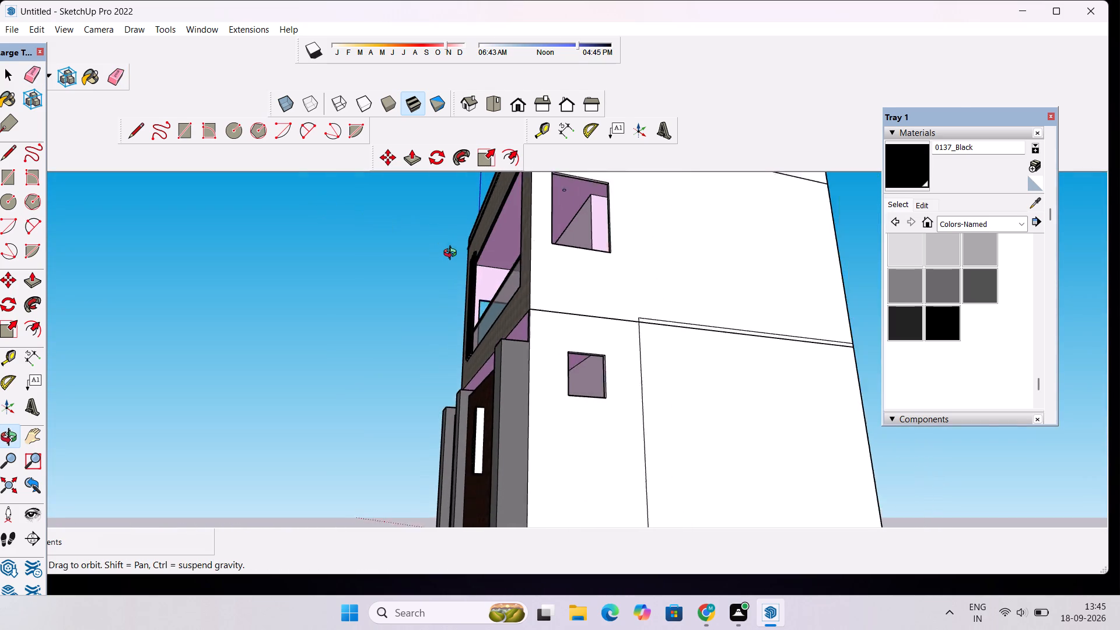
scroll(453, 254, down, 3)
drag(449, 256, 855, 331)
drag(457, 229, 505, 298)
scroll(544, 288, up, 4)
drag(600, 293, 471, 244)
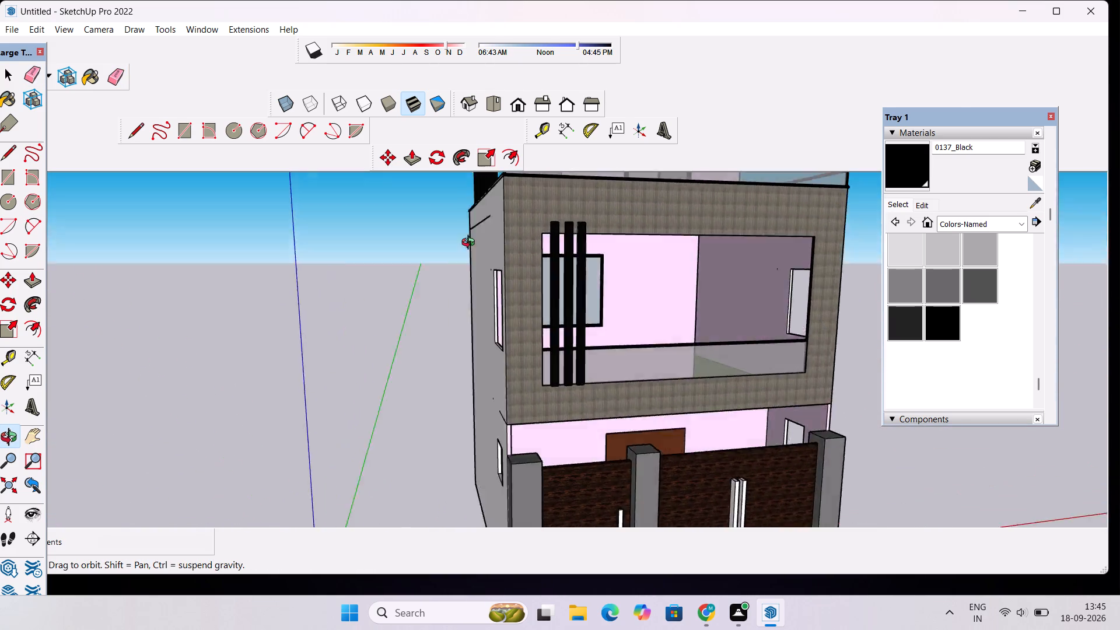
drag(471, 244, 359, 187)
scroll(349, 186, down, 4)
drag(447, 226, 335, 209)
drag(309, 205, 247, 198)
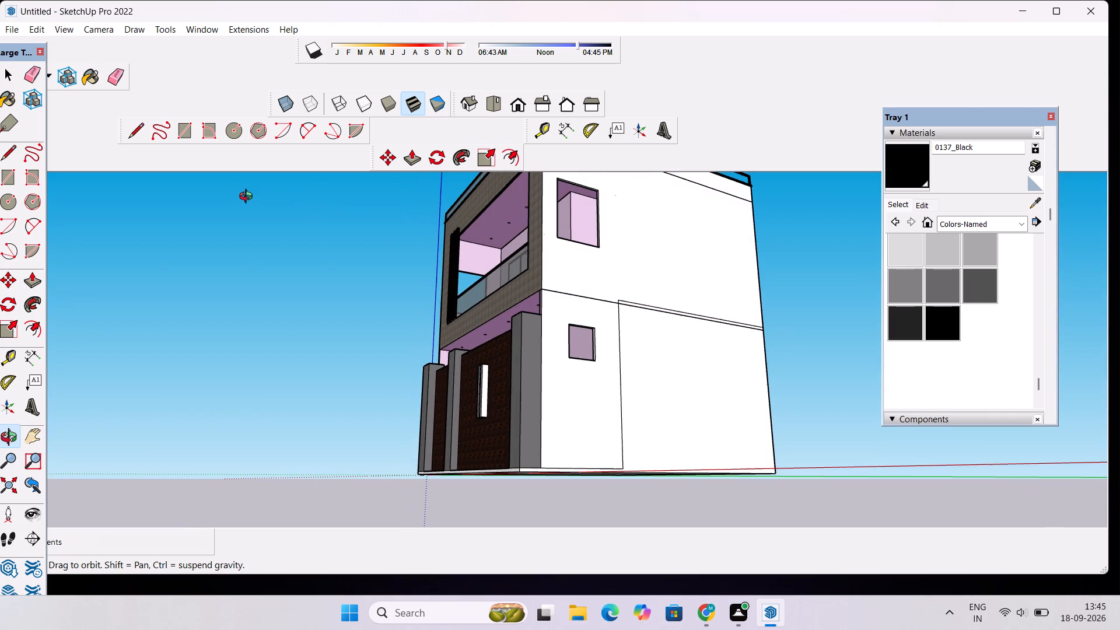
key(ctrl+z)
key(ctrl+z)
Erase the short vertical edge above and beside the upper window on the left side wall.
drag(398, 229, 769, 344)
click(607, 309)
key(e)
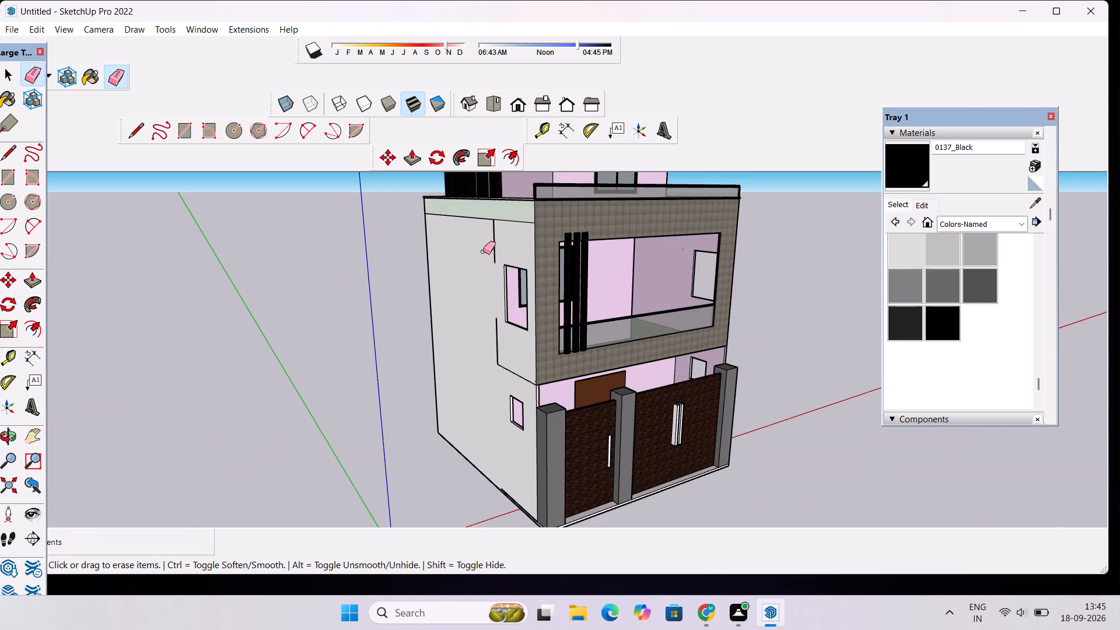
click(494, 243)
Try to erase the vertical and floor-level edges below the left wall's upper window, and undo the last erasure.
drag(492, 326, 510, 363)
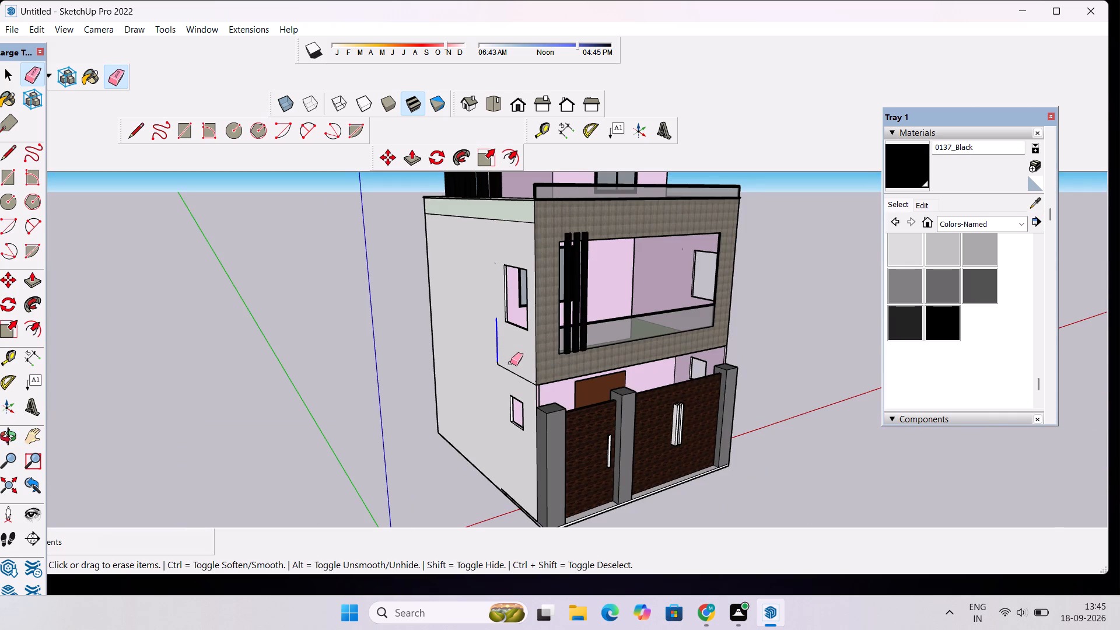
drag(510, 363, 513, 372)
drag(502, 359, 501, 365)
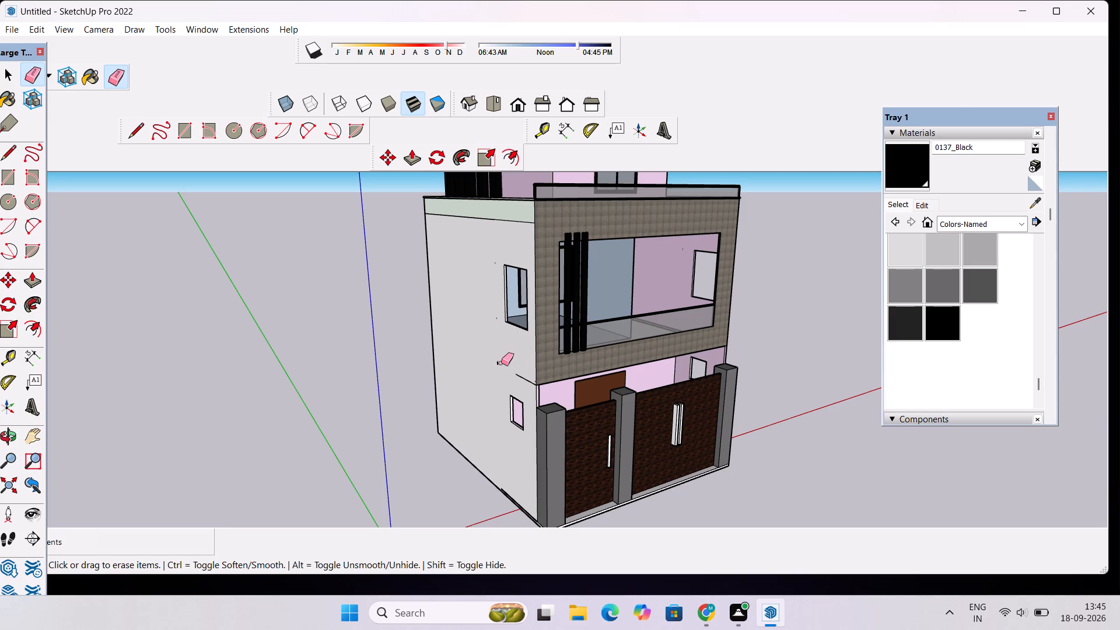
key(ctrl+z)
Try to erase the floor-level edge below the left wall's upper window, and undo the last four edge erasures.
ctrl+scroll(500, 353, up, 5)
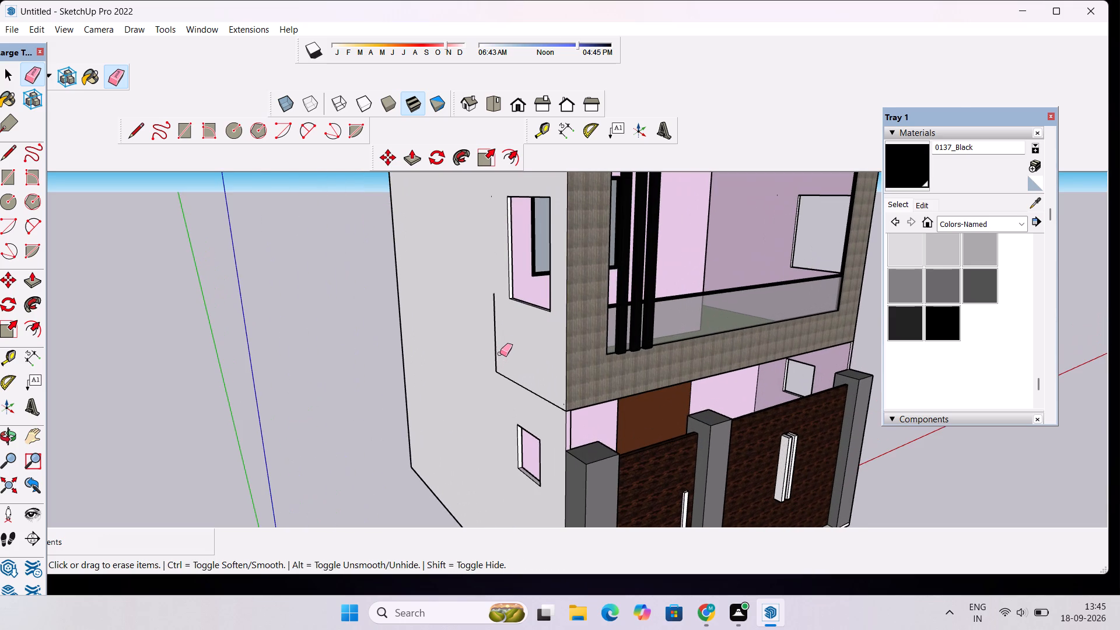
drag(513, 370, 515, 386)
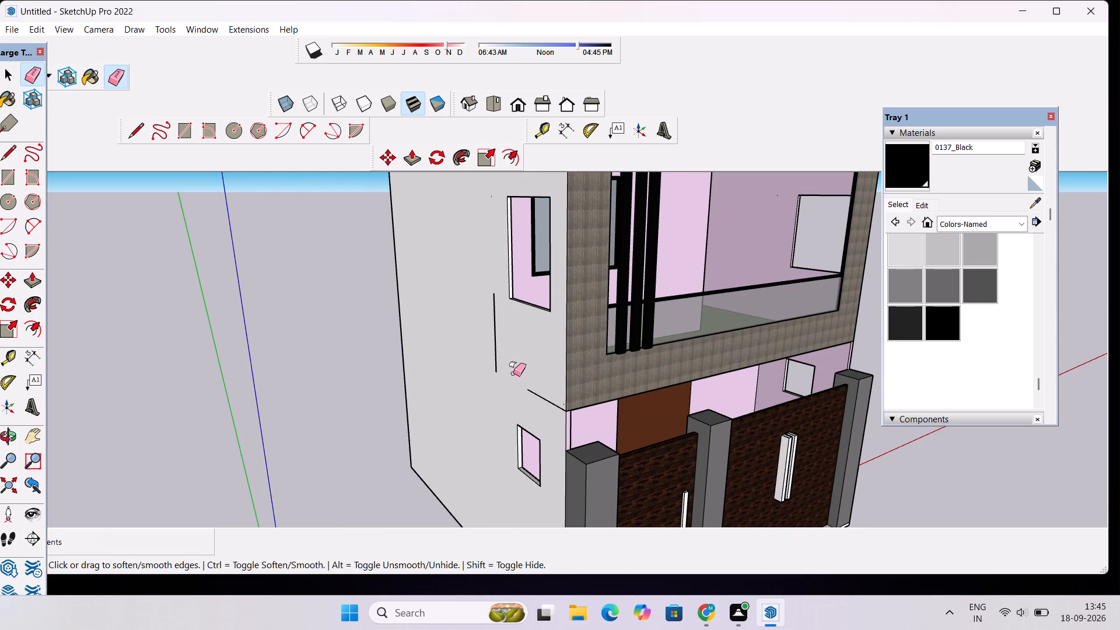
key(ctrl+z)
key(ctrl+z)
key(ctrl+z)
key(ctrl+z)
scroll(433, 355, down, 6)
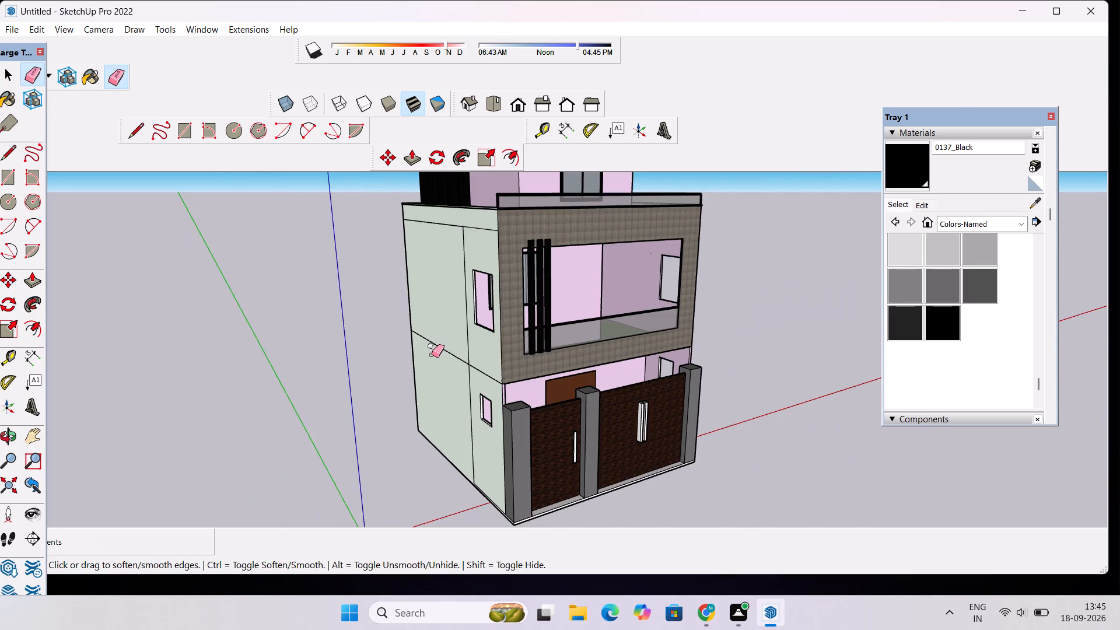
Examine the house's front facade, gates, right side wall and terrace from several angles and distances.
key(o)
drag(538, 345, 286, 260)
scroll(286, 260, down, 7)
drag(455, 298, 433, 363)
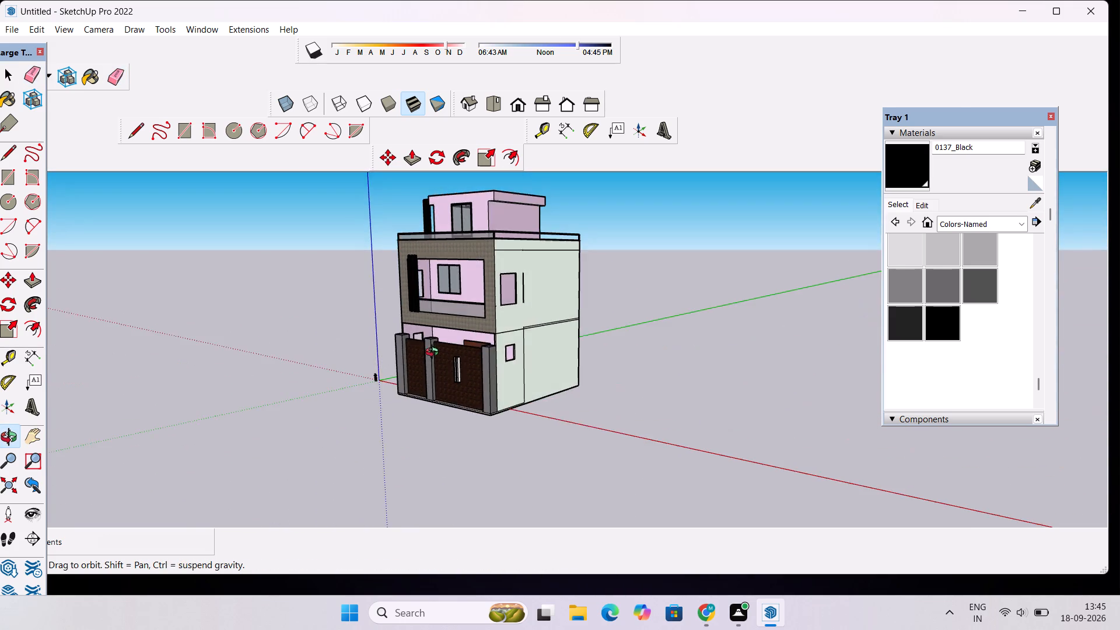
scroll(453, 278, up, 9)
scroll(447, 346, up, 5)
drag(429, 383, 628, 388)
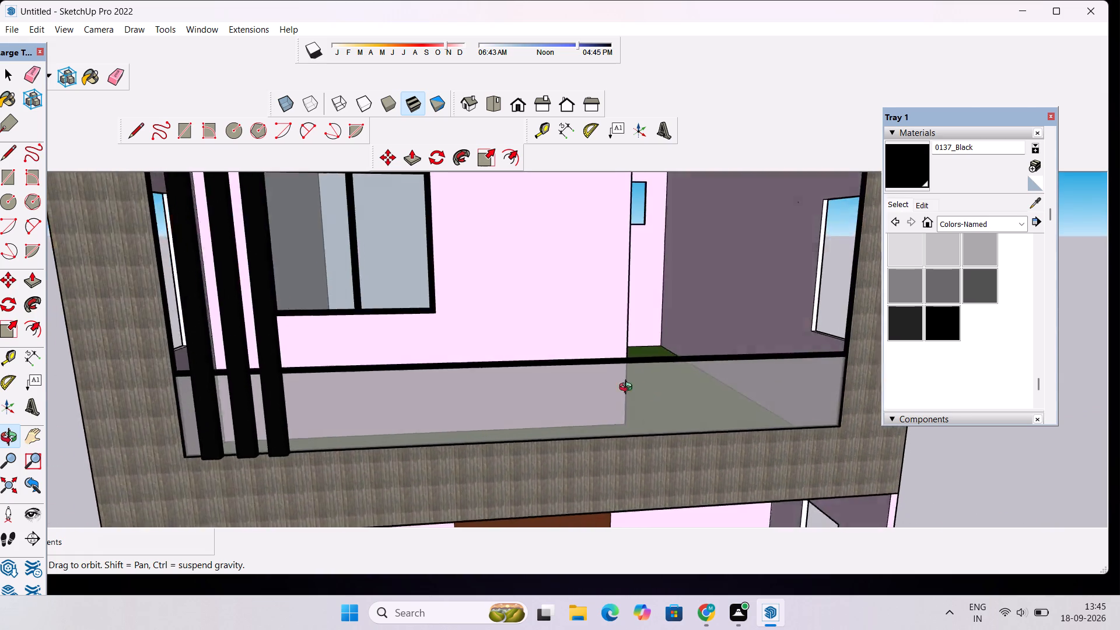
drag(628, 388, 315, 183)
scroll(315, 183, down, 20)
drag(316, 181, 330, 229)
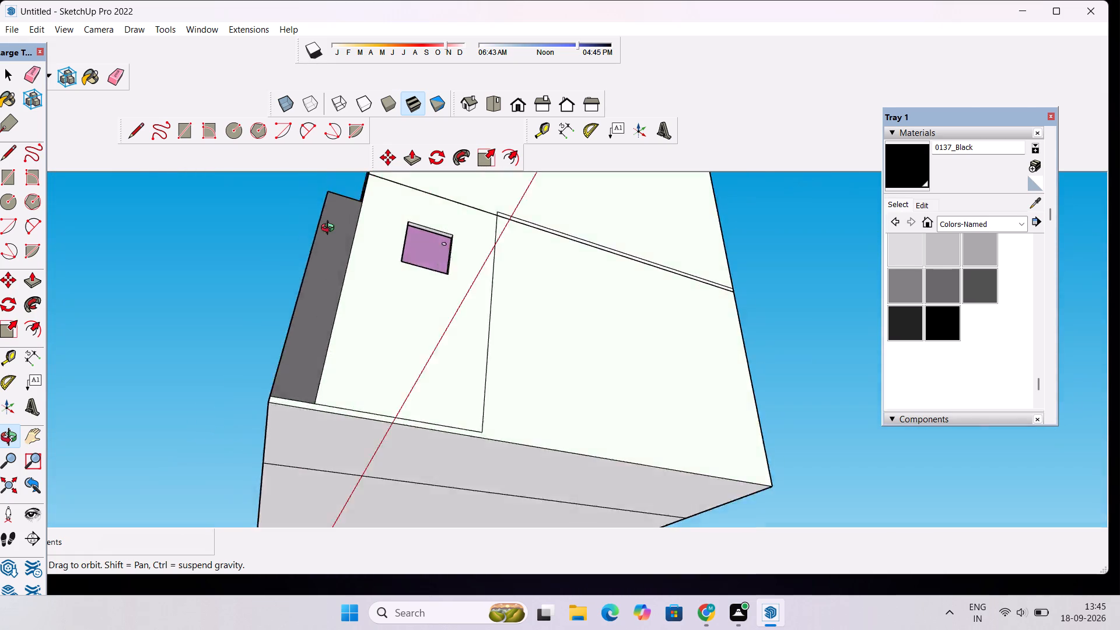
drag(330, 229, 377, 308)
scroll(393, 293, down, 7)
drag(372, 330, 515, 429)
scroll(449, 329, down, 6)
drag(417, 372, 489, 444)
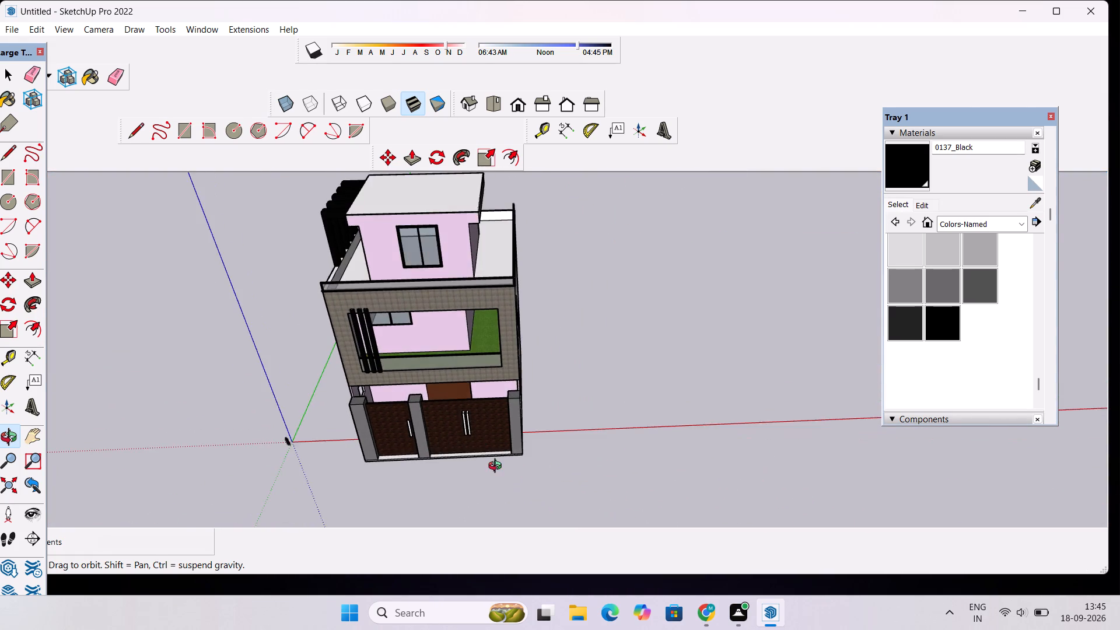
scroll(498, 467, up, 9)
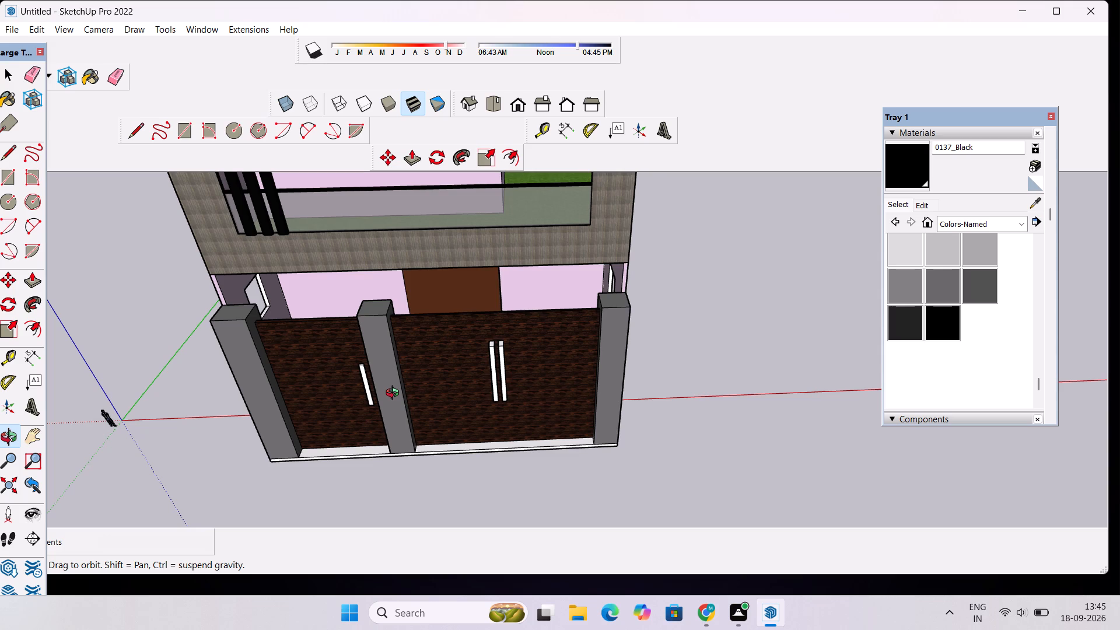
scroll(395, 394, down, 7)
scroll(395, 394, up, 2)
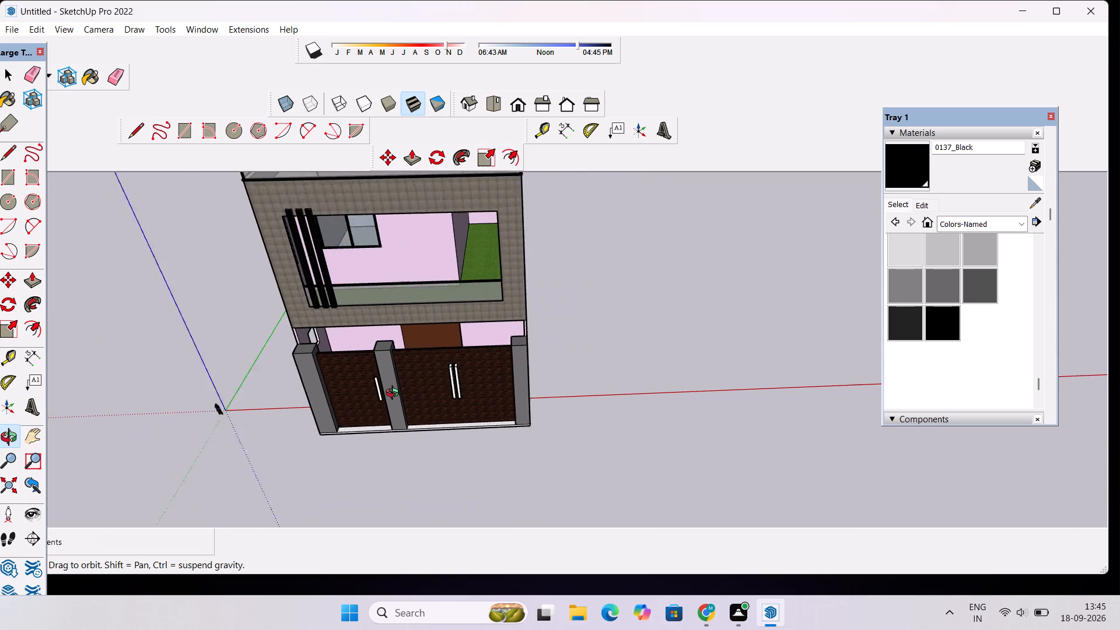
scroll(395, 394, up, 1)
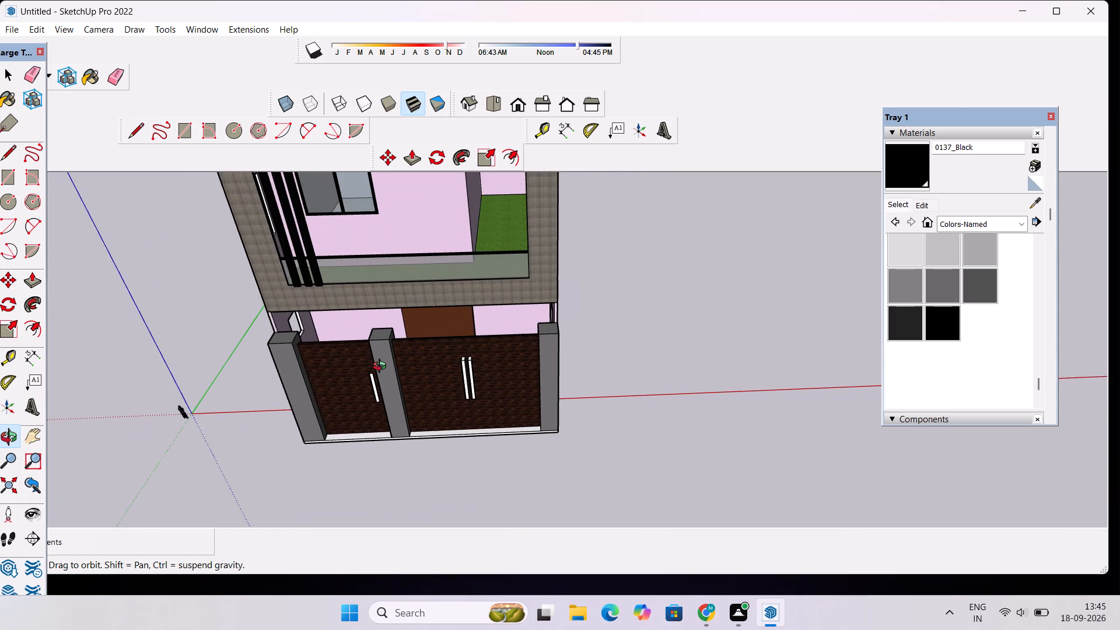
scroll(382, 367, down, 4)
drag(382, 408, 369, 290)
scroll(369, 290, down, 6)
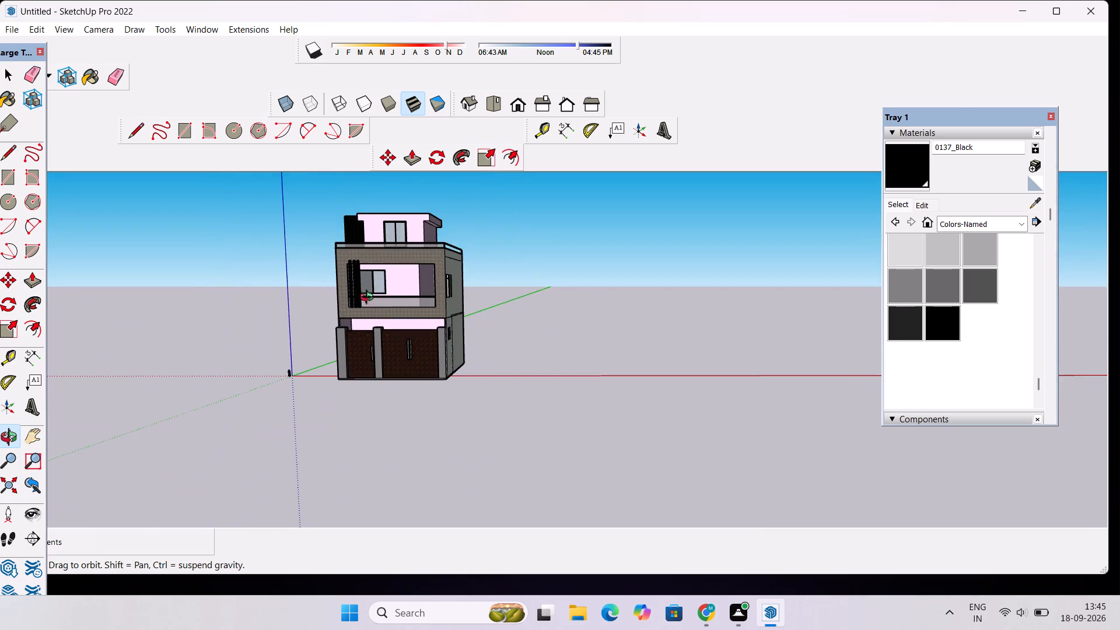
drag(367, 345, 384, 368)
scroll(389, 352, up, 2)
scroll(398, 336, down, 9)
scroll(491, 316, up, 3)
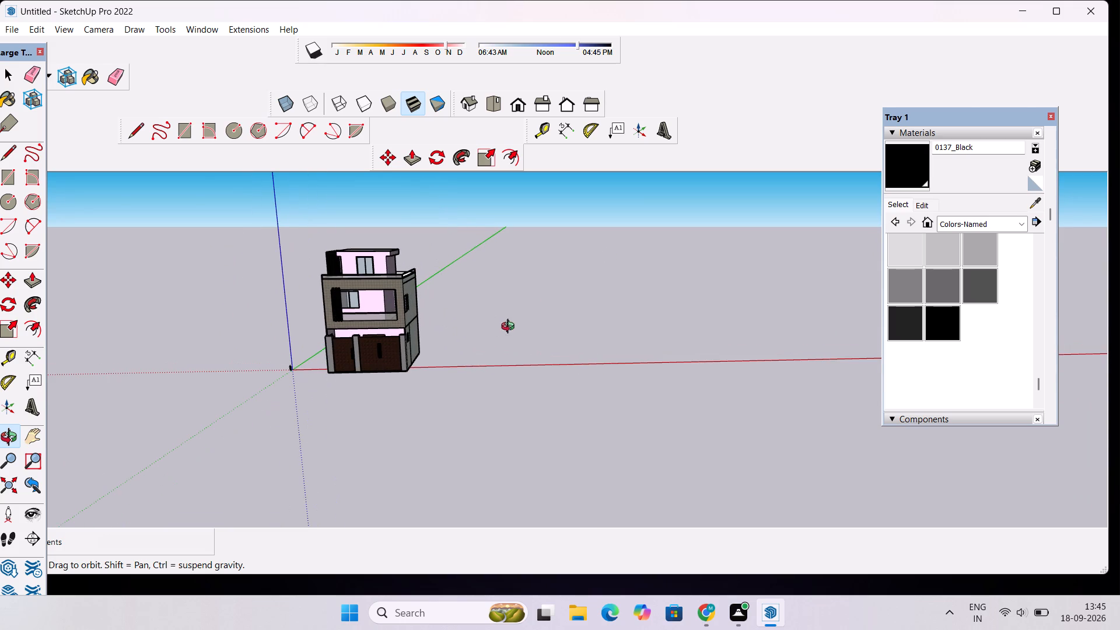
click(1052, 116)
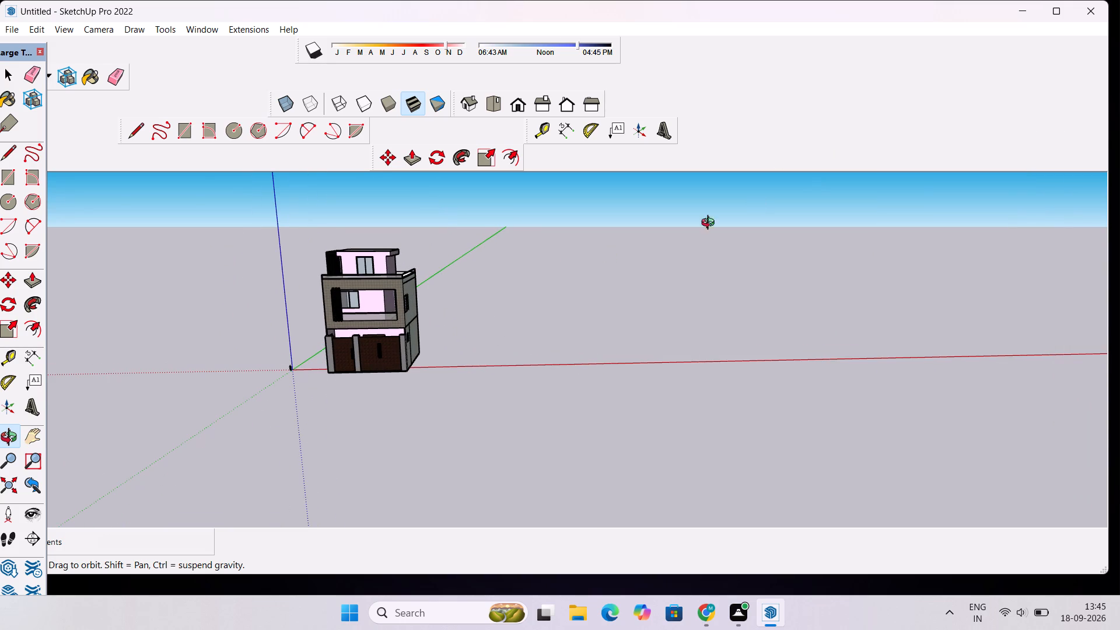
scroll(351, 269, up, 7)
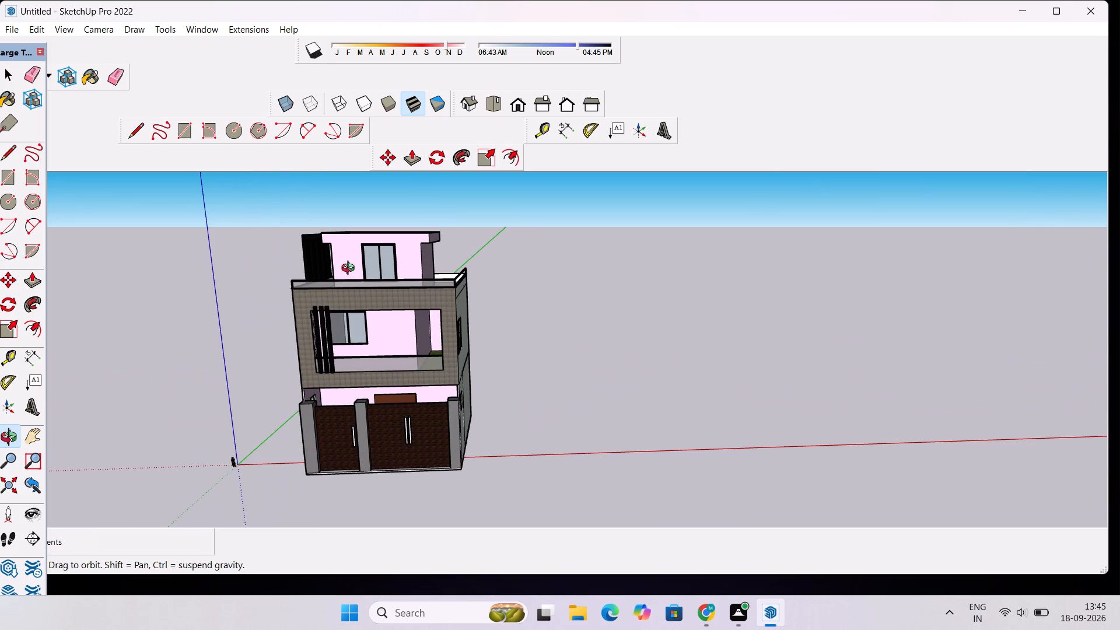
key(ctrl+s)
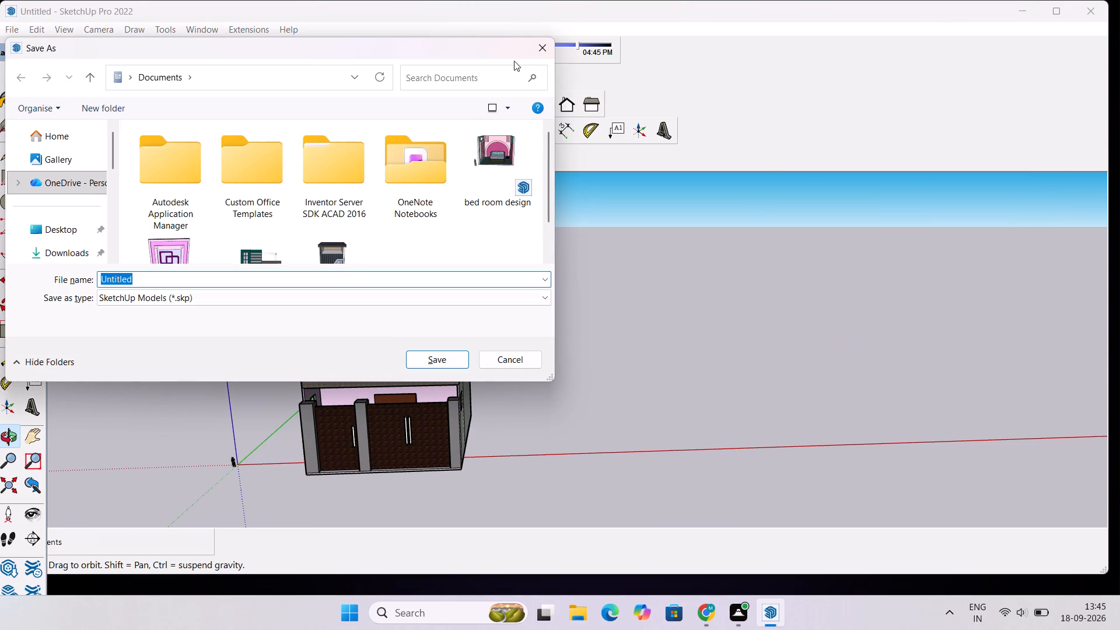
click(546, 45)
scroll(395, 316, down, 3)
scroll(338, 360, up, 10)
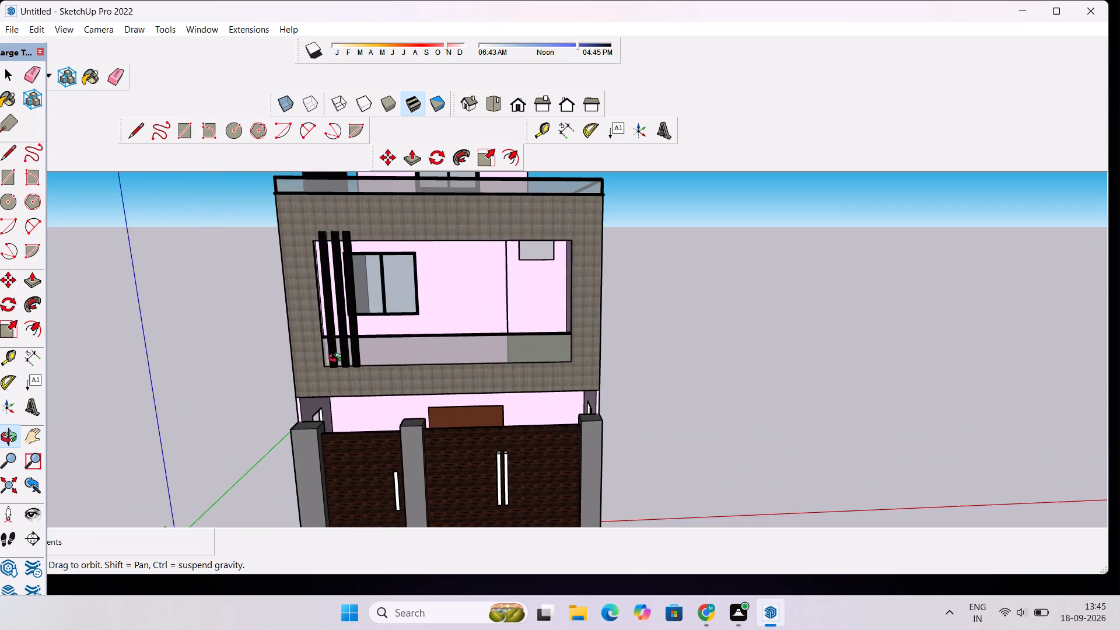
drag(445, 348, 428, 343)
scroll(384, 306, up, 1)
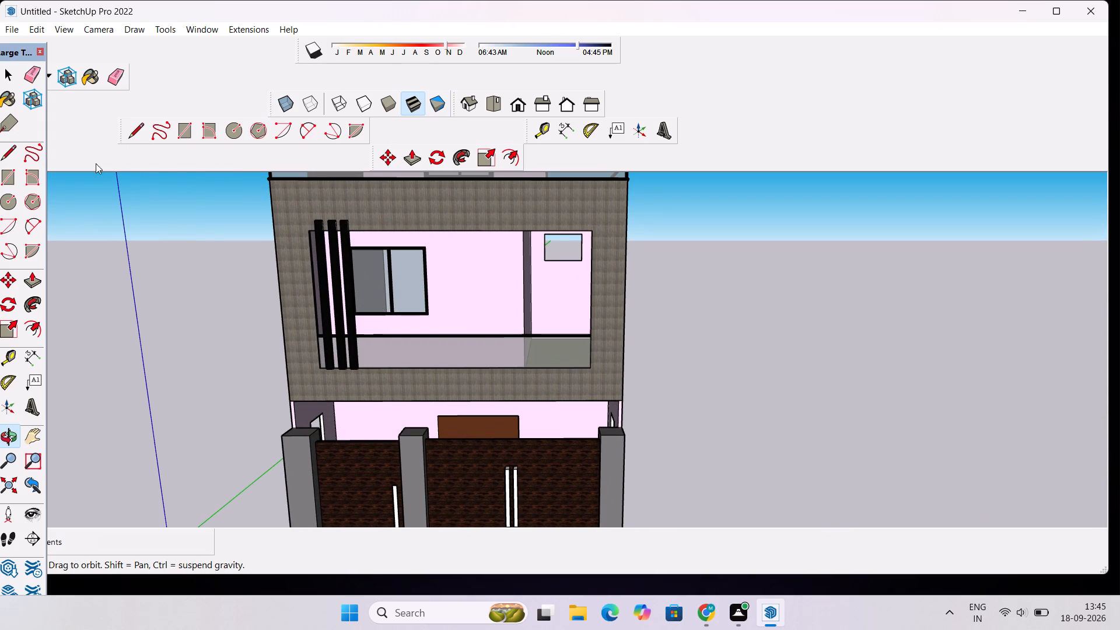
Paint the first-floor front facade frame with Cladding Siding White from the Brick, Cladding and Siding materials.
click(208, 31)
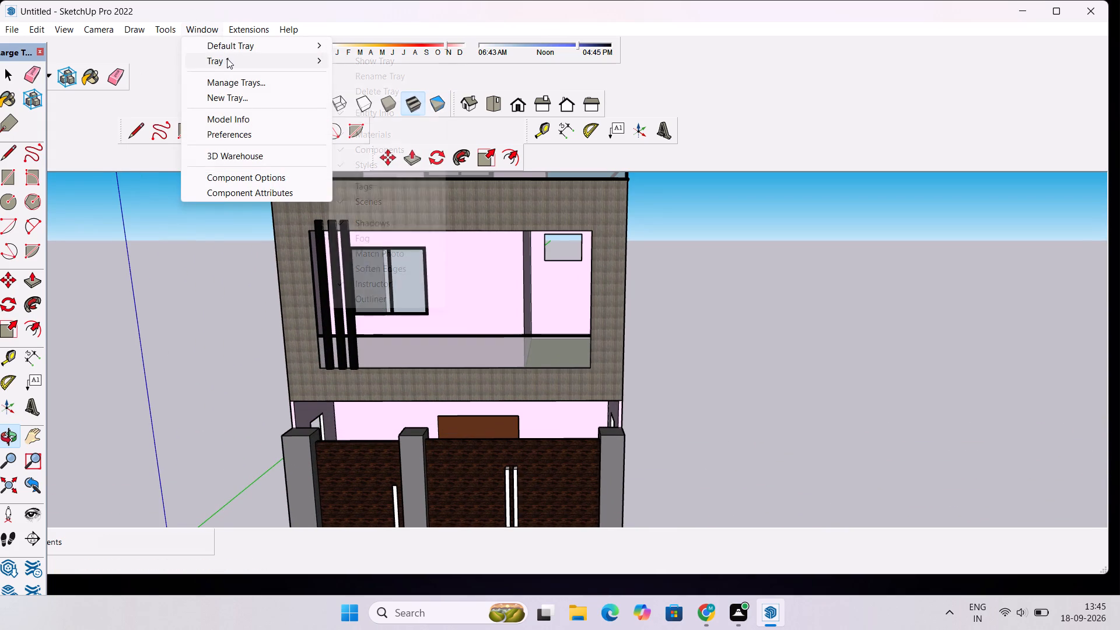
click(227, 58)
click(352, 60)
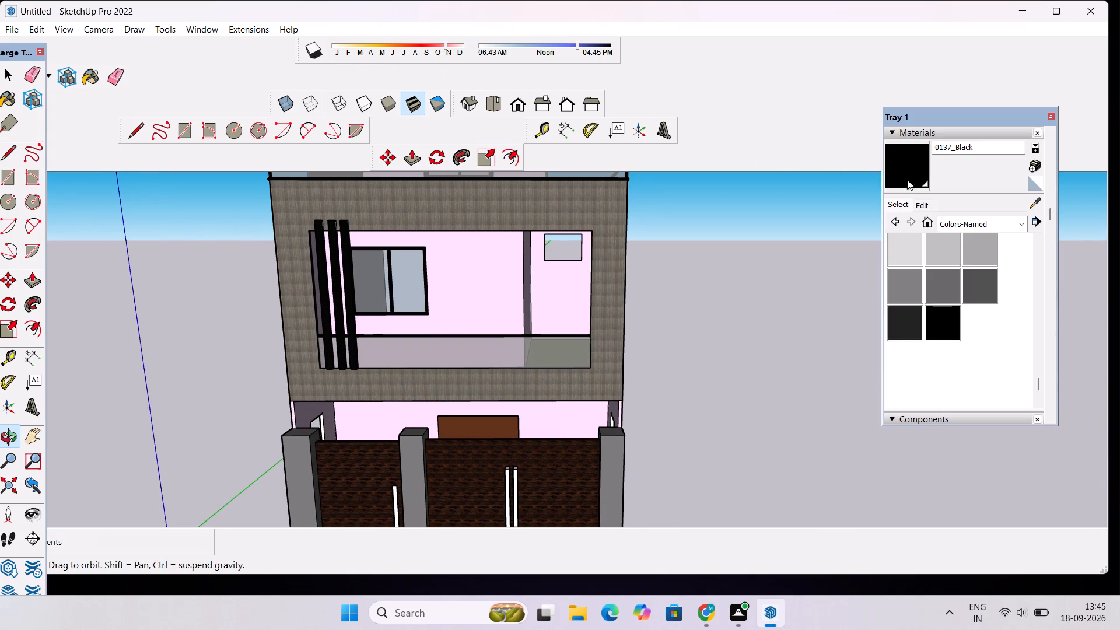
click(972, 226)
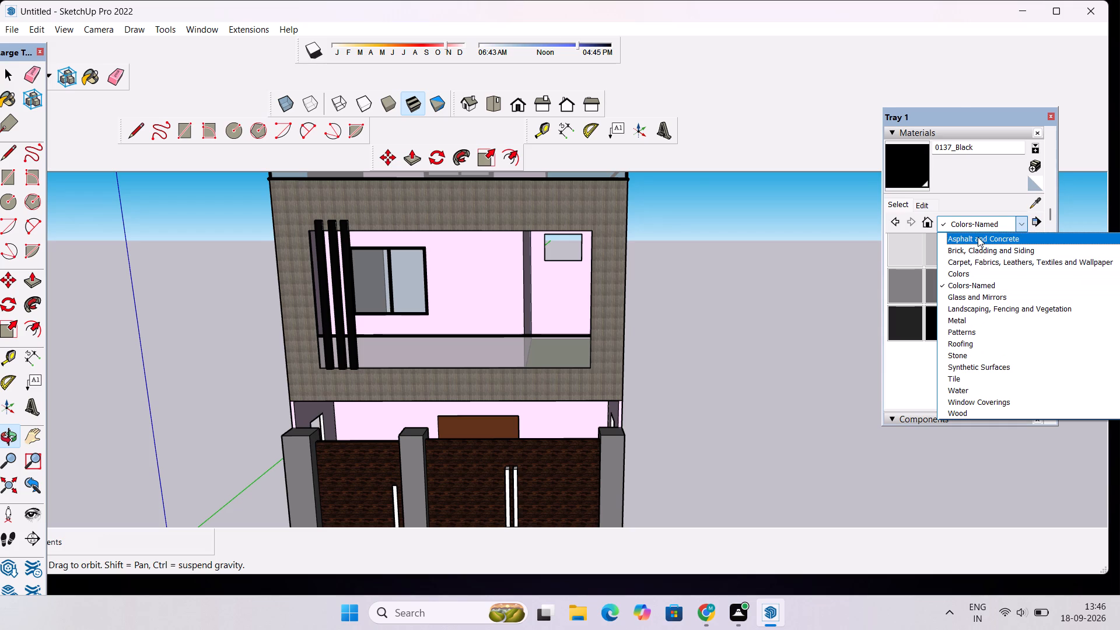
click(981, 251)
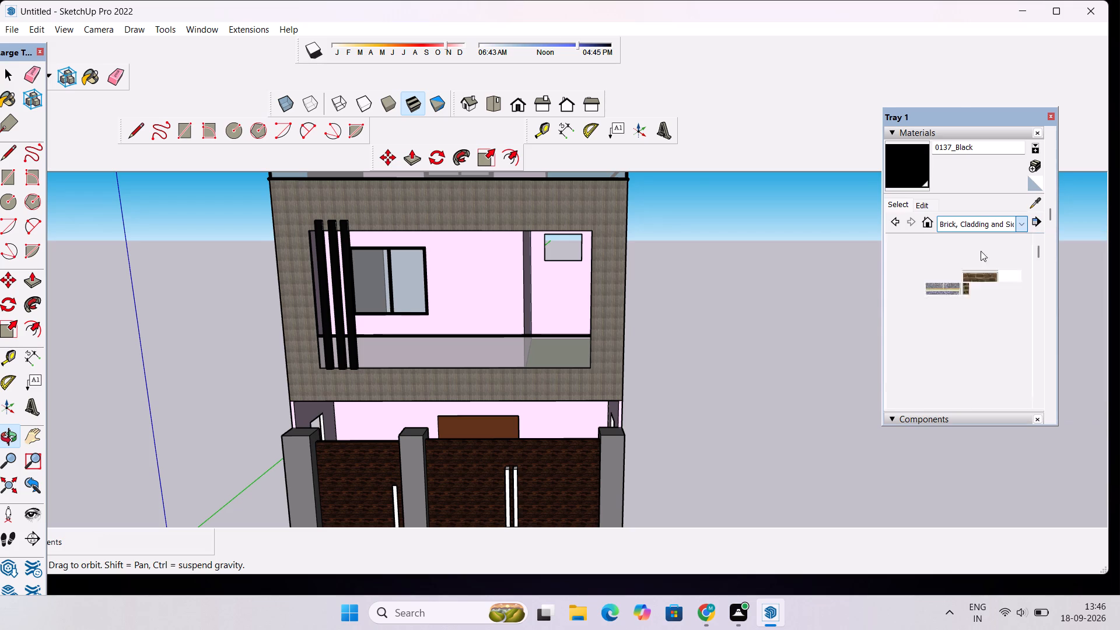
scroll(968, 287, down, 1)
click(933, 296)
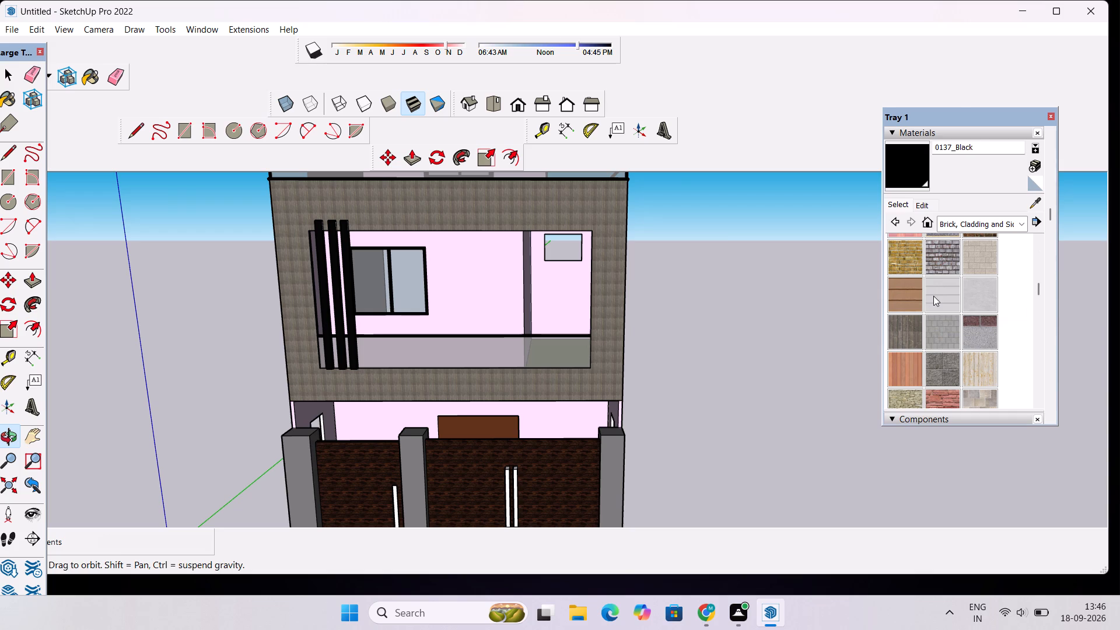
click(612, 215)
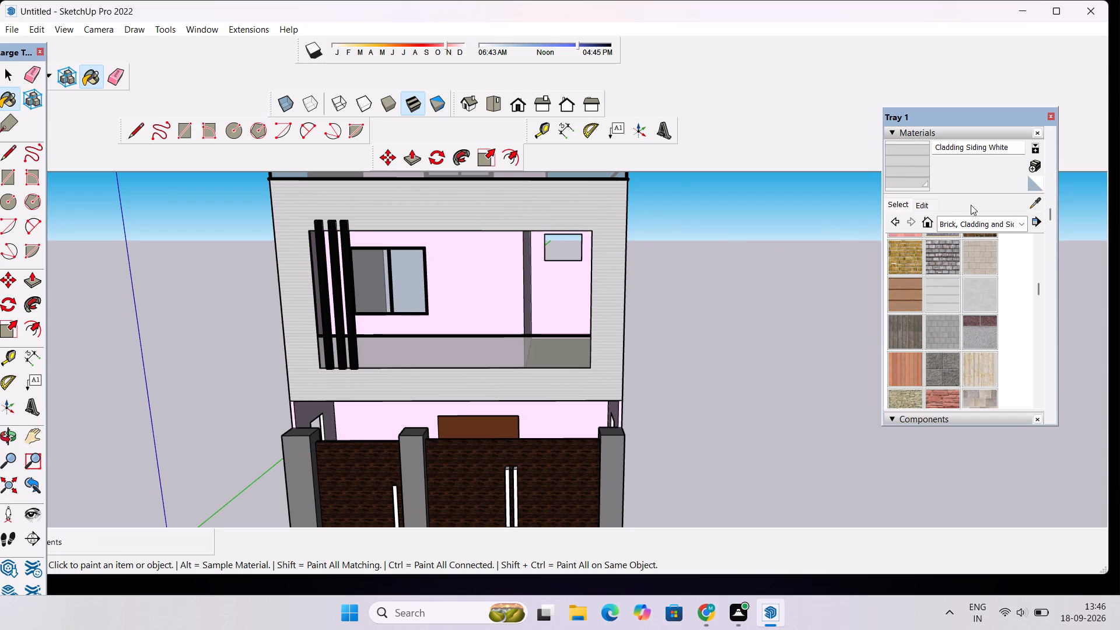
Darken the Cladding Siding White material on the front facade frame to a dark grey.
click(923, 206)
click(956, 272)
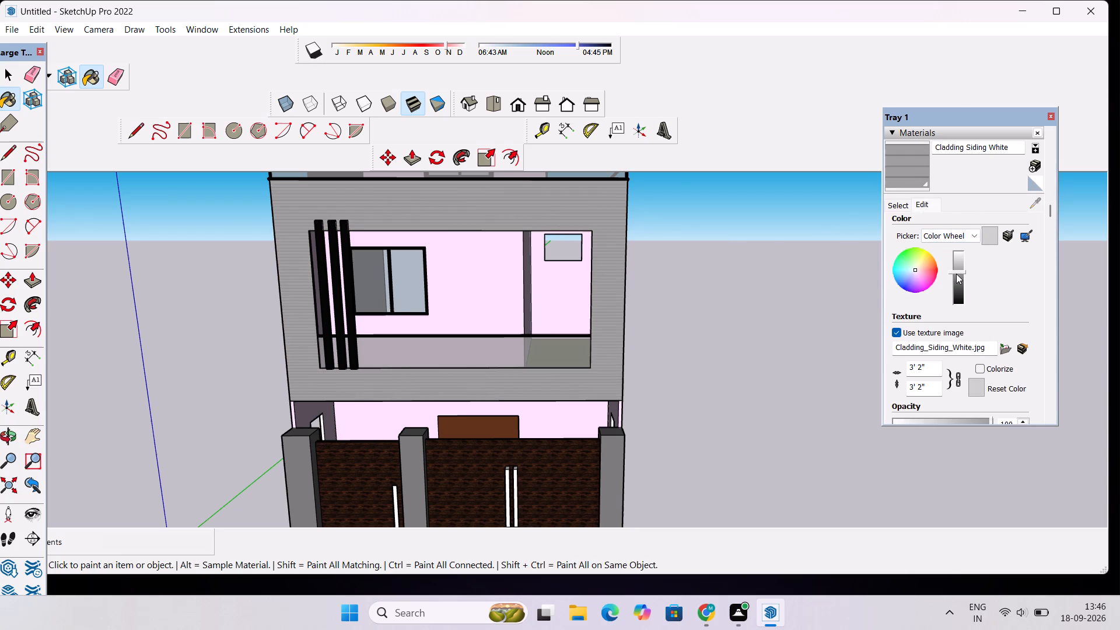
click(956, 276)
click(957, 285)
scroll(556, 311, down, 6)
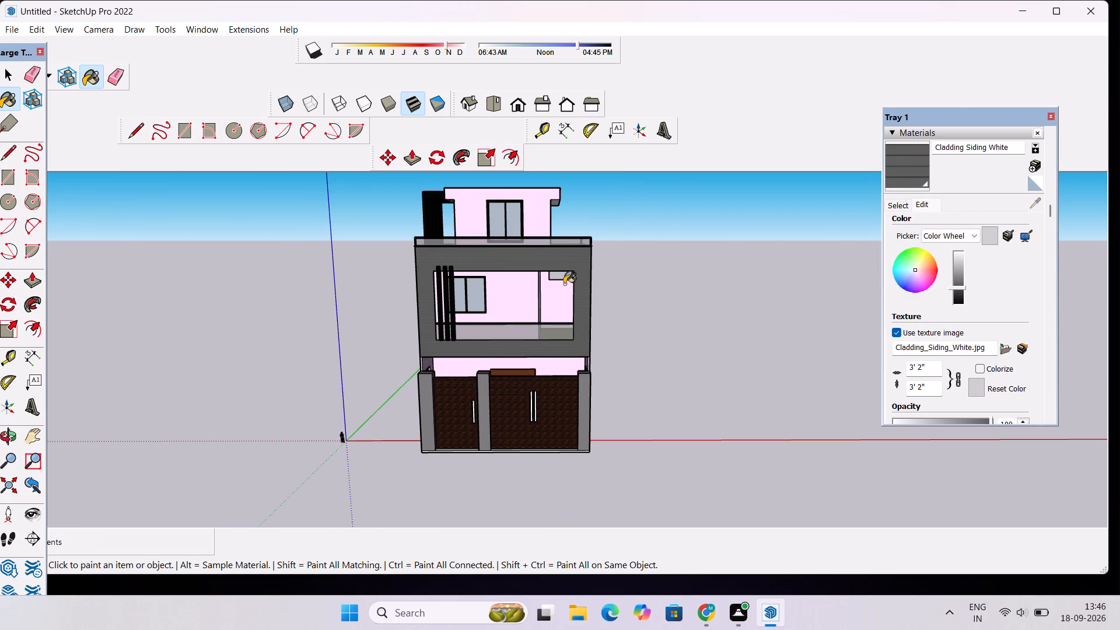
Examine the dark grey front facade together with the terrace and both side walls of the house.
scroll(566, 269, up, 10)
key(o)
drag(471, 302, 565, 285)
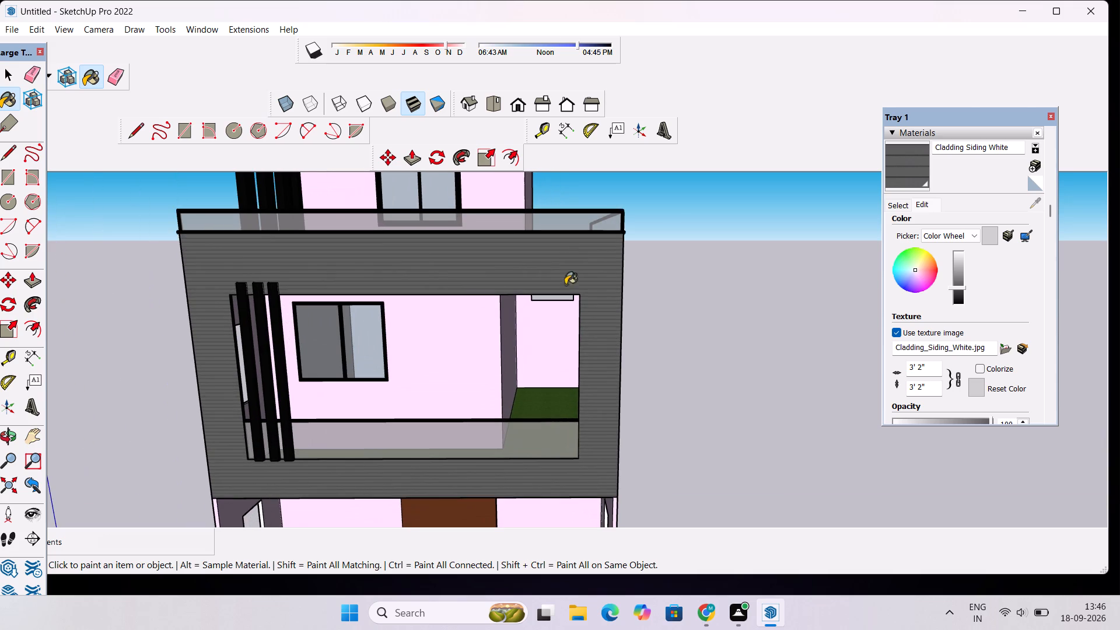
drag(565, 285, 691, 162)
scroll(616, 238, down, 7)
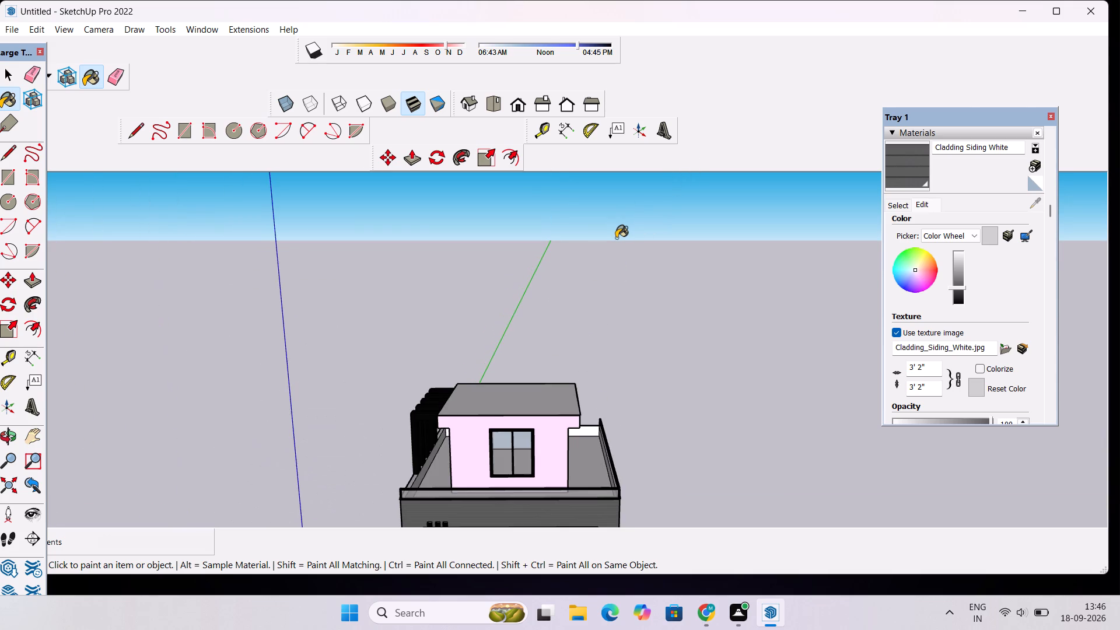
scroll(544, 366, down, 5)
key(space)
text(o)
drag(556, 444, 552, 427)
shift+drag(552, 427, 529, 352)
scroll(510, 343, up, 10)
scroll(510, 342, down, 8)
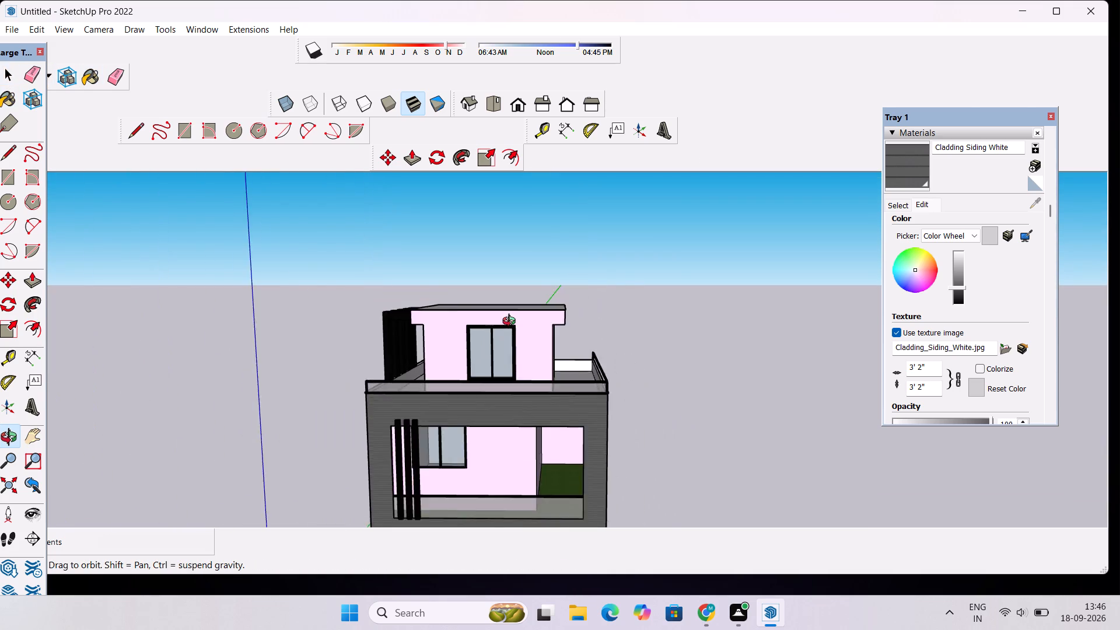
scroll(512, 323, down, 3)
shift+drag(528, 425, 528, 269)
scroll(526, 269, up, 4)
drag(481, 259, 740, 211)
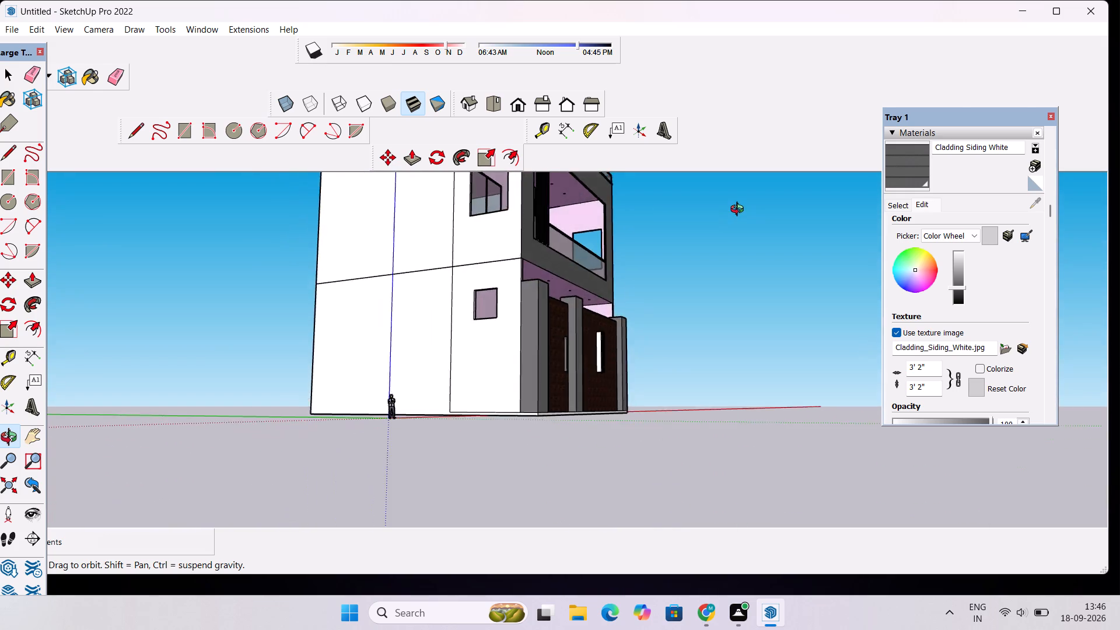
drag(740, 211, 261, 265)
scroll(432, 220, up, 1)
scroll(433, 222, down, 2)
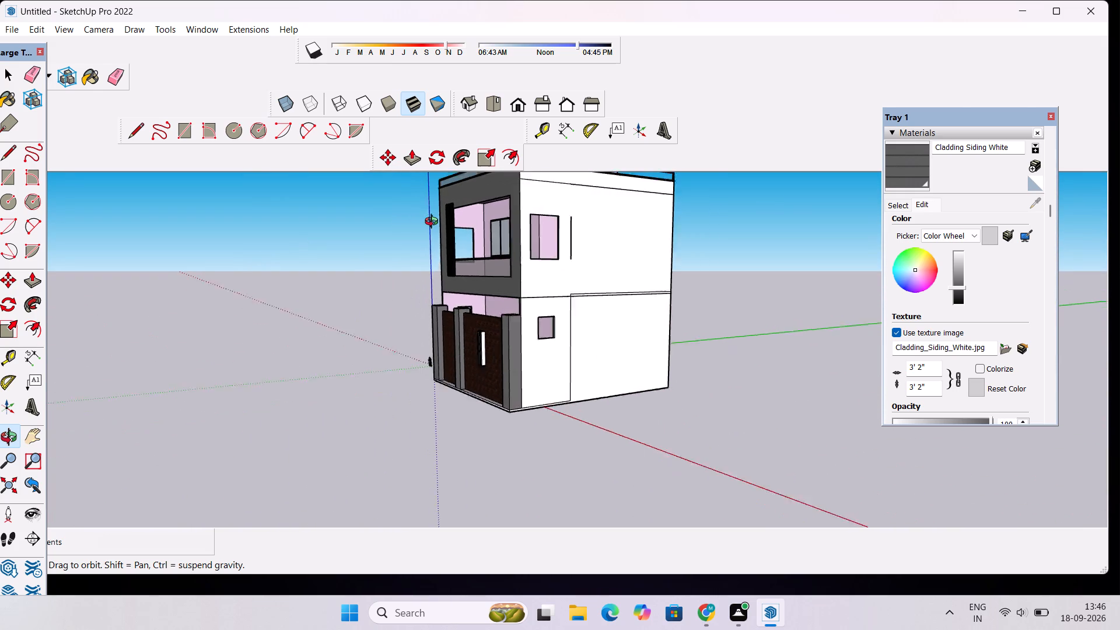
scroll(434, 223, down, 6)
drag(422, 233, 558, 243)
scroll(468, 192, up, 3)
scroll(468, 192, down, 8)
drag(471, 232, 486, 284)
scroll(478, 262, up, 3)
shift+drag(462, 243, 487, 335)
scroll(494, 312, down, 4)
drag(464, 293, 497, 272)
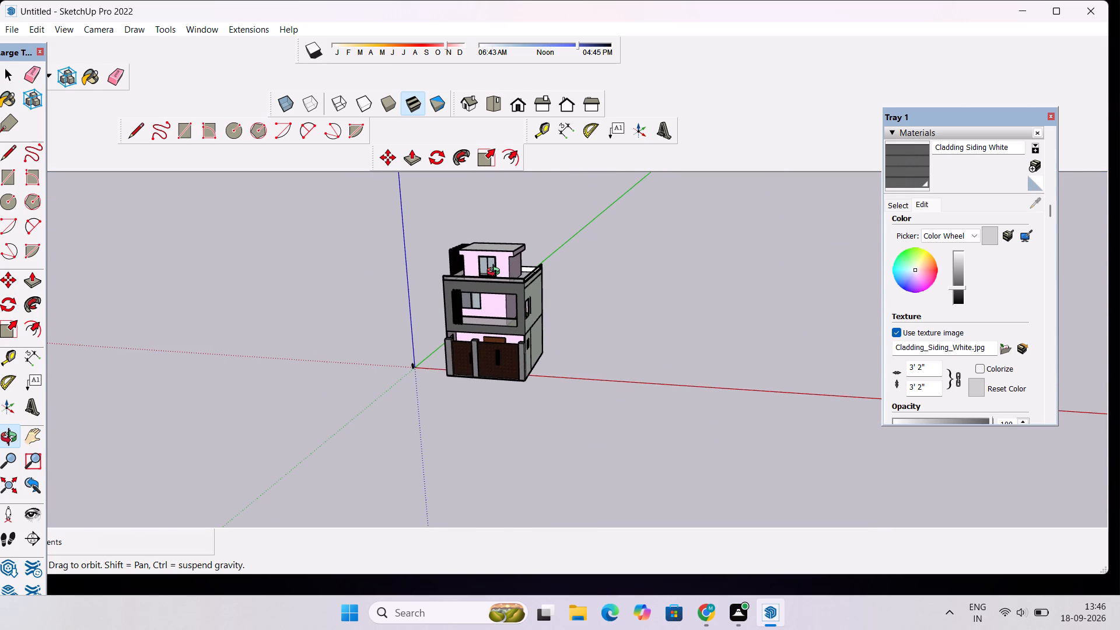
Inspect the top-floor room, its roof overhang and the terrace railing up close from the front.
scroll(491, 263, up, 3)
drag(485, 265, 521, 179)
scroll(488, 247, up, 3)
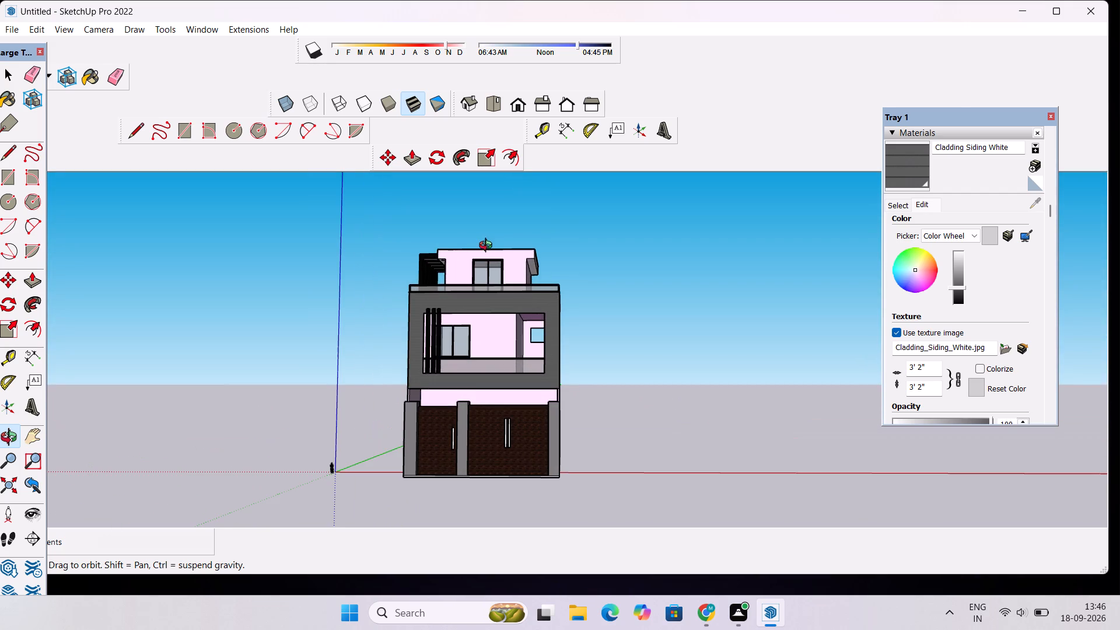
scroll(509, 264, up, 13)
scroll(443, 286, up, 3)
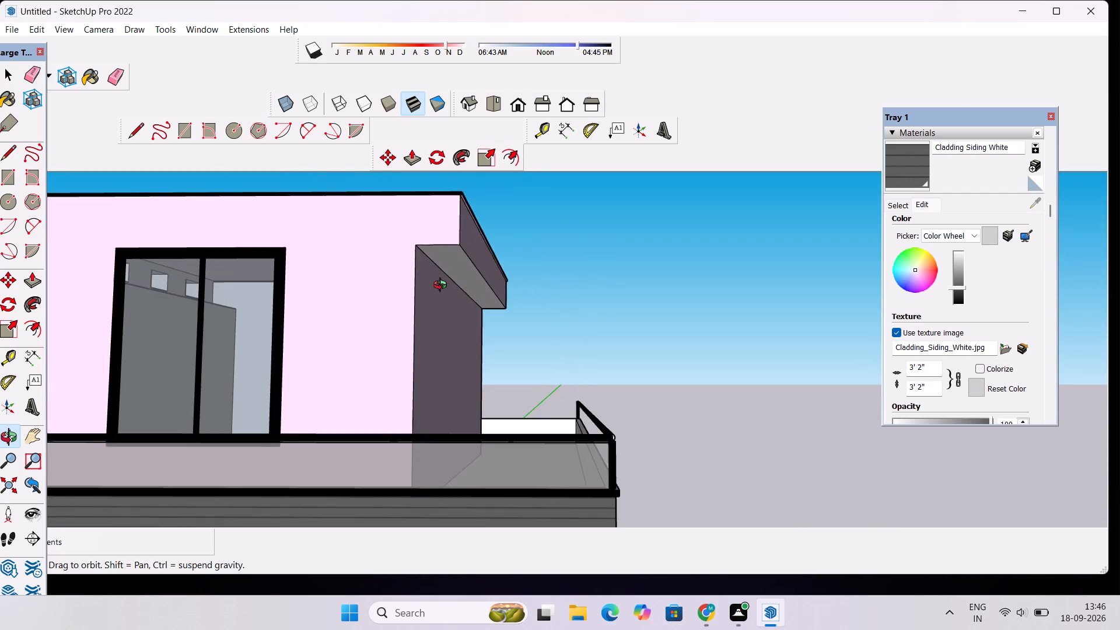
drag(443, 286, 550, 287)
scroll(550, 287, down, 5)
drag(550, 287, 541, 287)
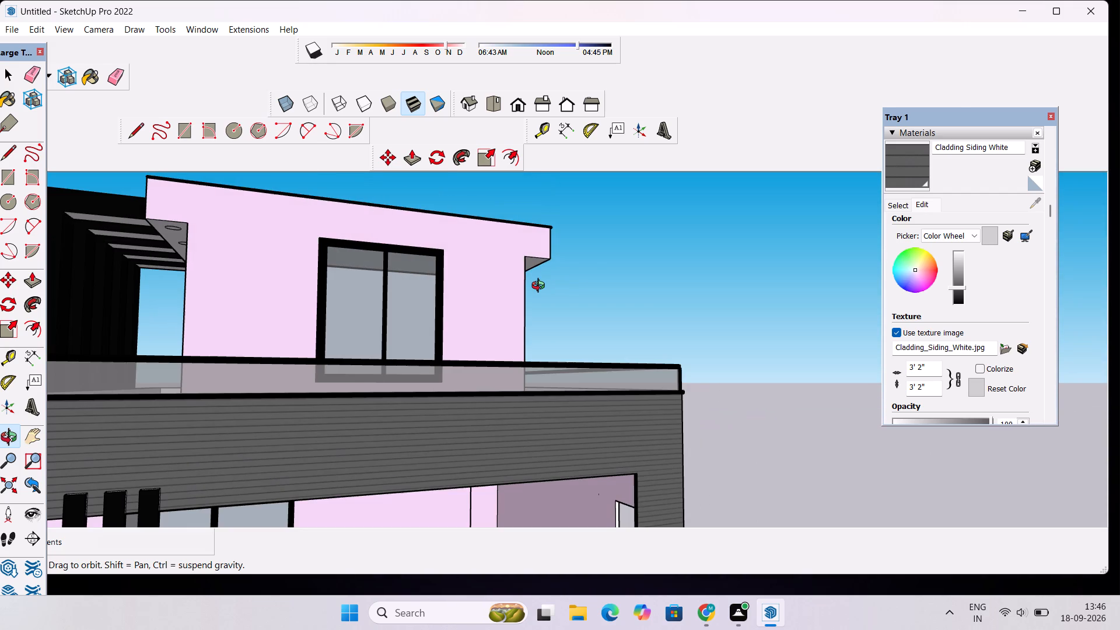
scroll(540, 287, down, 4)
drag(529, 286, 492, 341)
scroll(482, 321, down, 6)
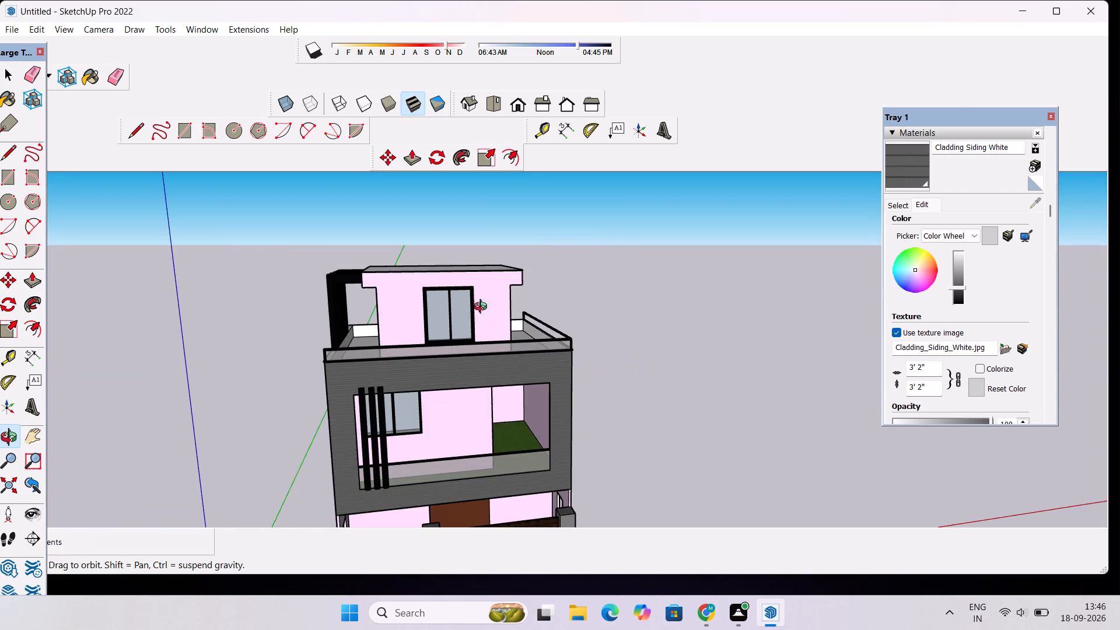
Examine the whole house from above and from the front, ending on a full front view.
drag(505, 303, 455, 330)
scroll(453, 323, down, 5)
drag(469, 317, 456, 342)
scroll(454, 342, up, 4)
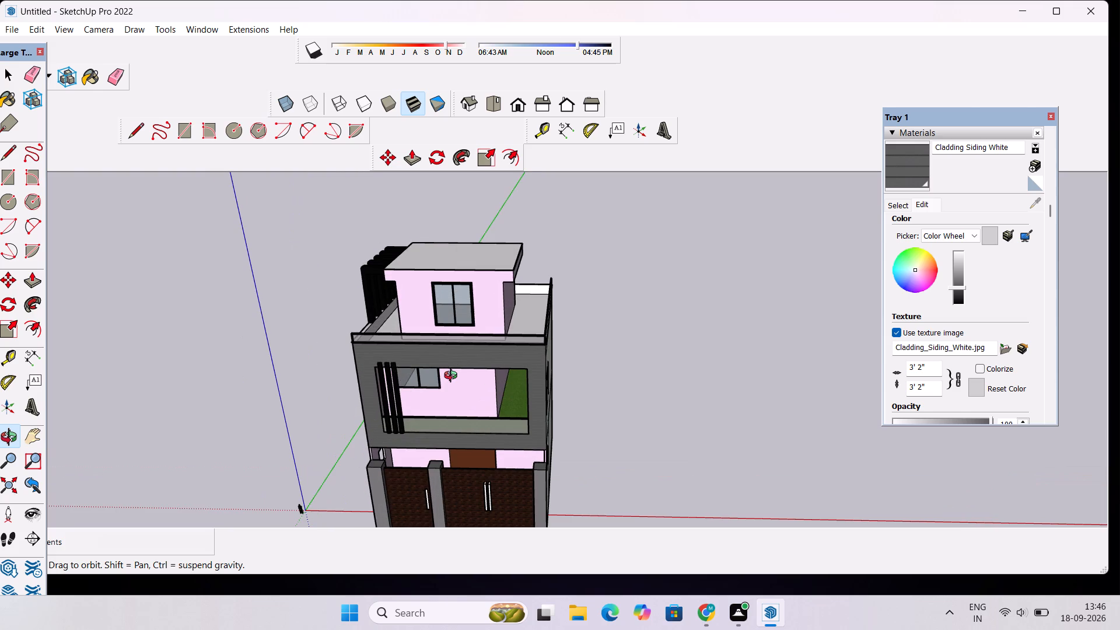
shift+drag(453, 377, 478, 279)
scroll(478, 279, down, 4)
drag(478, 319, 477, 267)
scroll(473, 269, up, 3)
shift+click(473, 274)
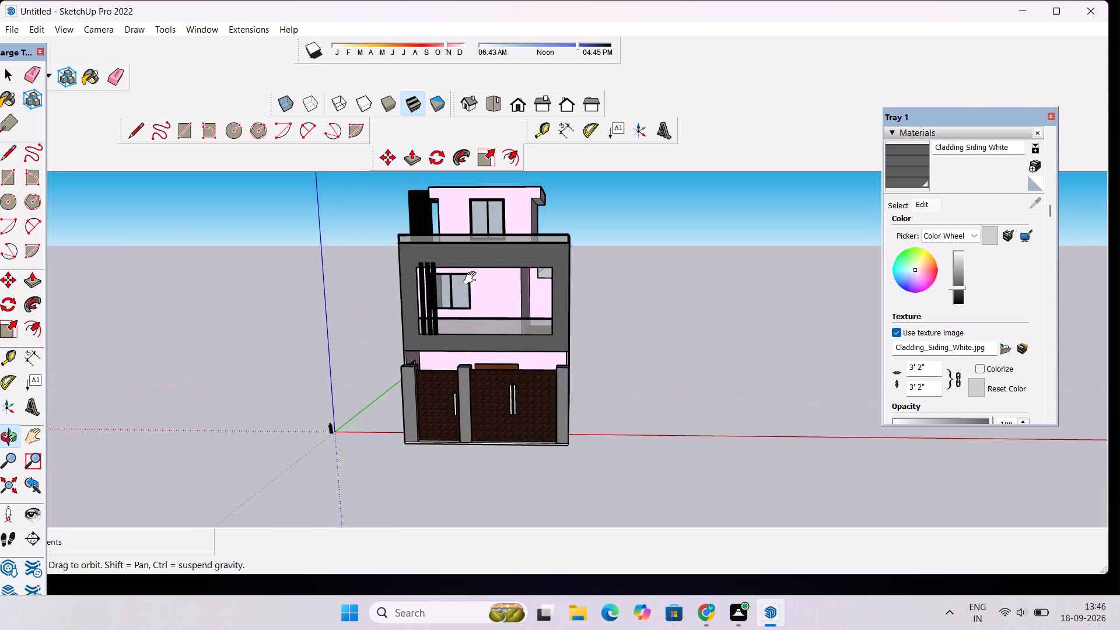
Close the tray holding the Materials and return to the Select tool.
click(1051, 115)
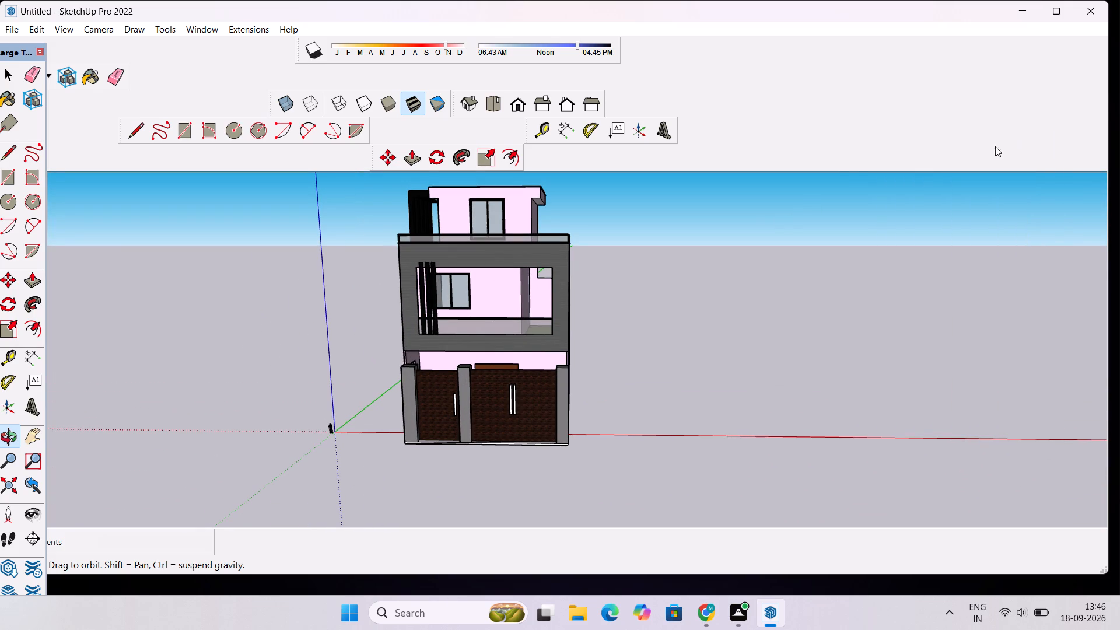
key(space)
key(space)
Save the model in the Downloads folder as a SketchUp model named "HOUSE PLAN ..........".
key(ctrl+s)
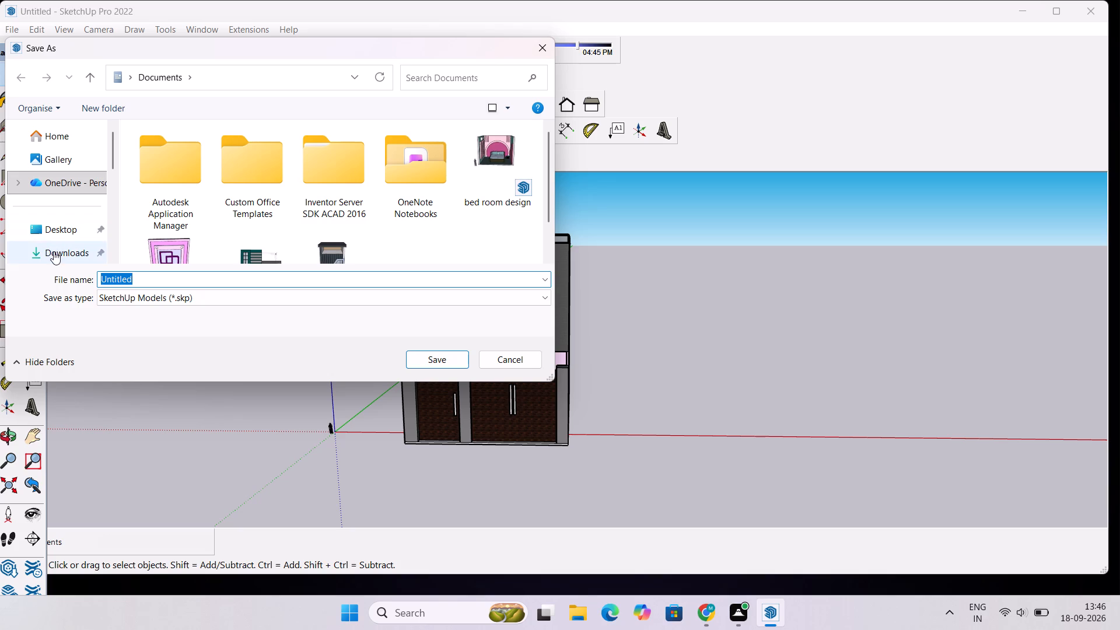
click(54, 251)
click(162, 269)
click(163, 278)
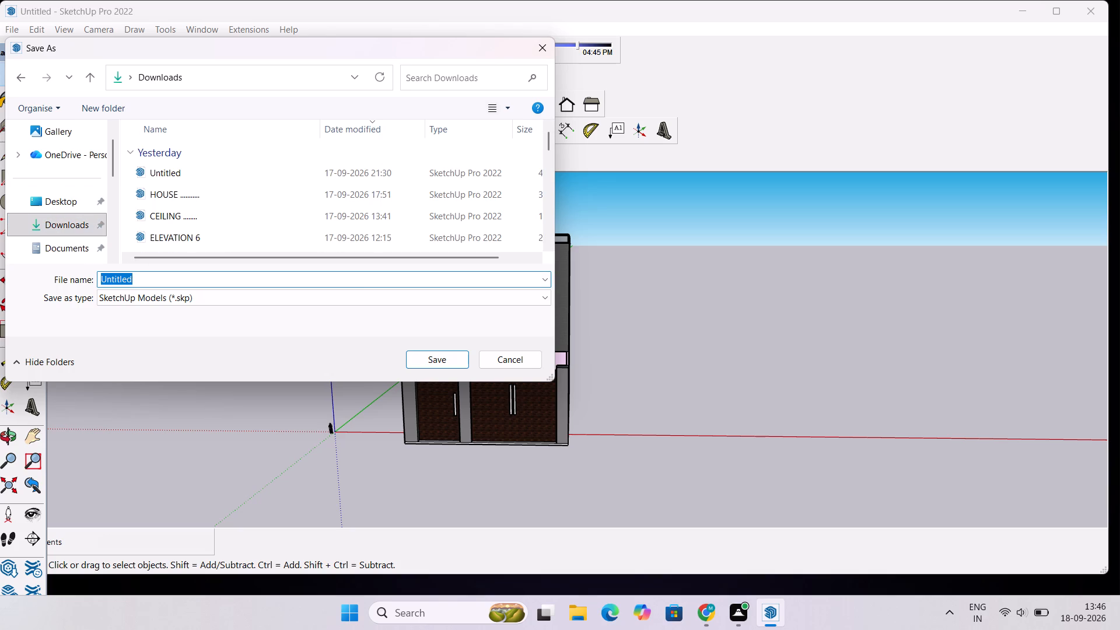
key(BackSpace)
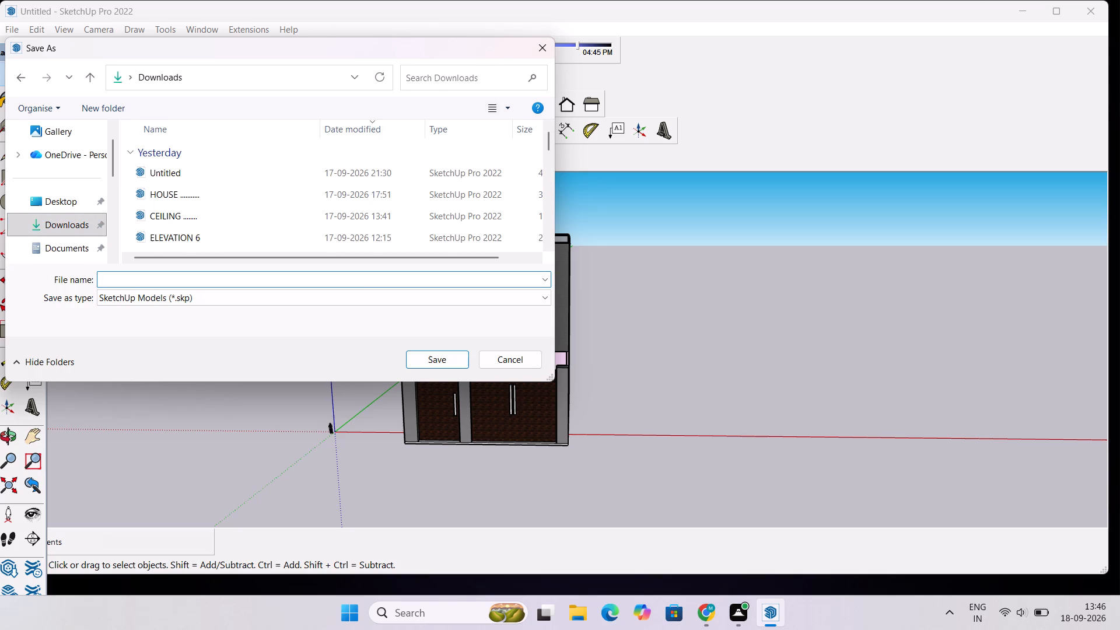
text(HOUSE)
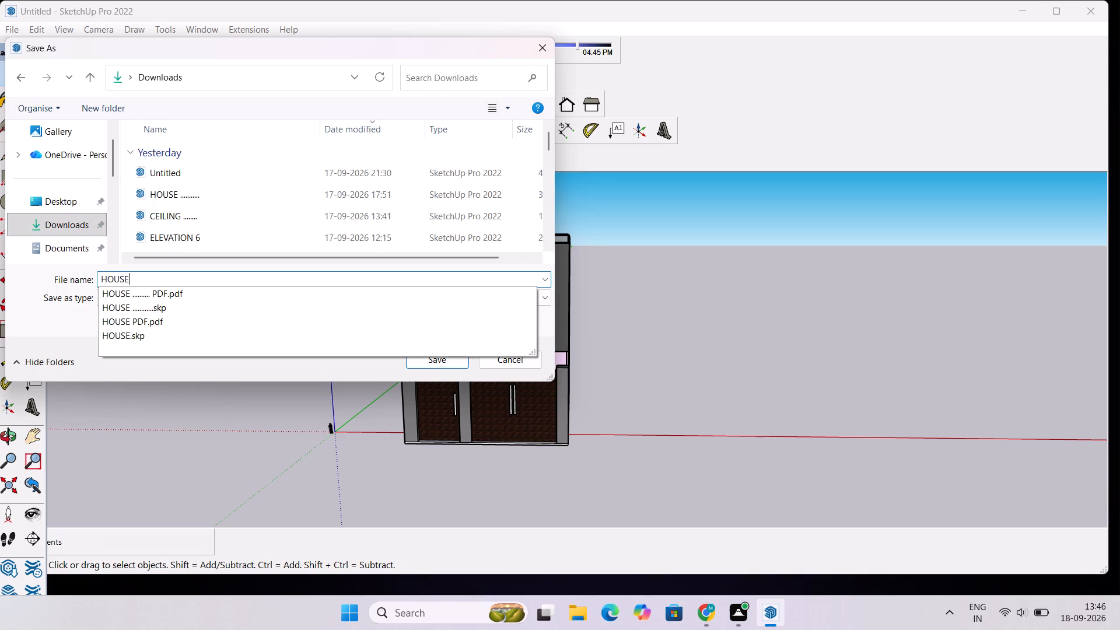
key(space)
text(PLAN)
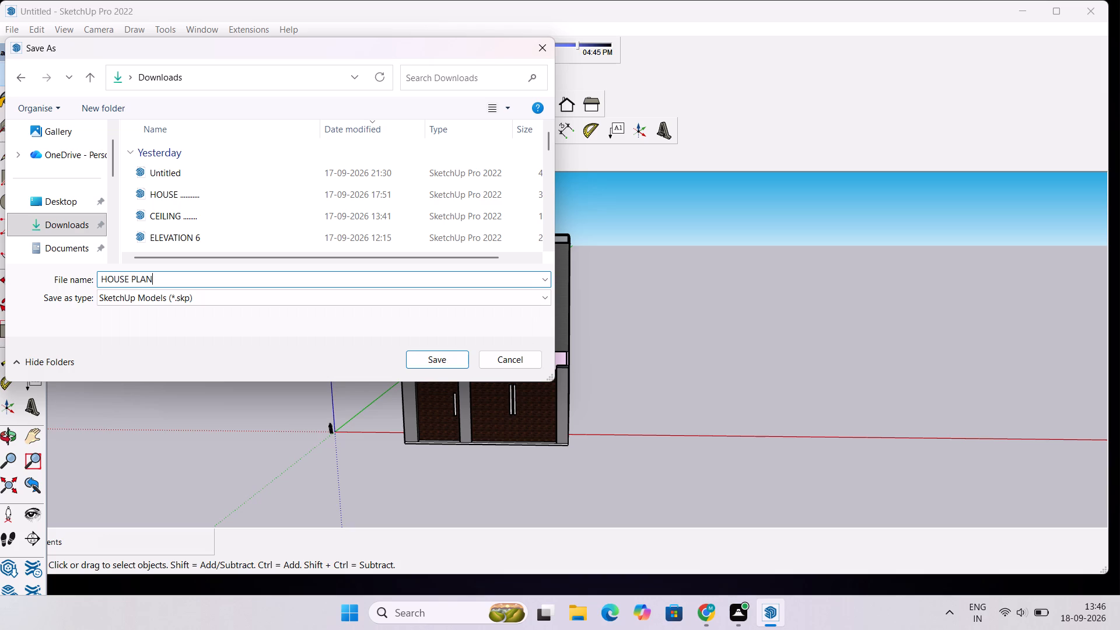
key(space)
text(..........)
click(140, 297)
click(143, 293)
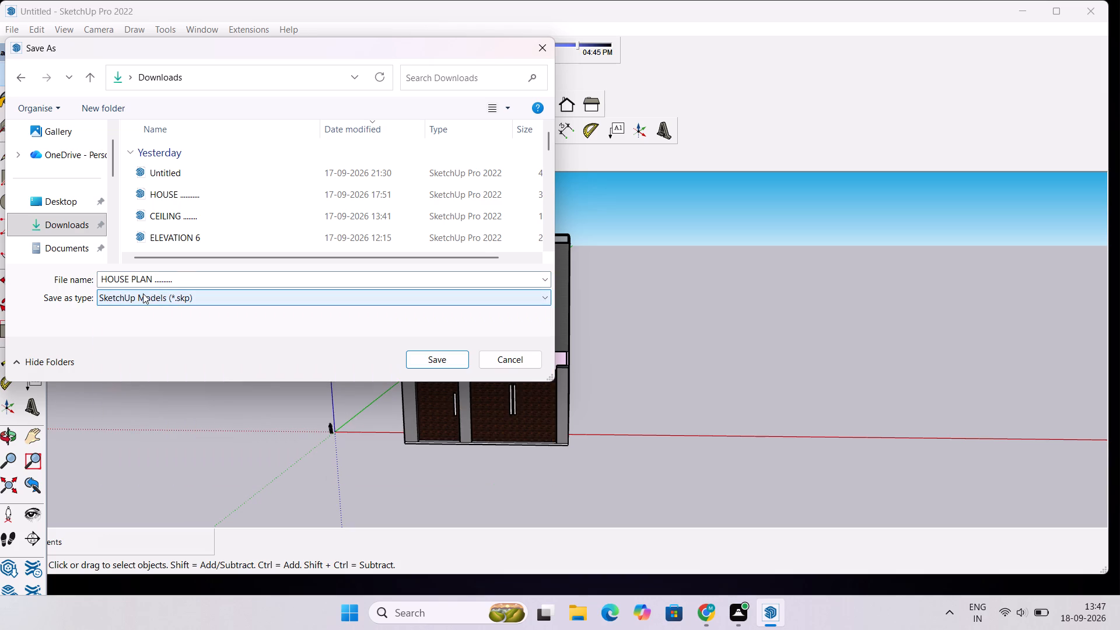
click(72, 220)
click(443, 367)
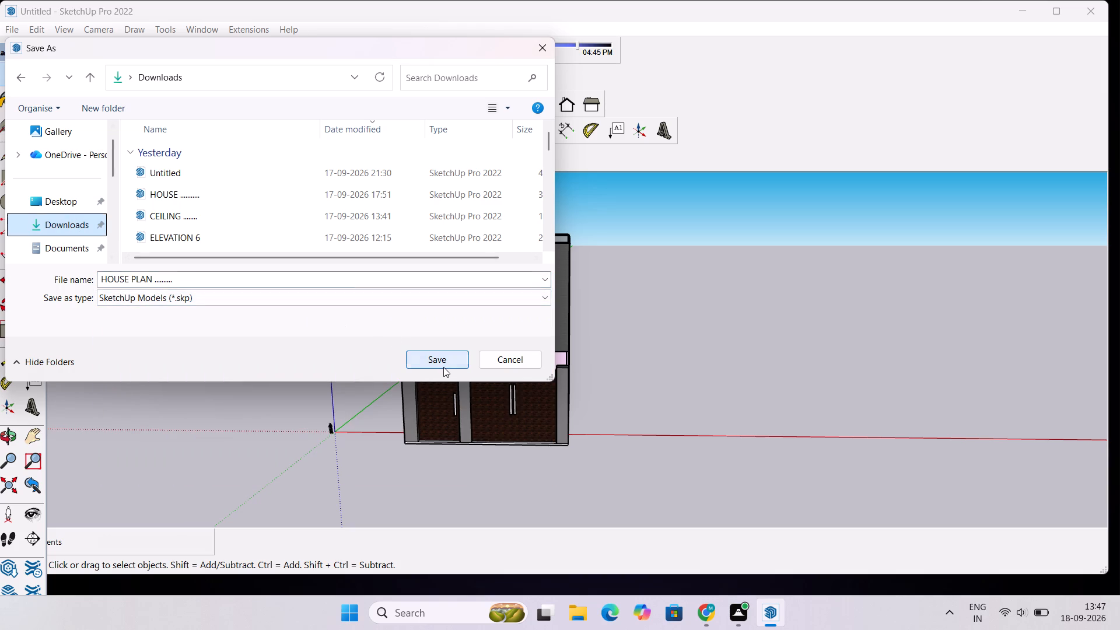
Export the front view as a 2D PDF file named "HOUSE PLAN .......... PDF" in the Downloads folder.
click(8, 36)
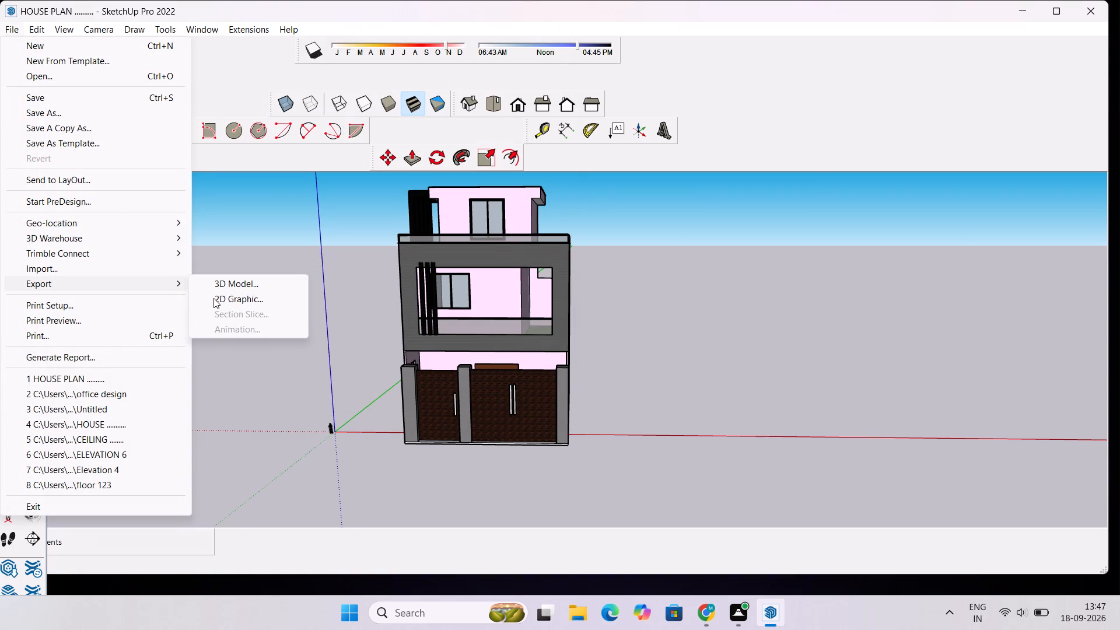
click(213, 298)
click(190, 279)
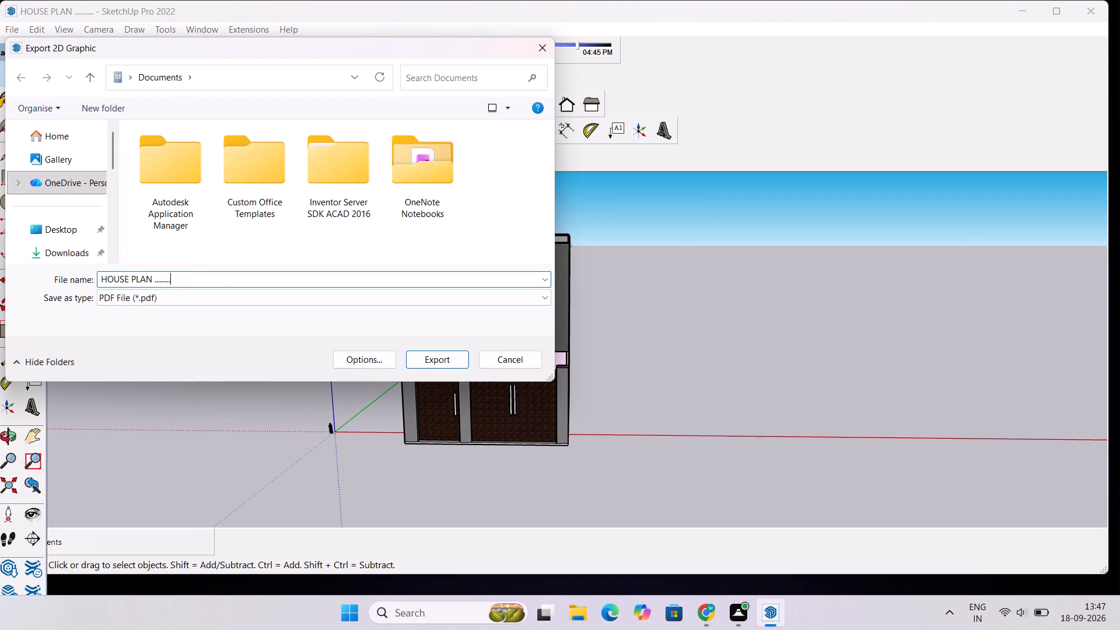
click(76, 252)
triple_click(175, 283)
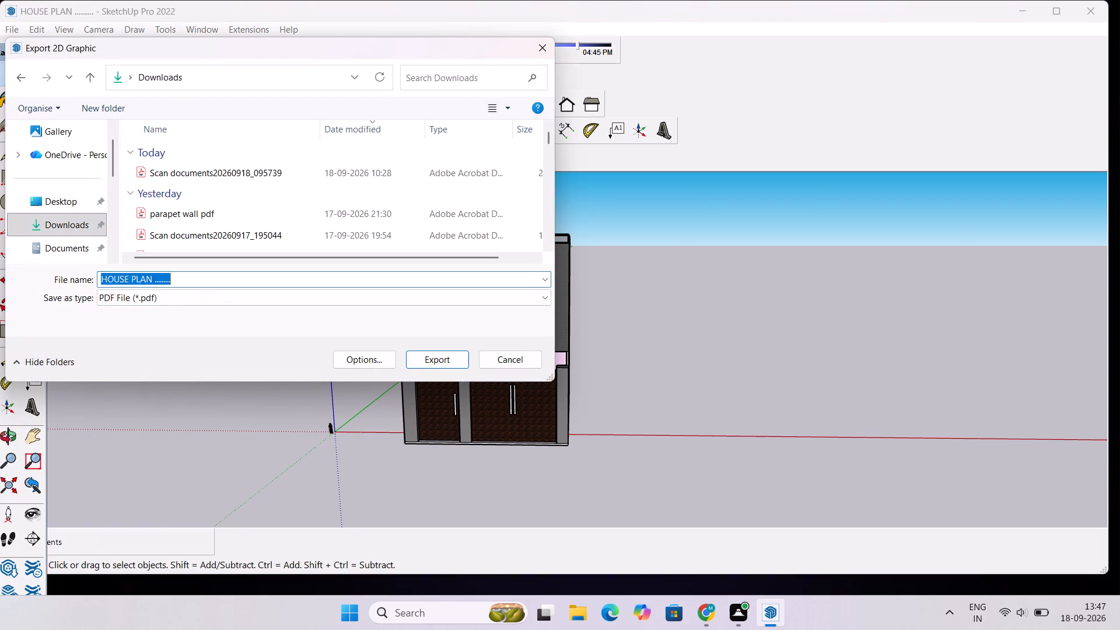
key(space)
text(PDF)
click(164, 294)
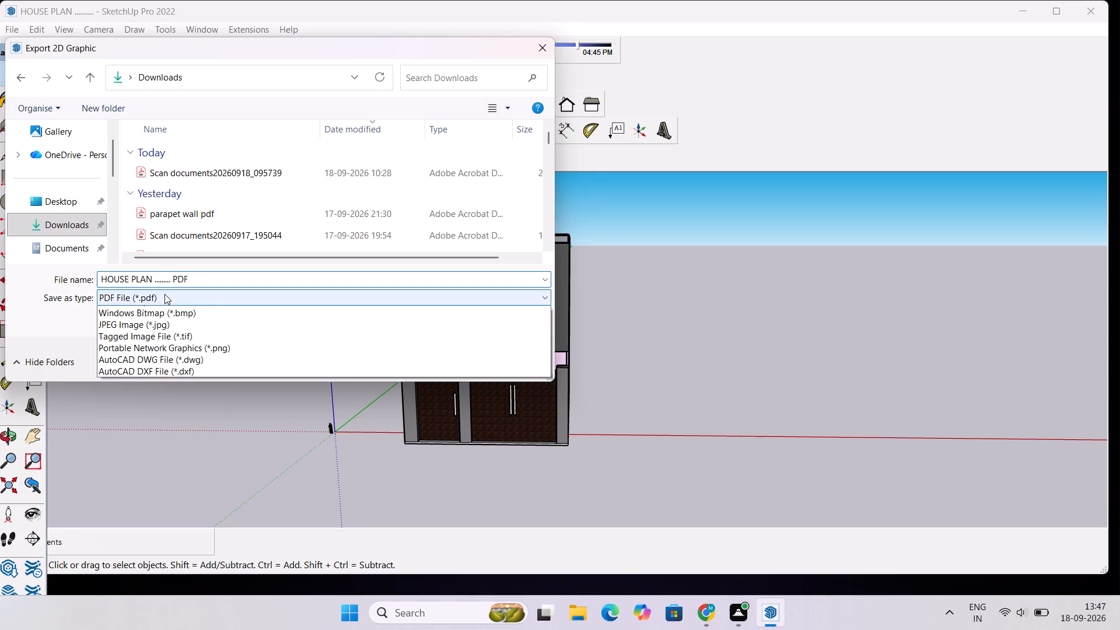
click(164, 294)
click(421, 353)
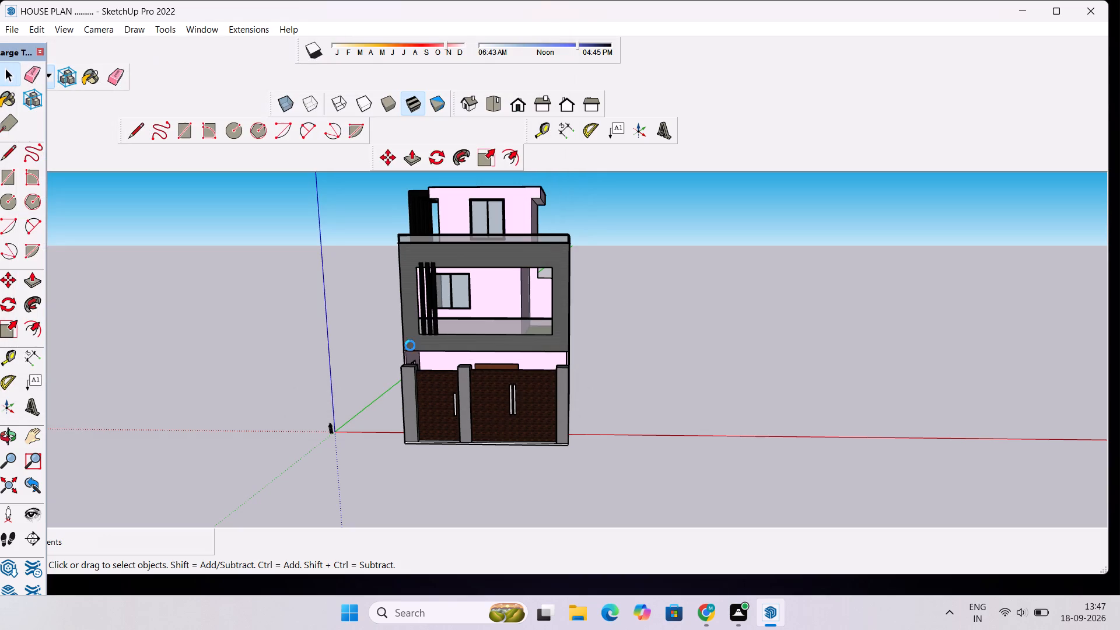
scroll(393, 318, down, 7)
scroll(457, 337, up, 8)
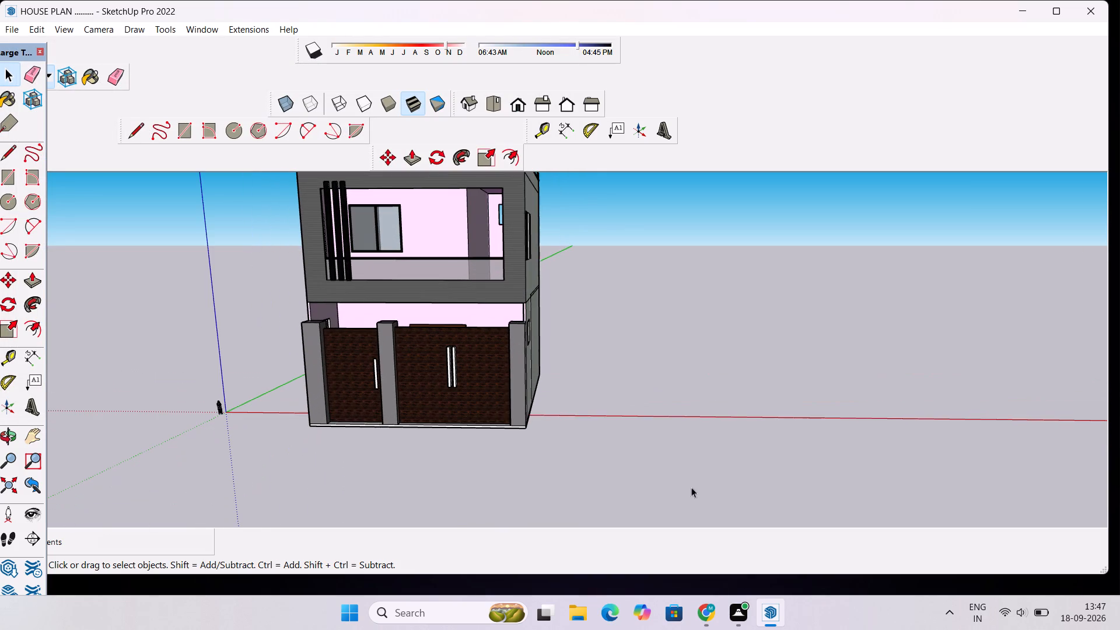